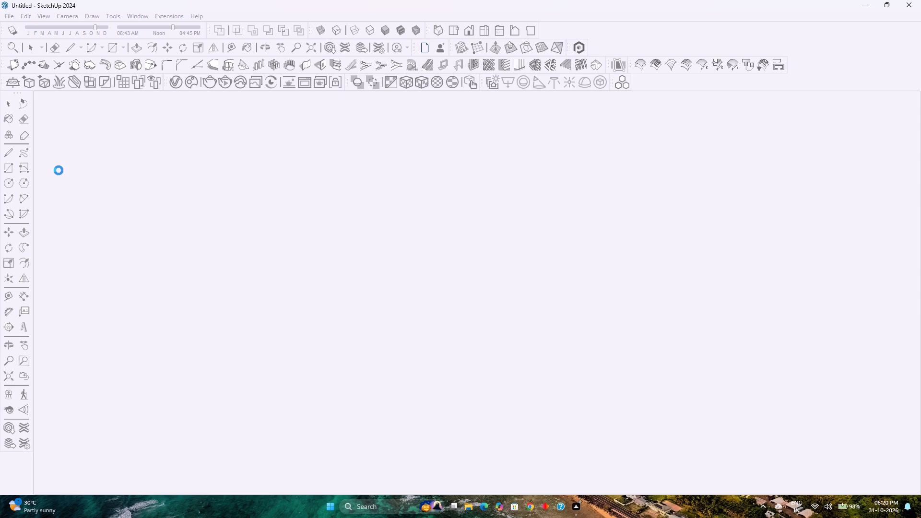
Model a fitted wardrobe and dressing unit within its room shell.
Delete the default human figure standing near the origin.
scroll(319, 329, down, 3)
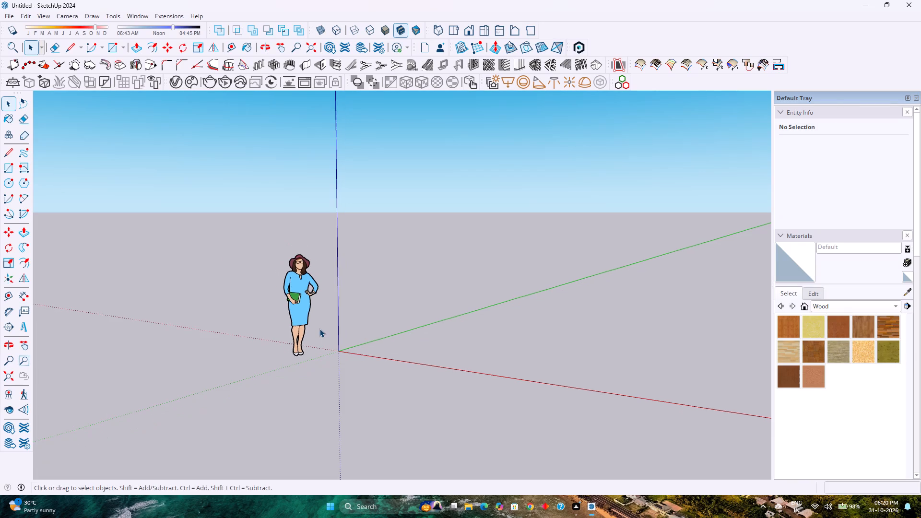
scroll(319, 329, down, 10)
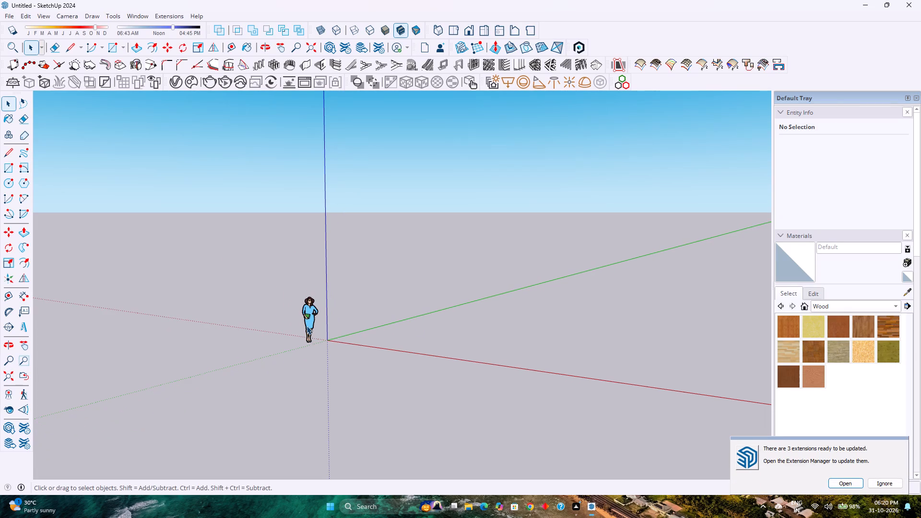
click(308, 325)
key(Delete)
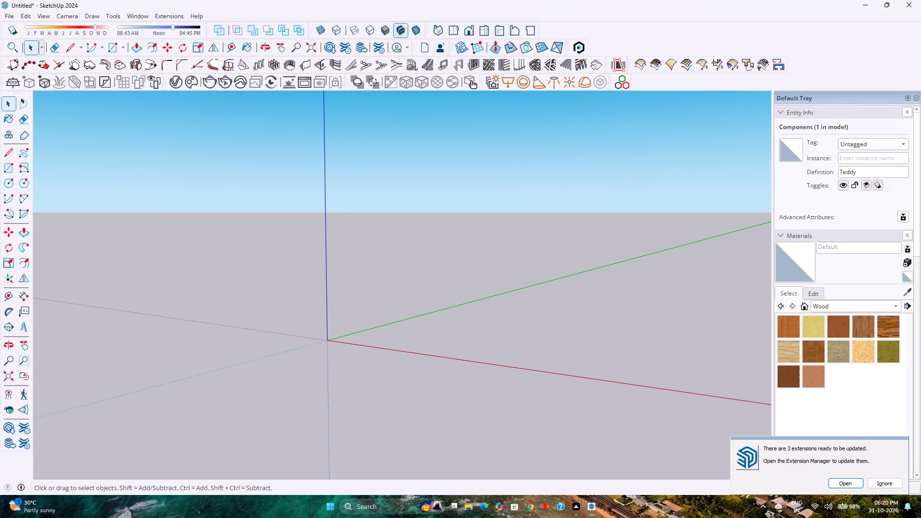
Dismiss the extension update notice without updating.
click(884, 482)
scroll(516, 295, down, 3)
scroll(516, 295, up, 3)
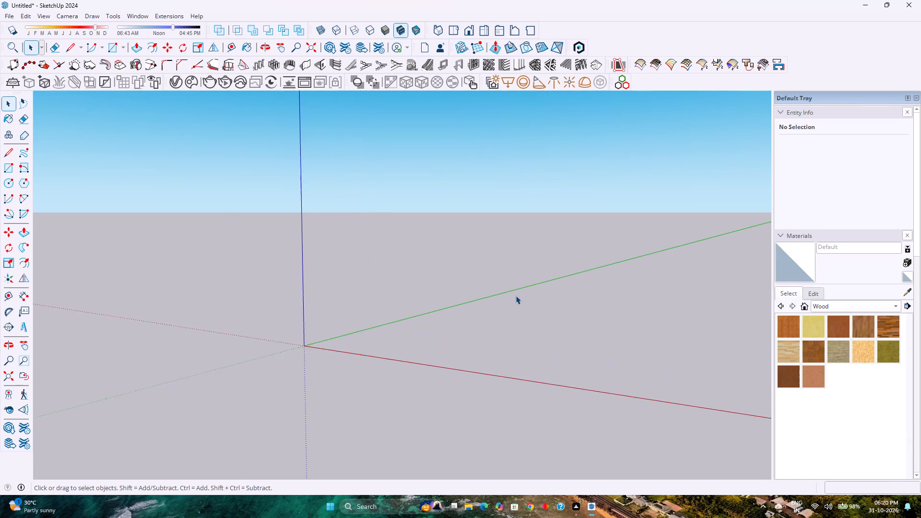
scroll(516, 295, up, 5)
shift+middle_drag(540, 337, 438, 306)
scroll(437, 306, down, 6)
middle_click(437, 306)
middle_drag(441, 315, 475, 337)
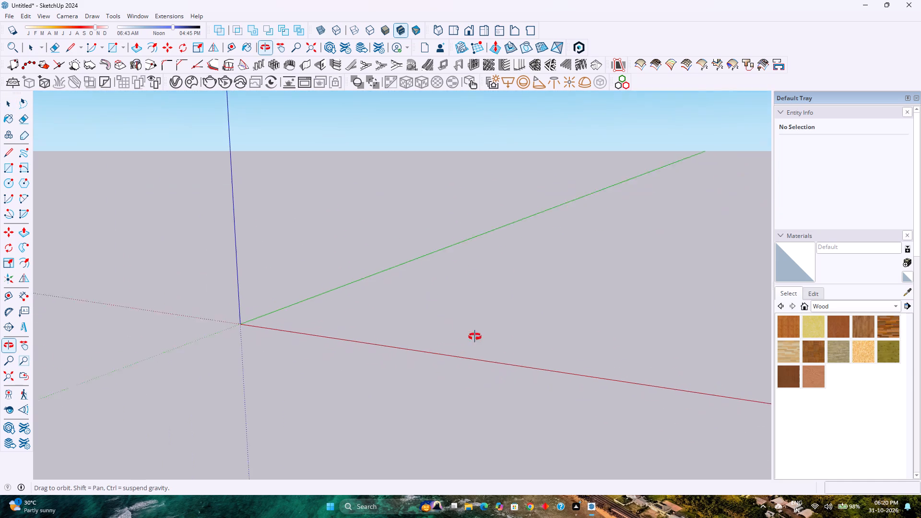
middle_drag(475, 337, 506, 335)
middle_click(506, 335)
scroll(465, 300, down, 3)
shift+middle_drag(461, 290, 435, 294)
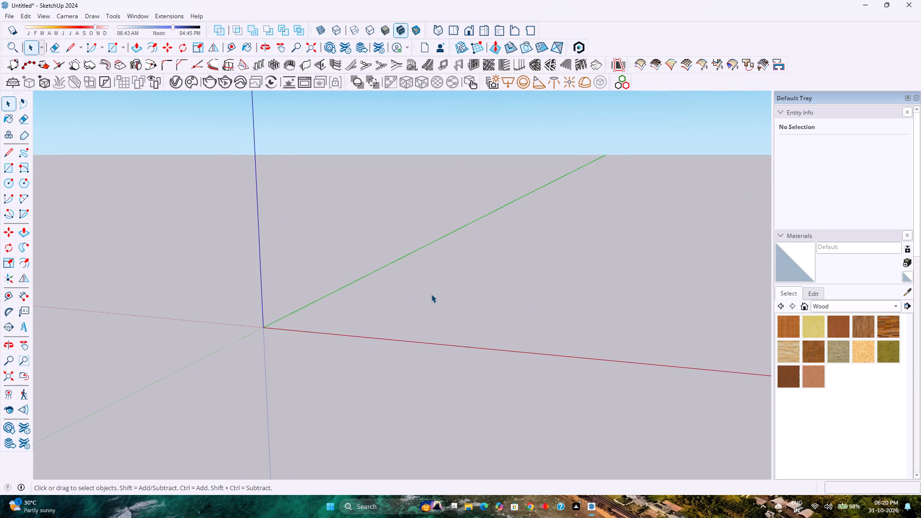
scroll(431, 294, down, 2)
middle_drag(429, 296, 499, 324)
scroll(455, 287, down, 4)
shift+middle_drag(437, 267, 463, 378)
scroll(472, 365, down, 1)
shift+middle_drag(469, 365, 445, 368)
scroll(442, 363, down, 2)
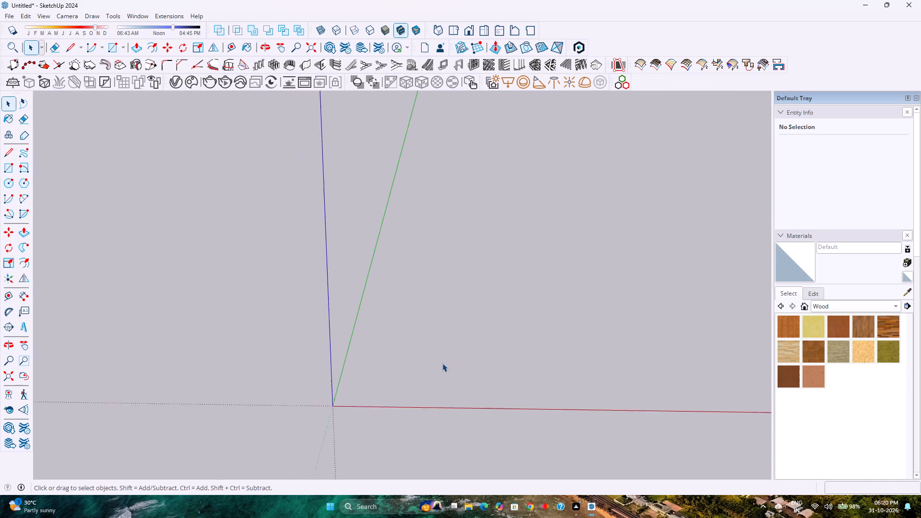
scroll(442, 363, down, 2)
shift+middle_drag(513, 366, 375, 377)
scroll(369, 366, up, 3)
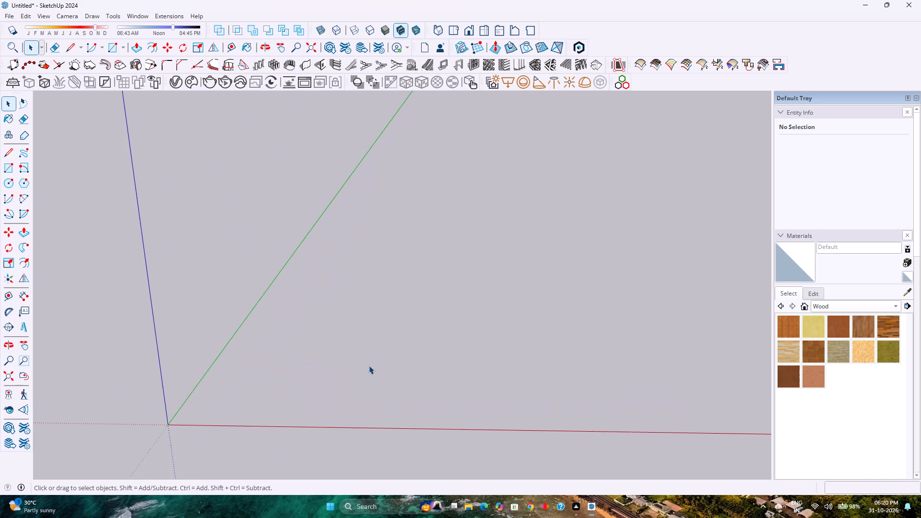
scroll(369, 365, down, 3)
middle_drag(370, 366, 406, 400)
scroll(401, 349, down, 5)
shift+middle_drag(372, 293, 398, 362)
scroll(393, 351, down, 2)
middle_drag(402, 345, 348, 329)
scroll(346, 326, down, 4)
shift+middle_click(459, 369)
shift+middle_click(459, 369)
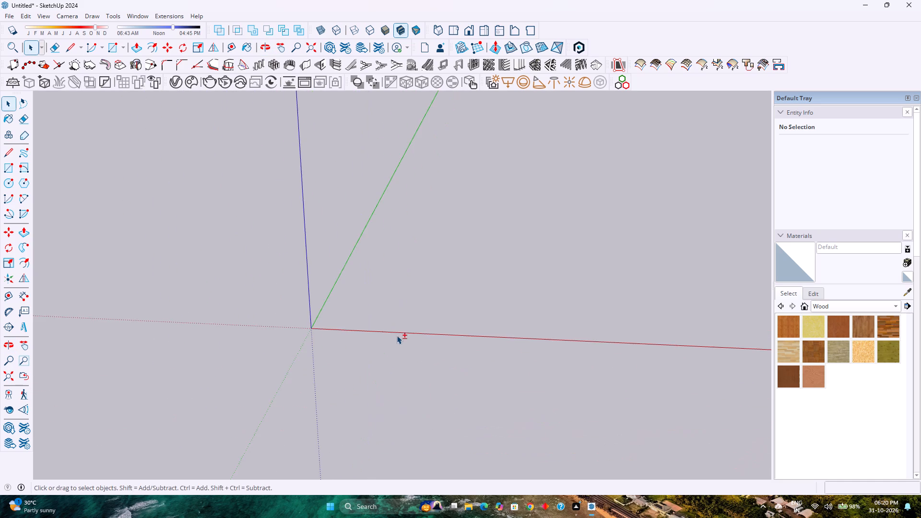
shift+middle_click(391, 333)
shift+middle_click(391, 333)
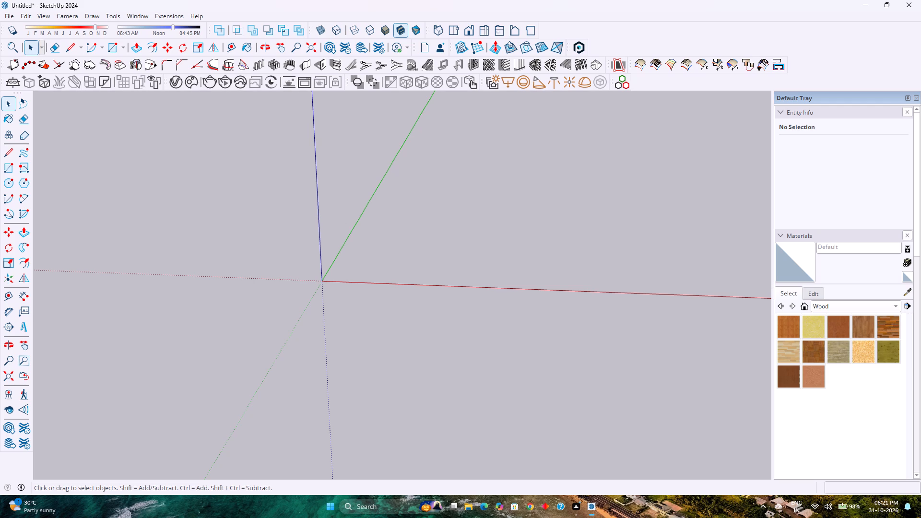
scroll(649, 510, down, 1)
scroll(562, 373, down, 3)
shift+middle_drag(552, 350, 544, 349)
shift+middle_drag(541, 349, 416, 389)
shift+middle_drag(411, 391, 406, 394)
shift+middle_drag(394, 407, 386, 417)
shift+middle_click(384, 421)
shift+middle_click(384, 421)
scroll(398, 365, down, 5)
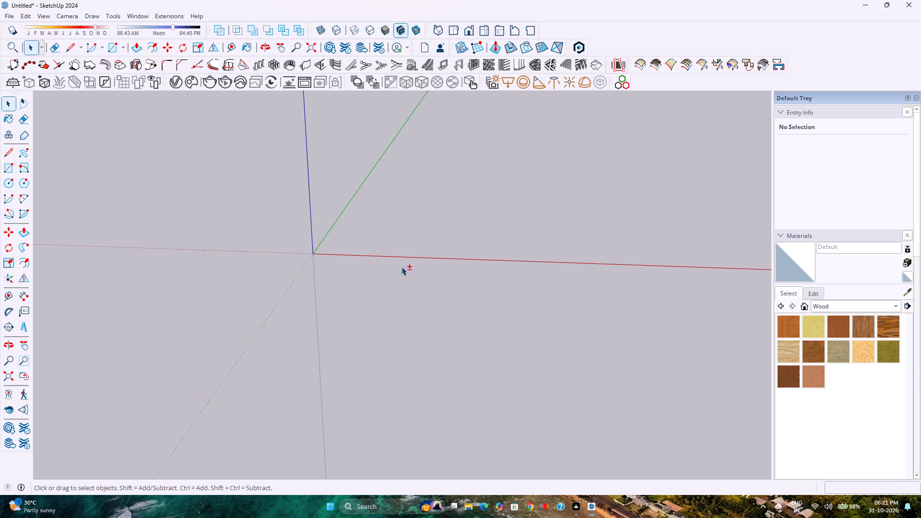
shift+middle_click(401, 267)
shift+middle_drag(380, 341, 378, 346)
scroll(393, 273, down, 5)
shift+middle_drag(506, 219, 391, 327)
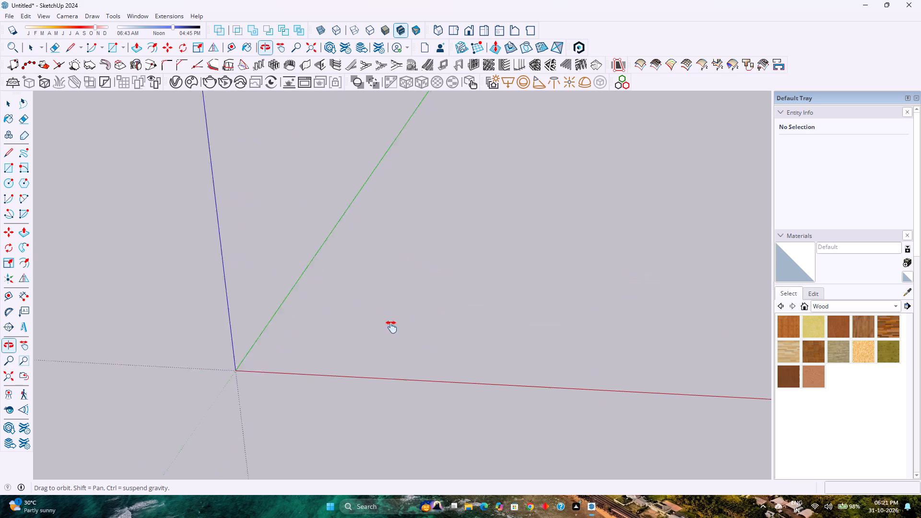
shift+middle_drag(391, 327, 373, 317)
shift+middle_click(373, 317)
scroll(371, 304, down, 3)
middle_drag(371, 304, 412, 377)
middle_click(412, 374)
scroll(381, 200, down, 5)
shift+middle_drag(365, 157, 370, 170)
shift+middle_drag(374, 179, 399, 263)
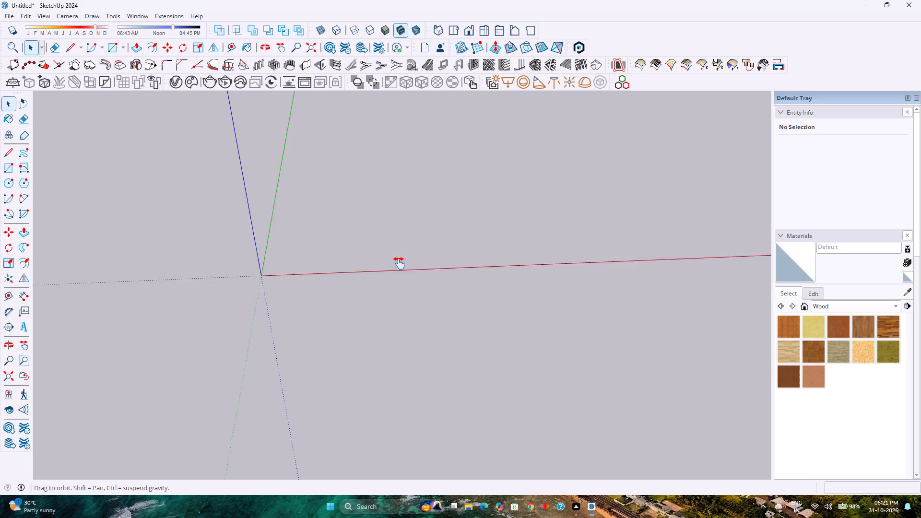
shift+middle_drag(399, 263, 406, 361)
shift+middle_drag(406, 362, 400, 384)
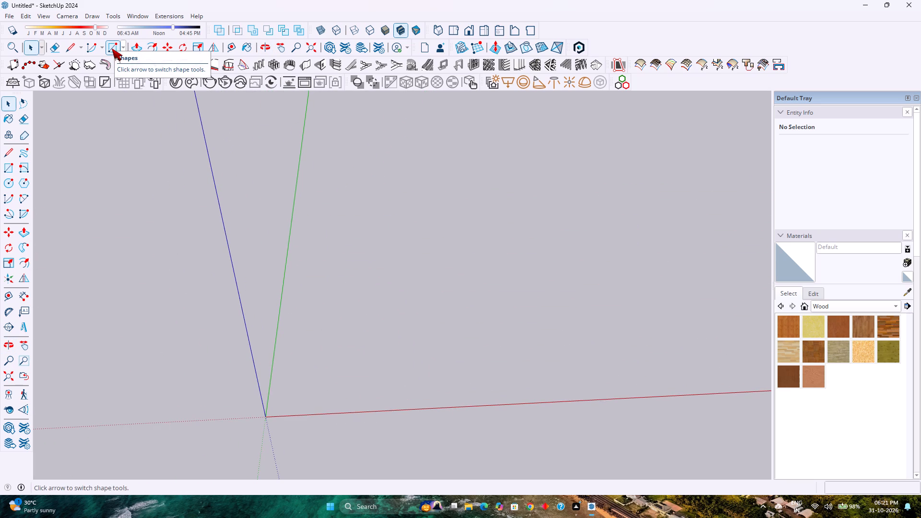
Draw a 16' by 19' rectangle on the ground plane, between the green and red axes.
click(112, 48)
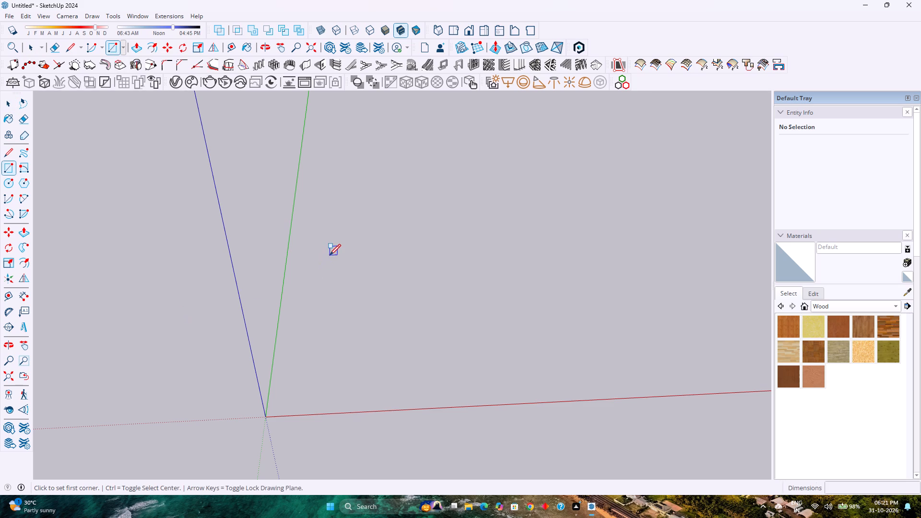
click(334, 261)
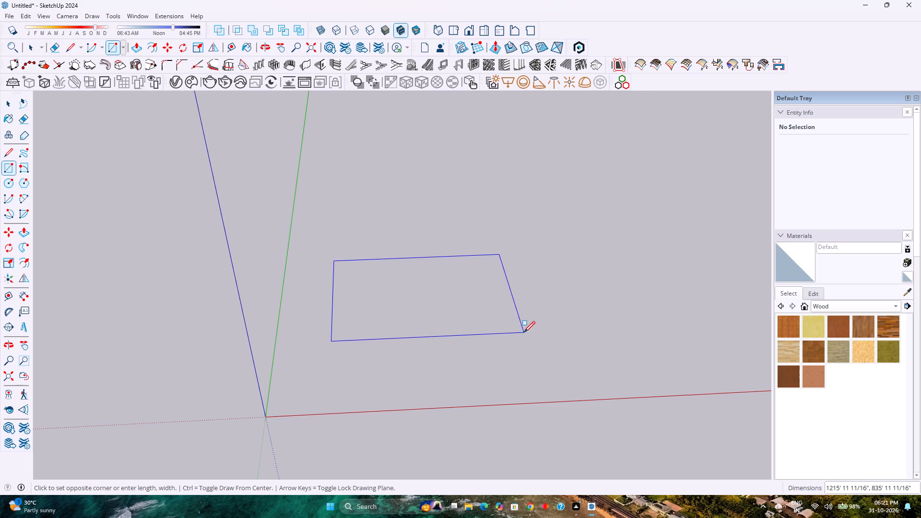
text(12)
key(BackSpace)
text(6',)
text(18)
key(BackSpace)
key(BackSpace)
key(1)
key(9)
key(apostrophe)
key(Return)
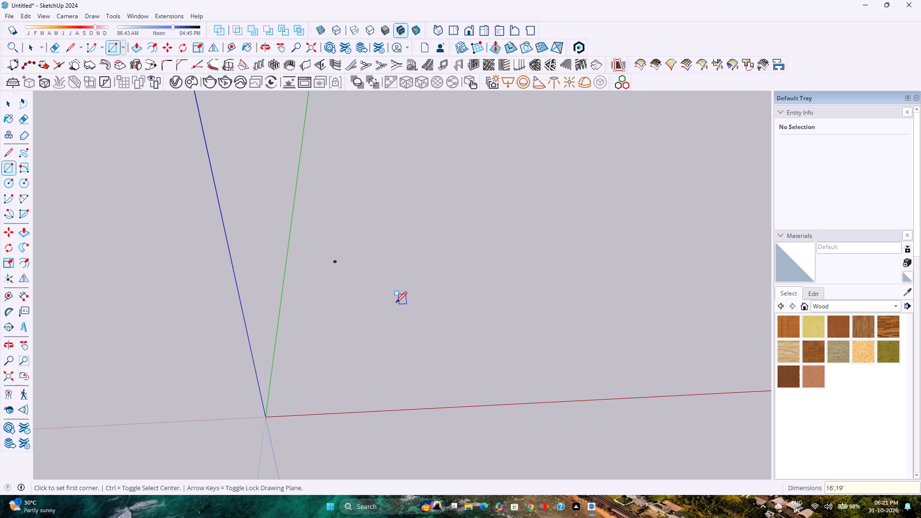
Move the whole rectangle, face and edges, about 1340' along the green axis direction toward the red axis.
scroll(332, 255, up, 19)
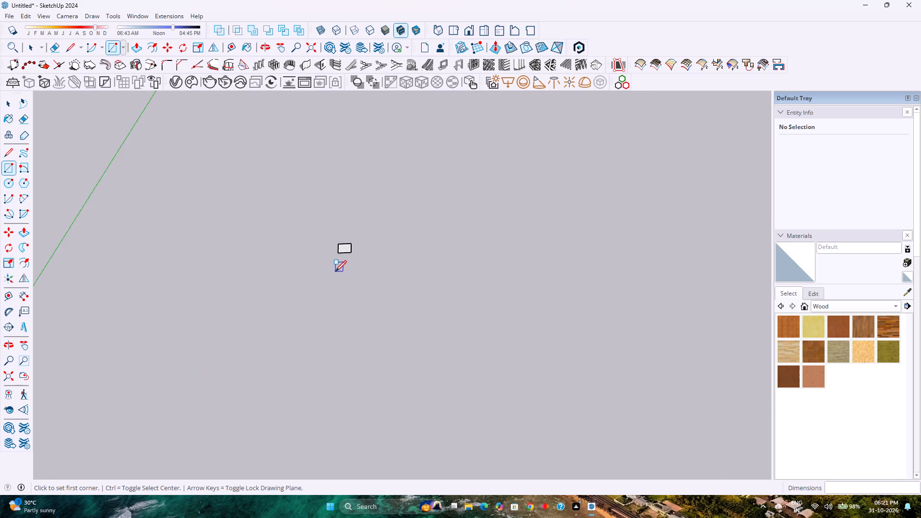
scroll(335, 271, up, 9)
key(space)
triple_click(357, 223)
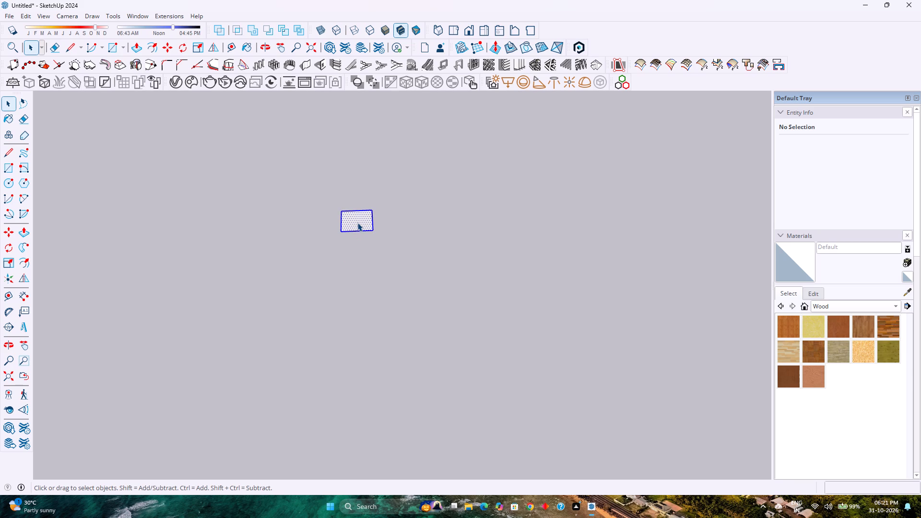
key(m)
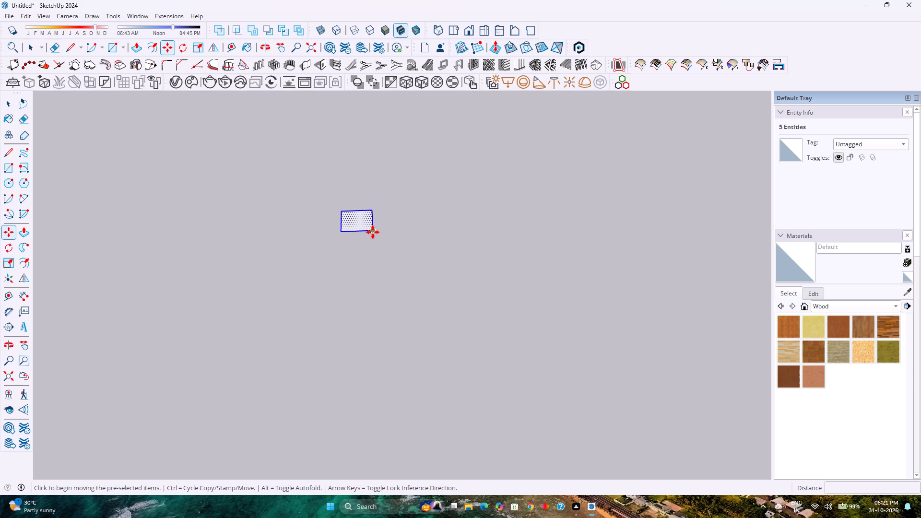
click(373, 232)
scroll(373, 288, down, 20)
scroll(373, 288, down, 2)
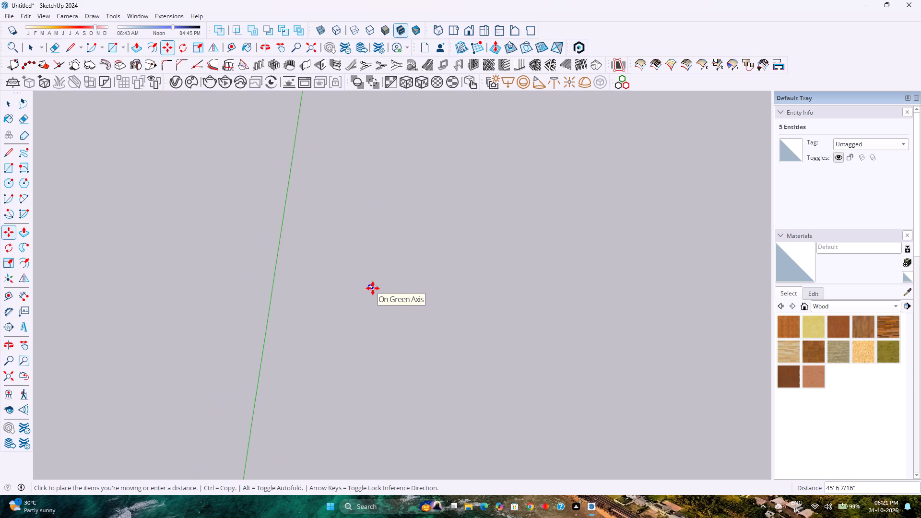
scroll(373, 288, down, 11)
scroll(368, 390, up, 6)
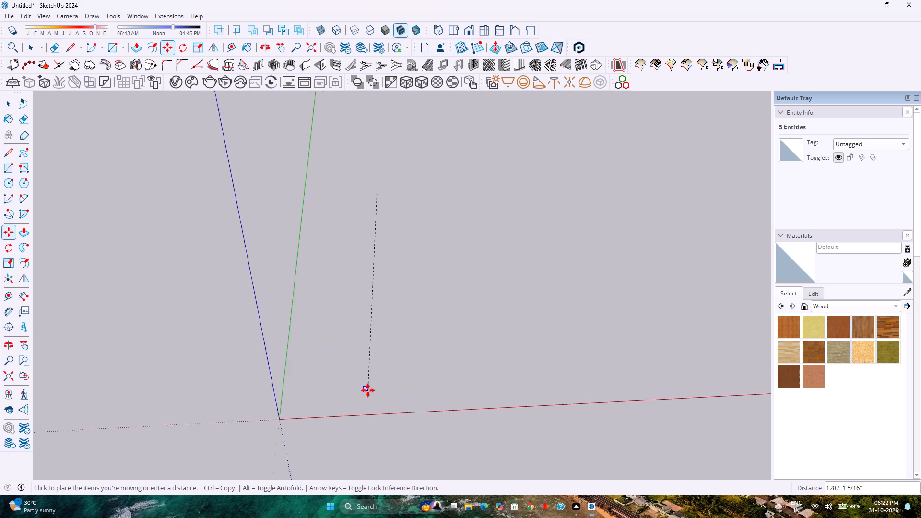
scroll(368, 390, up, 20)
scroll(368, 390, up, 6)
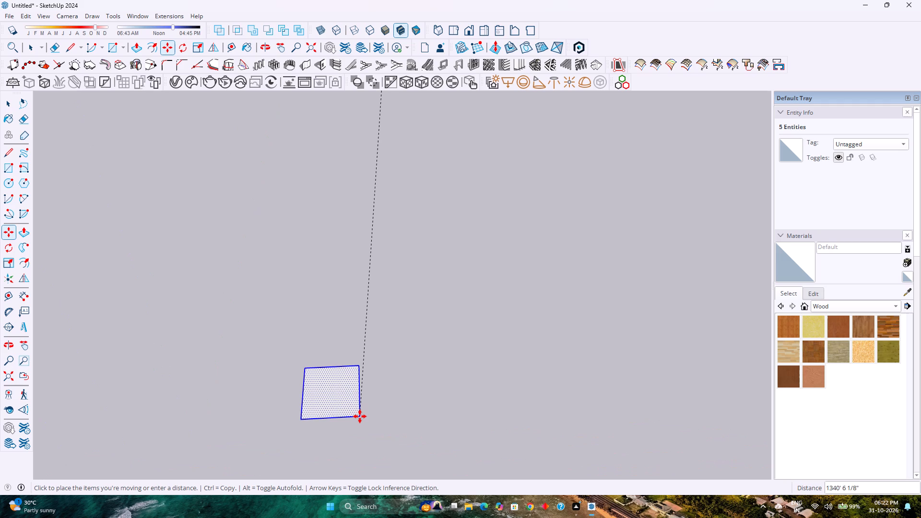
scroll(360, 416, up, 14)
click(360, 415)
scroll(360, 404, down, 10)
key(space)
Select three edges of the rectangle, leaving the front edge along the red axis, and offset them inward by 9".
double_click(287, 358)
scroll(293, 365, up, 4)
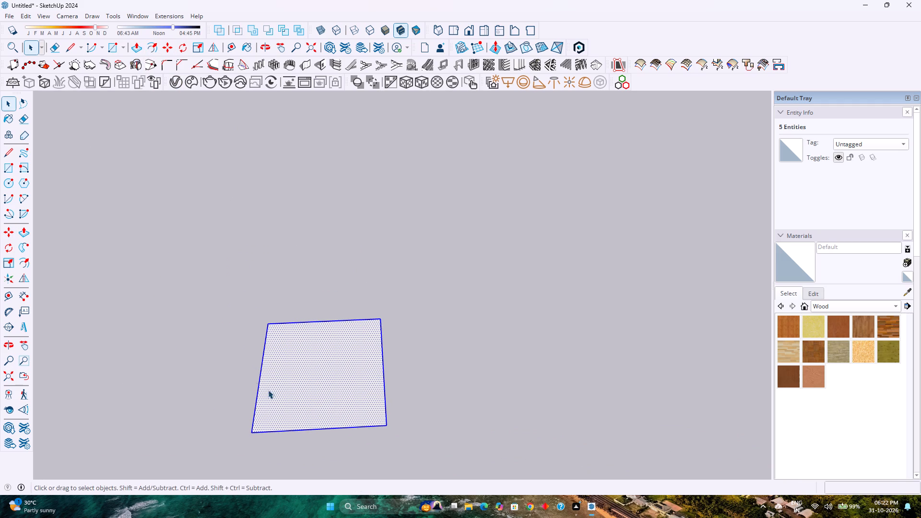
click(261, 374)
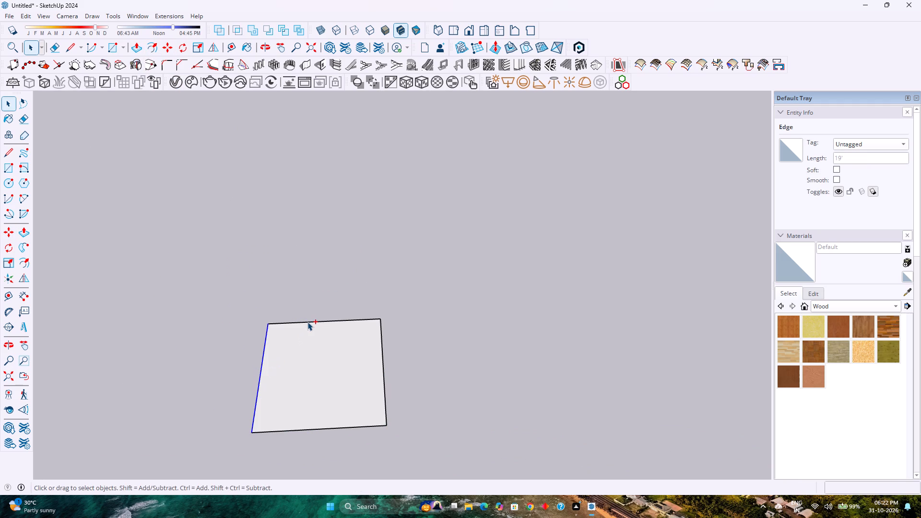
ctrl+click(307, 322)
ctrl+click(383, 367)
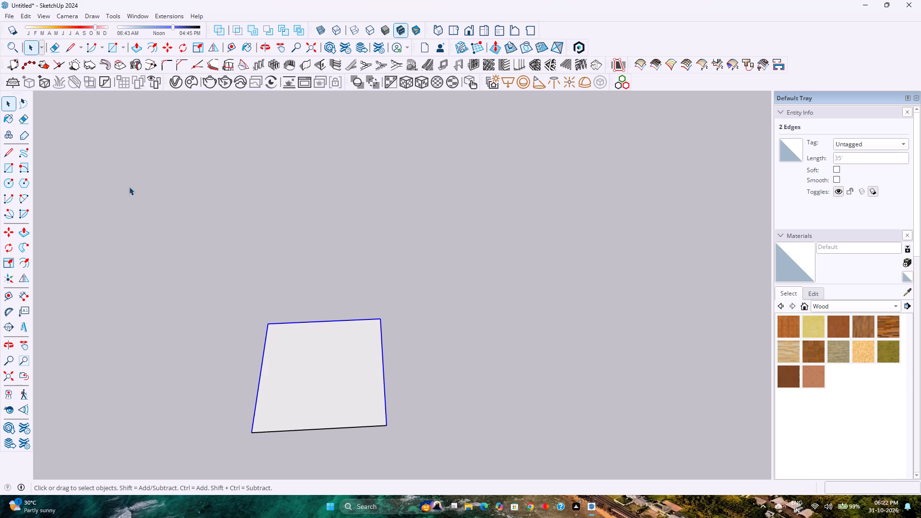
click(155, 49)
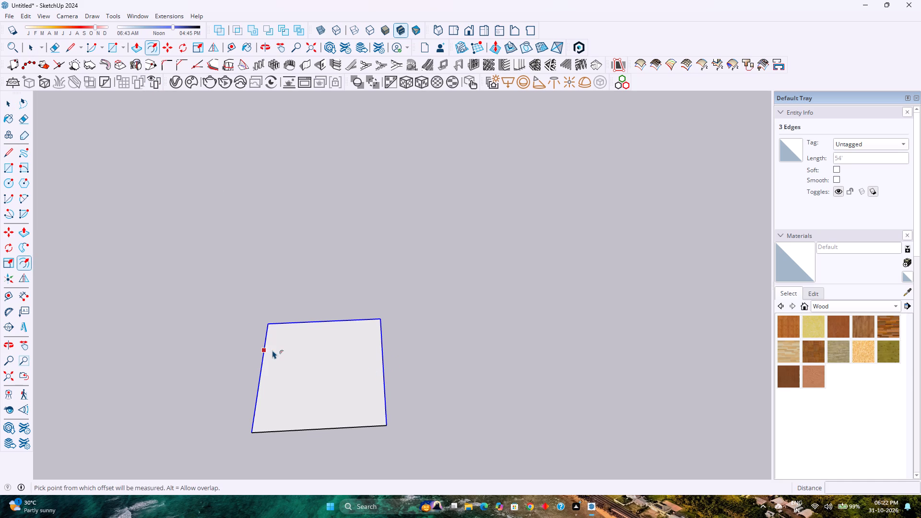
click(272, 350)
key(9)
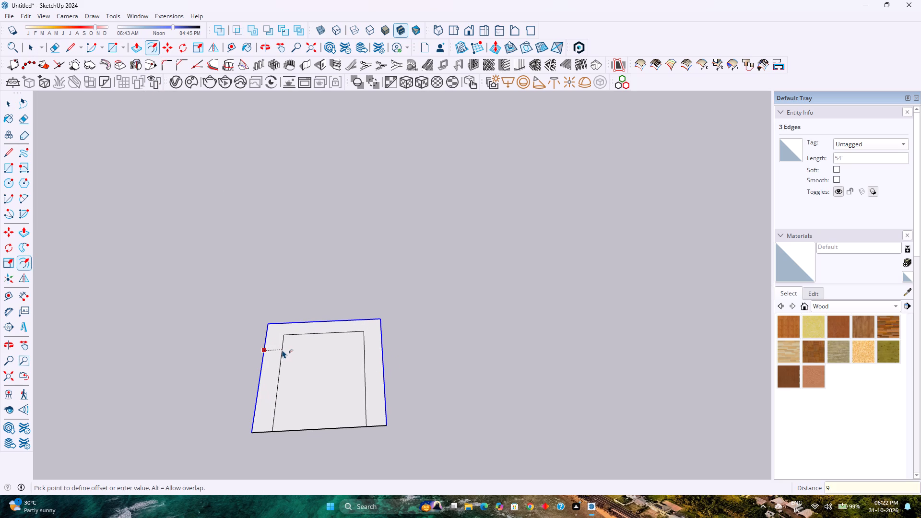
key(Return)
key(space)
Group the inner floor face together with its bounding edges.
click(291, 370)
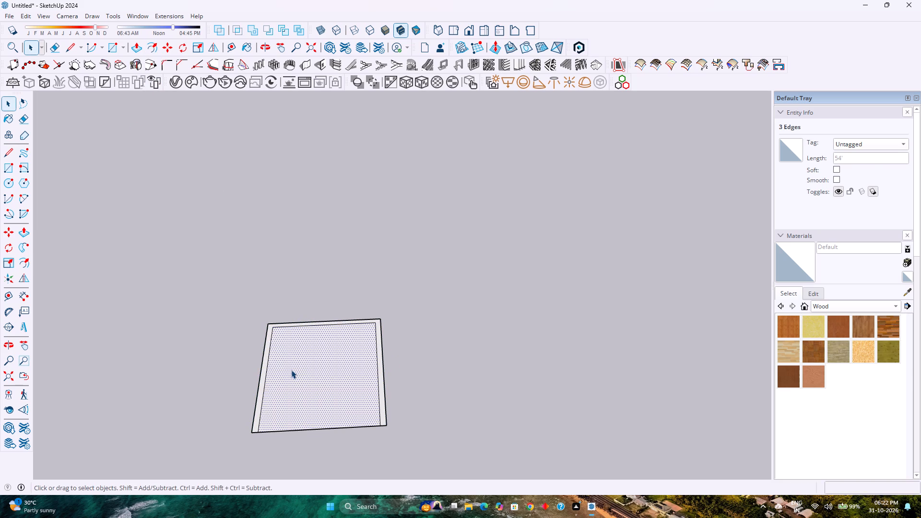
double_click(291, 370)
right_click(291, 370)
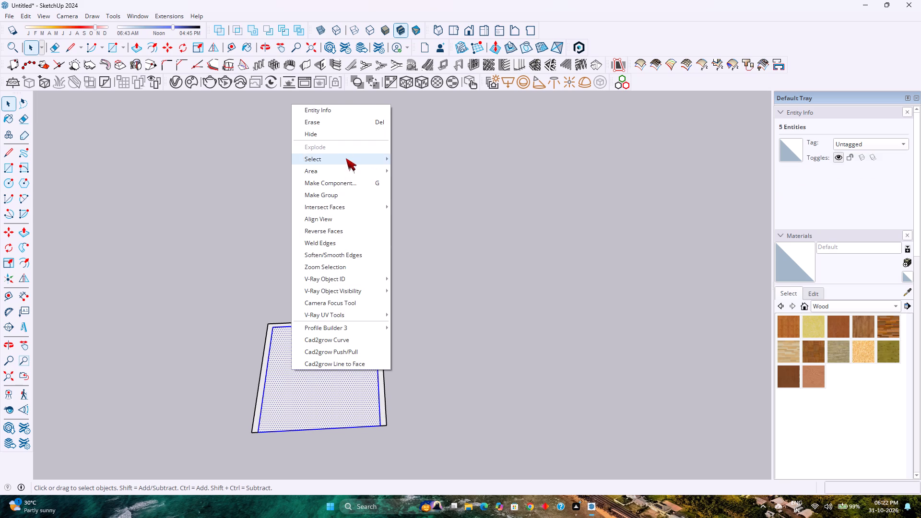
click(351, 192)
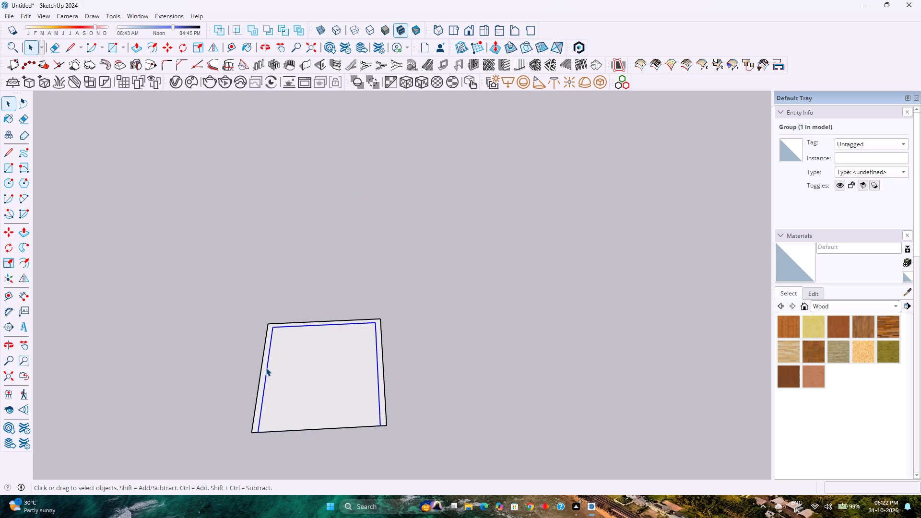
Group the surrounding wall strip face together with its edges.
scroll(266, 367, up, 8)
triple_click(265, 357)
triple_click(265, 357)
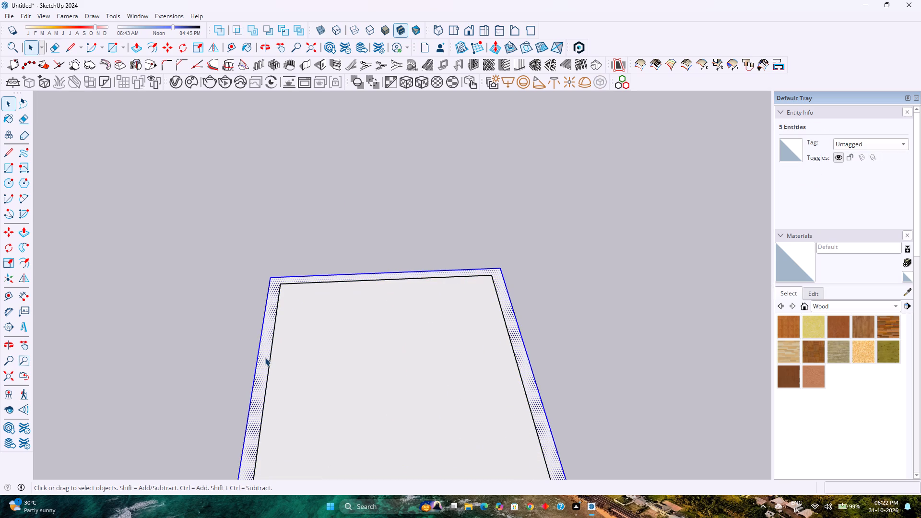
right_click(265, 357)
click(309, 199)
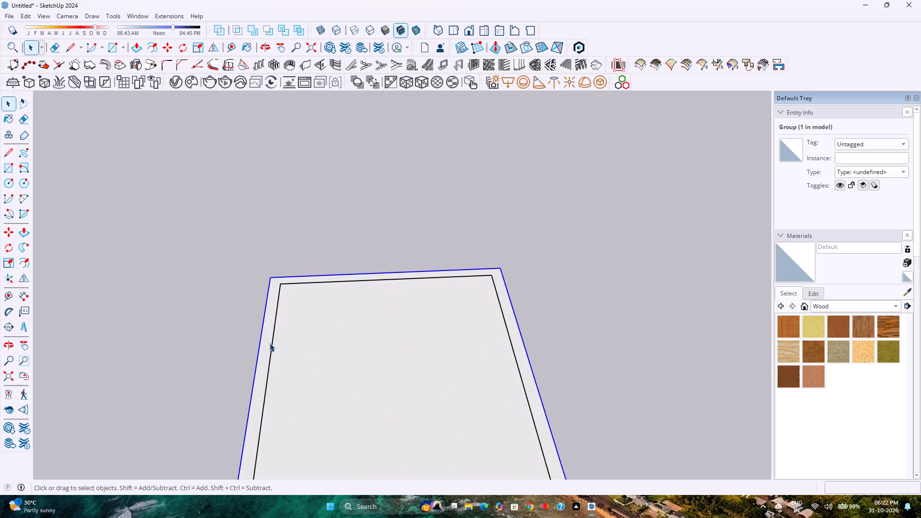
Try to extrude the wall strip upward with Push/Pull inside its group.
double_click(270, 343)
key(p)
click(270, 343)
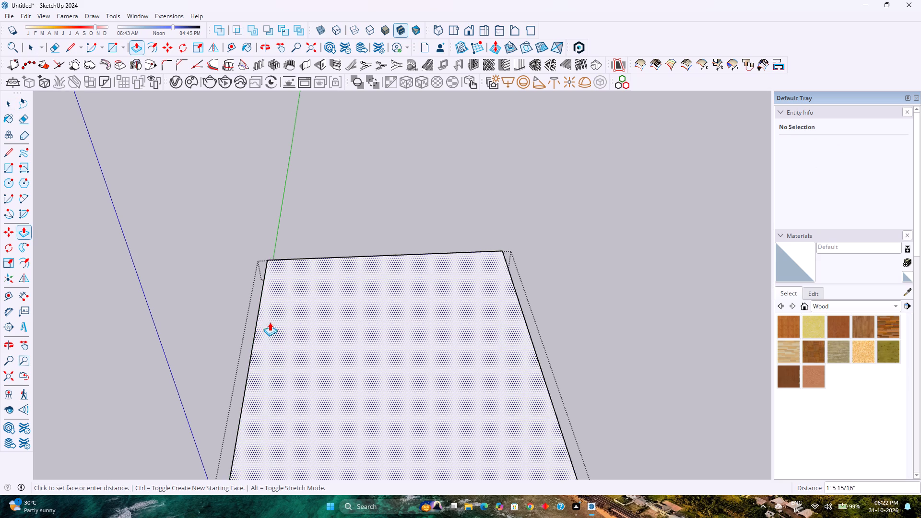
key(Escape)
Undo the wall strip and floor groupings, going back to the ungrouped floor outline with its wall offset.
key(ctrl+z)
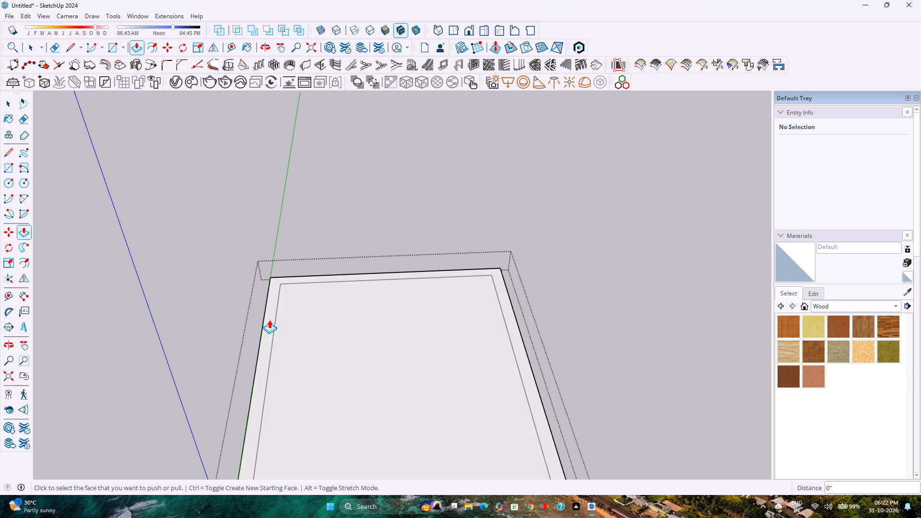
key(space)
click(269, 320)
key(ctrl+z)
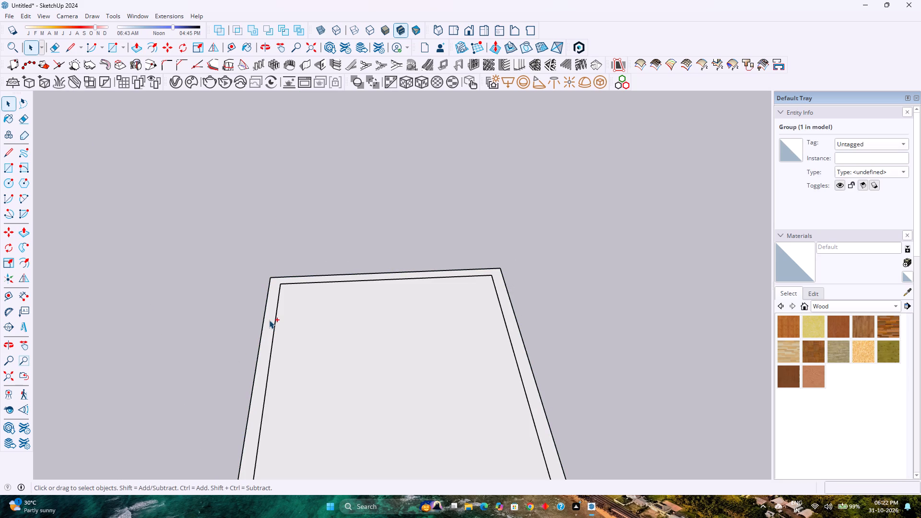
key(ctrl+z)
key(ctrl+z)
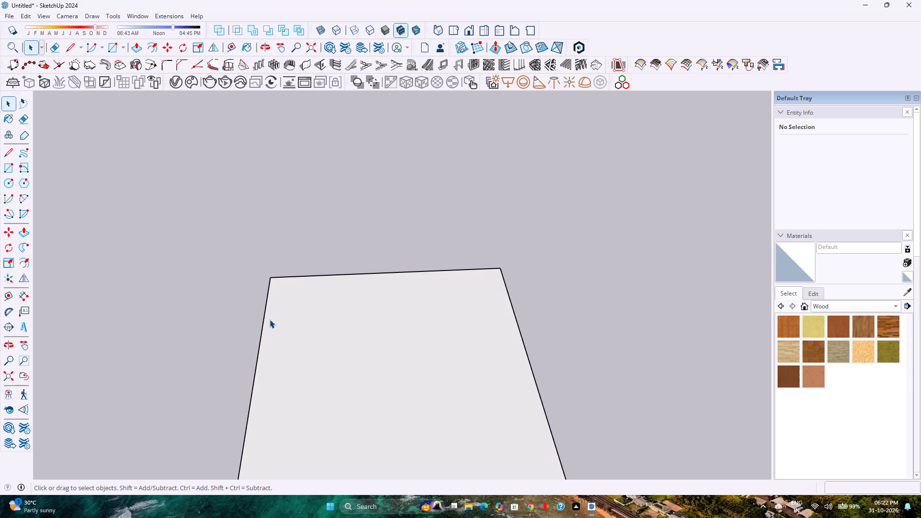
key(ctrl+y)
Group the three-sided wall strip face with its edges, before grouping the floor.
double_click(270, 319)
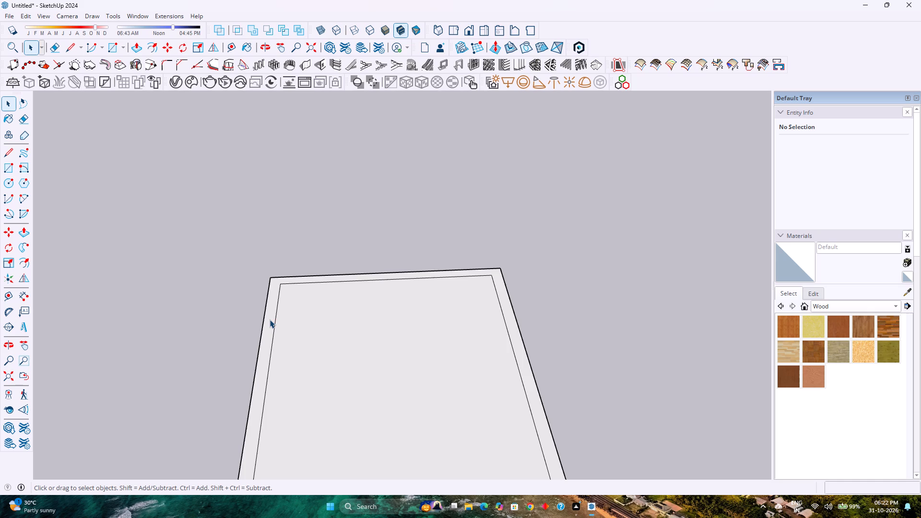
right_click(270, 319)
click(324, 143)
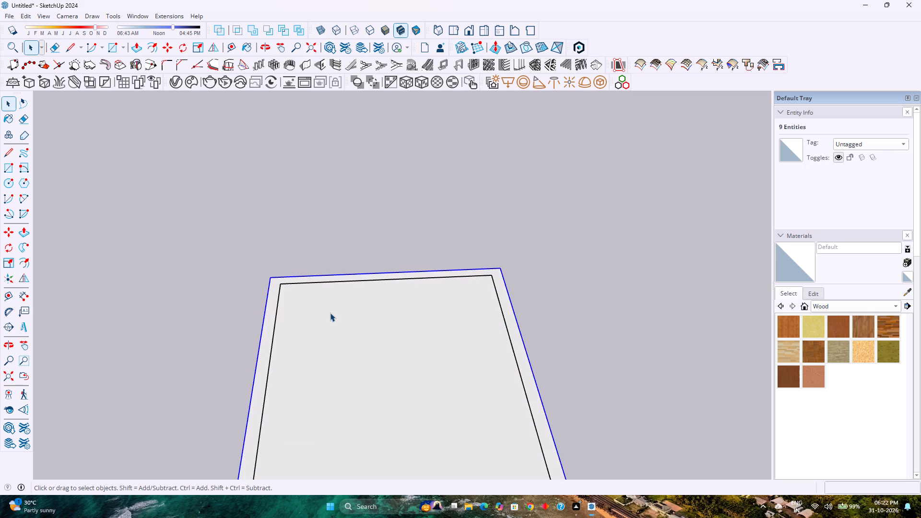
Group the inner floor face with its bounding edges, separately from the wall strip.
click(330, 313)
double_click(330, 313)
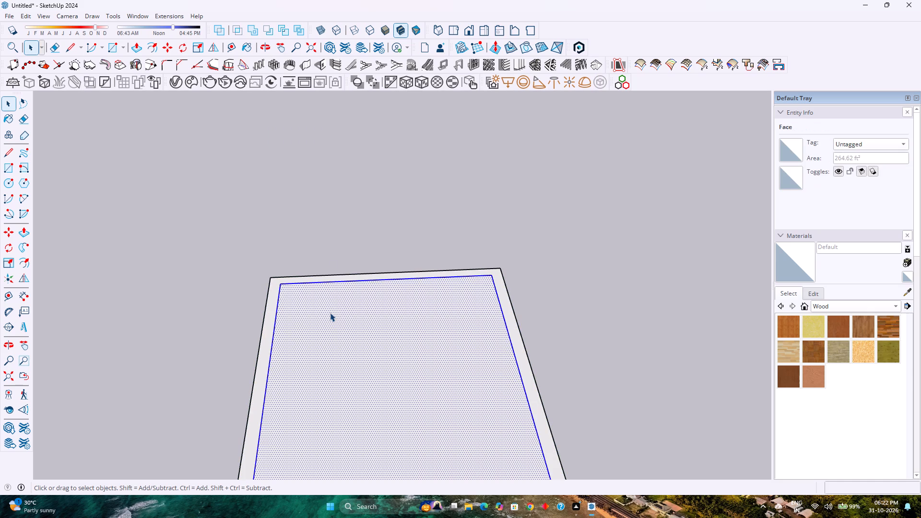
right_click(330, 313)
click(372, 153)
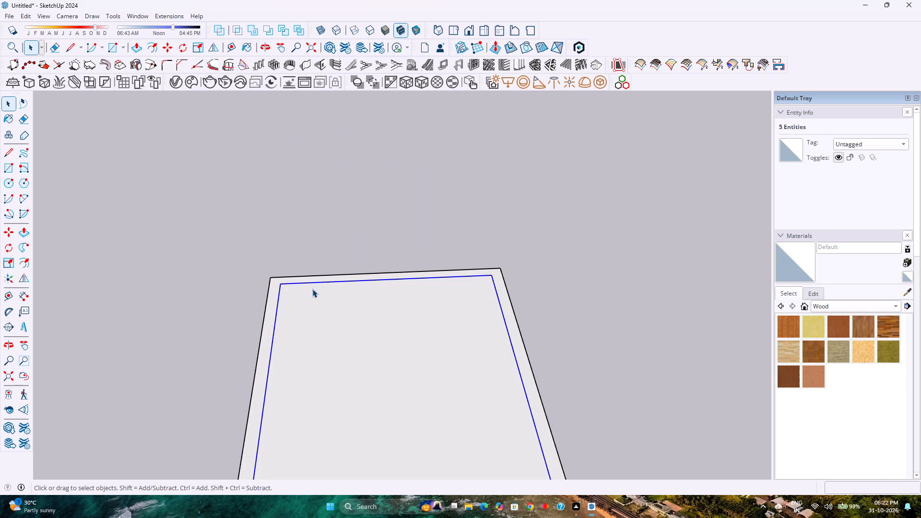
Inside the wall group, extrude the three-sided wall strip 10' upward with Push/Pull.
double_click(271, 309)
key(p)
click(271, 309)
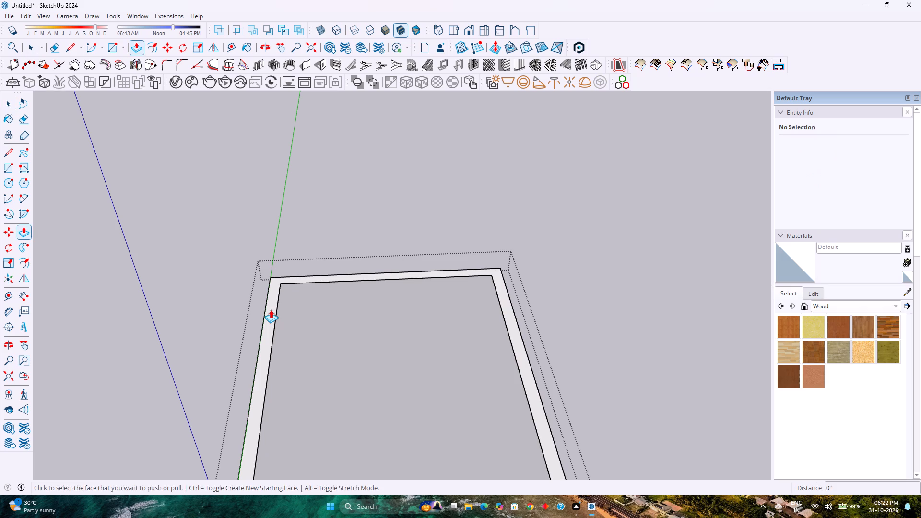
text(10')
key(Return)
key(space)
Examine the raised walls and floor of the room from its open front side at eye level.
scroll(267, 269, down, 5)
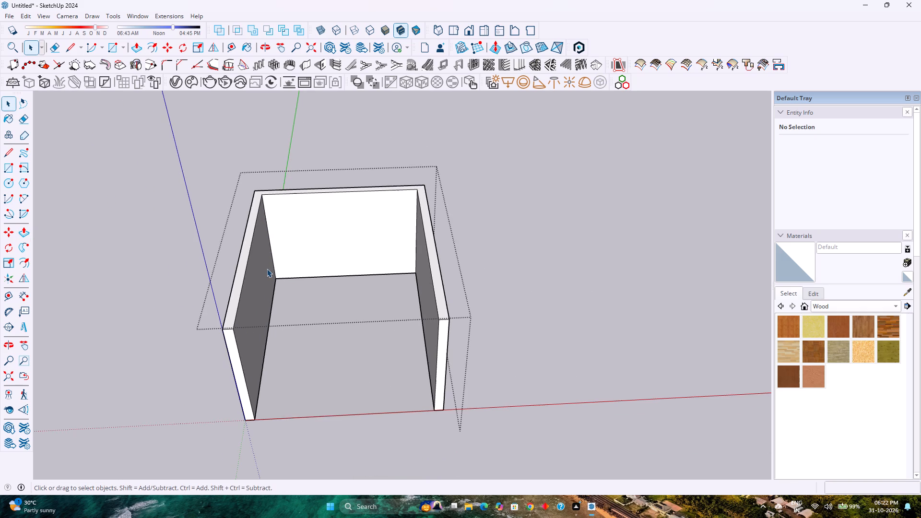
middle_click(295, 353)
middle_drag(292, 351, 286, 237)
middle_click(286, 236)
scroll(316, 284, up, 4)
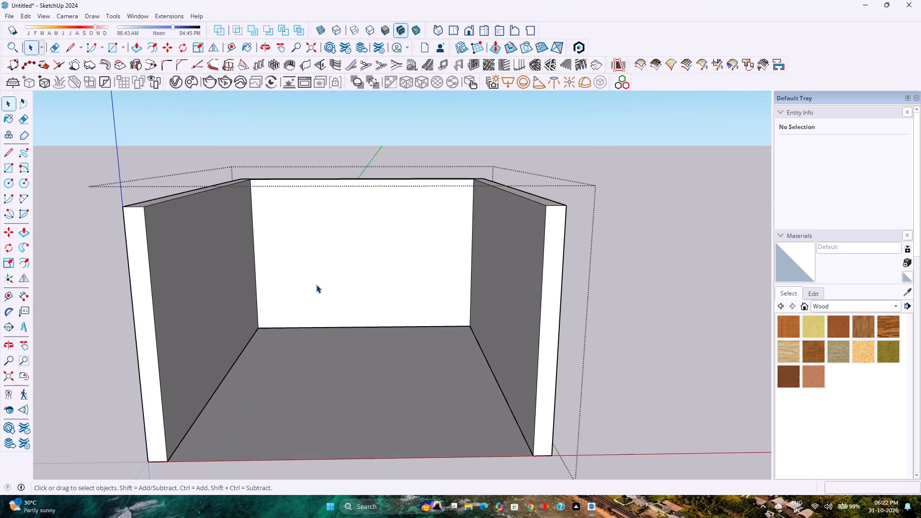
scroll(316, 284, up, 3)
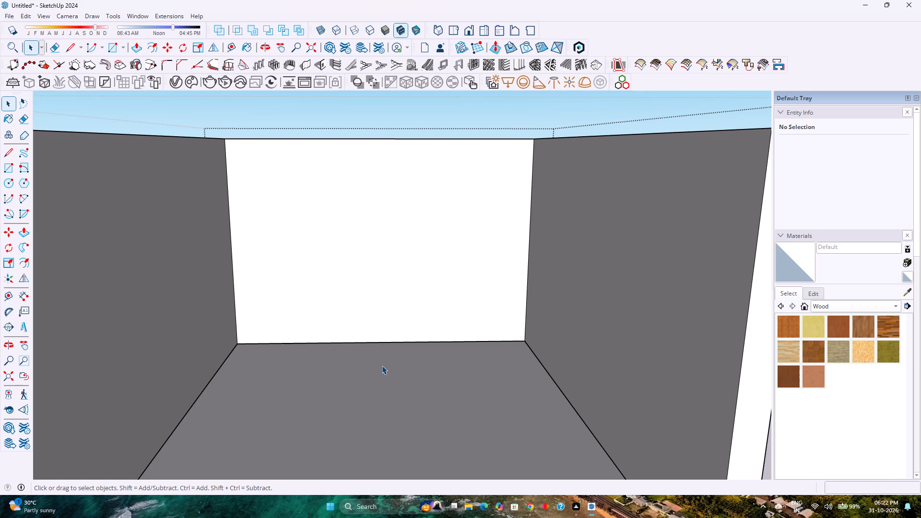
scroll(382, 365, down, 1)
middle_drag(382, 365, 382, 320)
scroll(382, 320, down, 1)
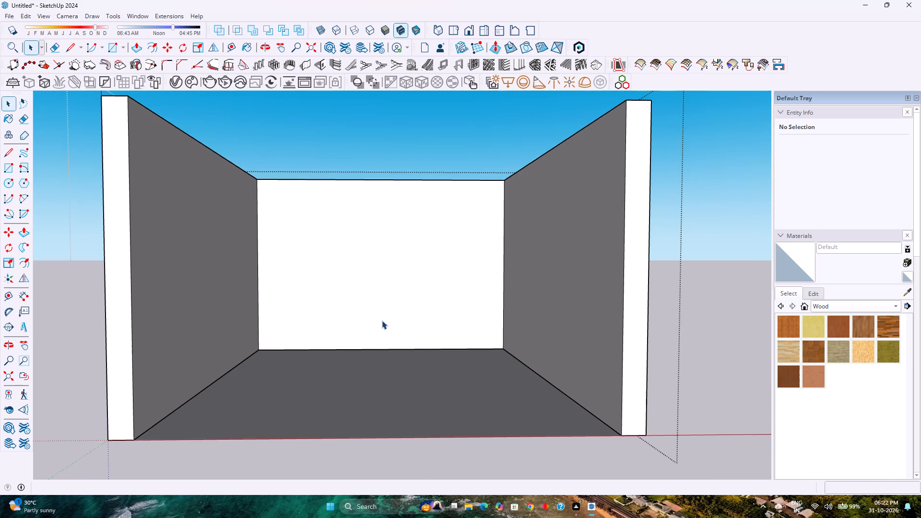
scroll(382, 320, up, 2)
scroll(382, 320, down, 3)
scroll(382, 320, up, 3)
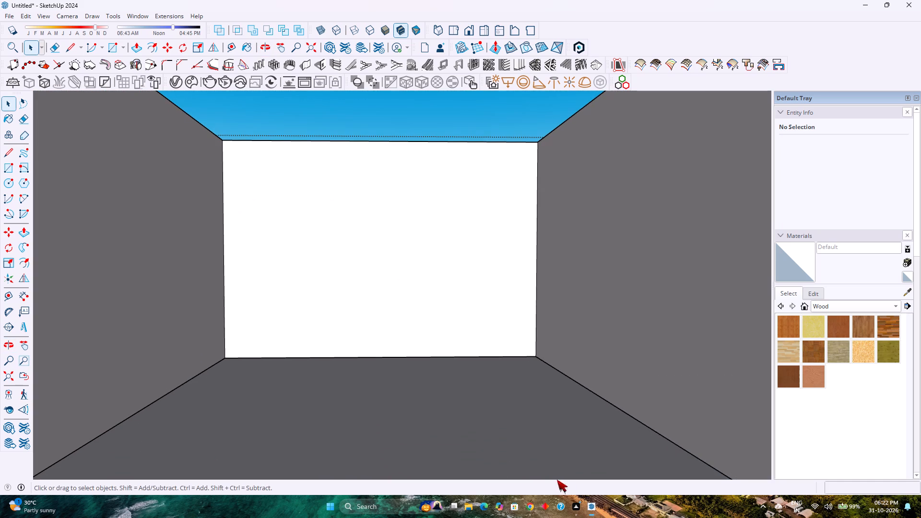
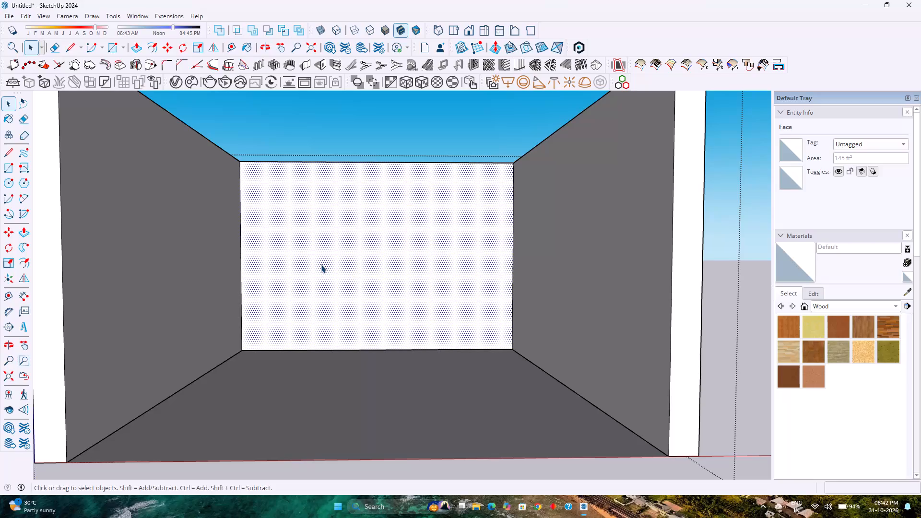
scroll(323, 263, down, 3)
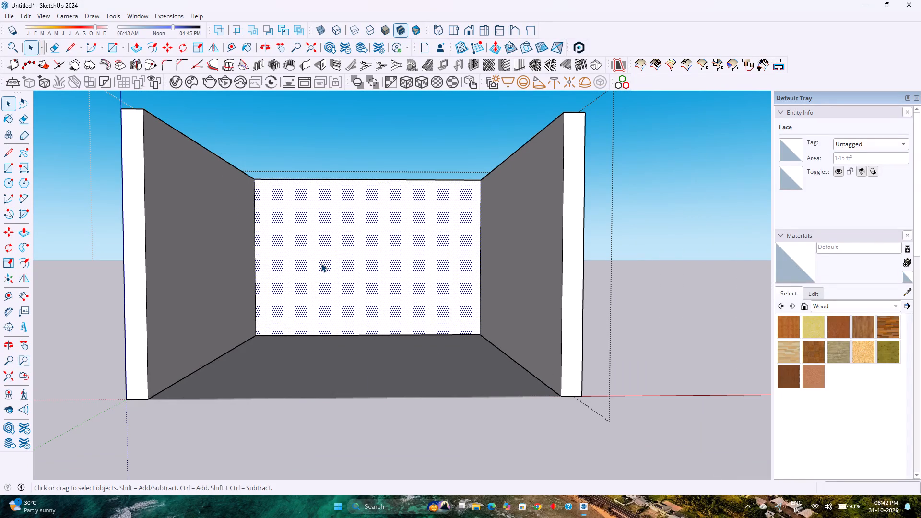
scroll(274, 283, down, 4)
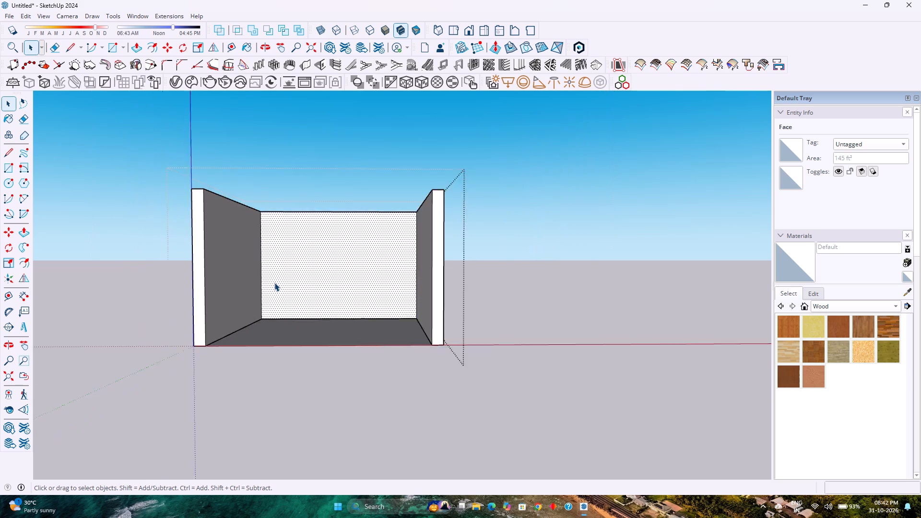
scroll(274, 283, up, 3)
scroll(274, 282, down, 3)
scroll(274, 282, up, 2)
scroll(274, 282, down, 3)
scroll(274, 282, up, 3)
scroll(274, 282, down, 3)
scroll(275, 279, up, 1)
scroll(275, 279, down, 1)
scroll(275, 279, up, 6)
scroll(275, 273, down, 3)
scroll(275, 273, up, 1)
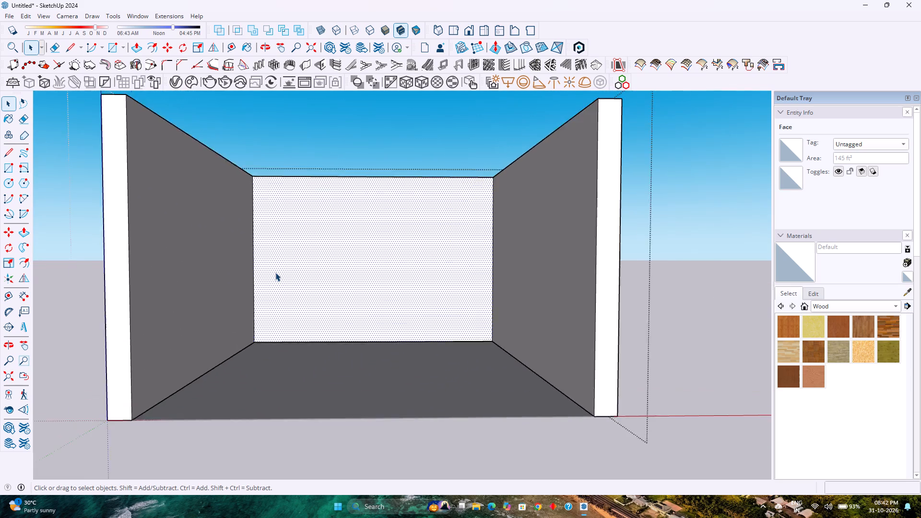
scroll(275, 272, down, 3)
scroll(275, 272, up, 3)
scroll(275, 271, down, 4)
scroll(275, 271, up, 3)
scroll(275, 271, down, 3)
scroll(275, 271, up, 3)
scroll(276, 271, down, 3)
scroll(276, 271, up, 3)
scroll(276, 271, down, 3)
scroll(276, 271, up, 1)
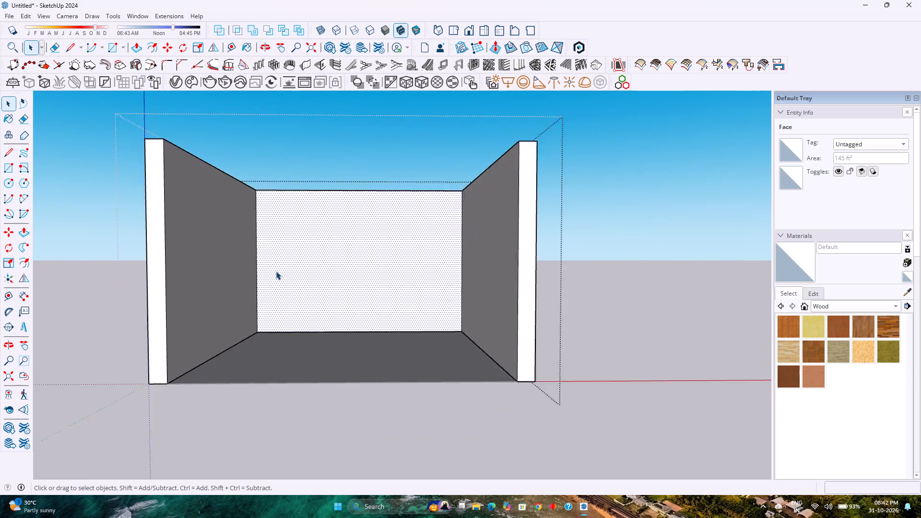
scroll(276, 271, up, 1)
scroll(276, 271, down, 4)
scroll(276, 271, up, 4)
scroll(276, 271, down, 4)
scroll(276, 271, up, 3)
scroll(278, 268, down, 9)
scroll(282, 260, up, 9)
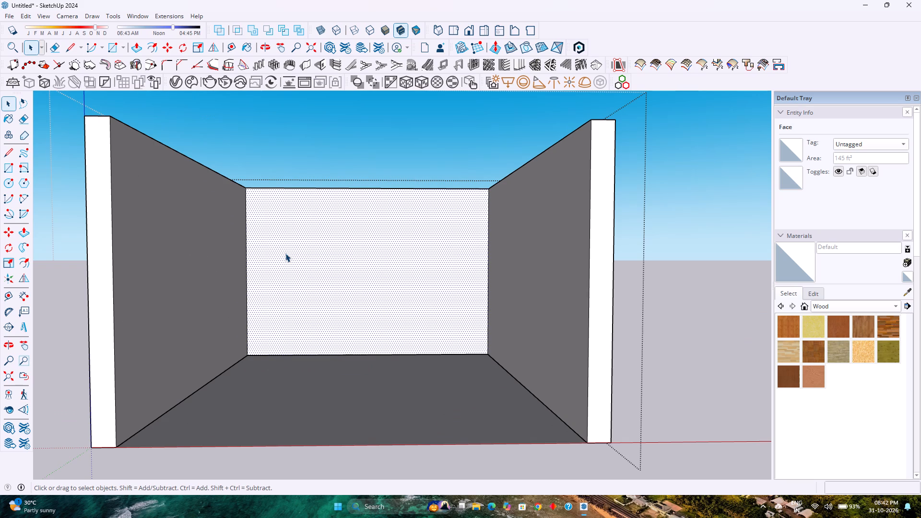
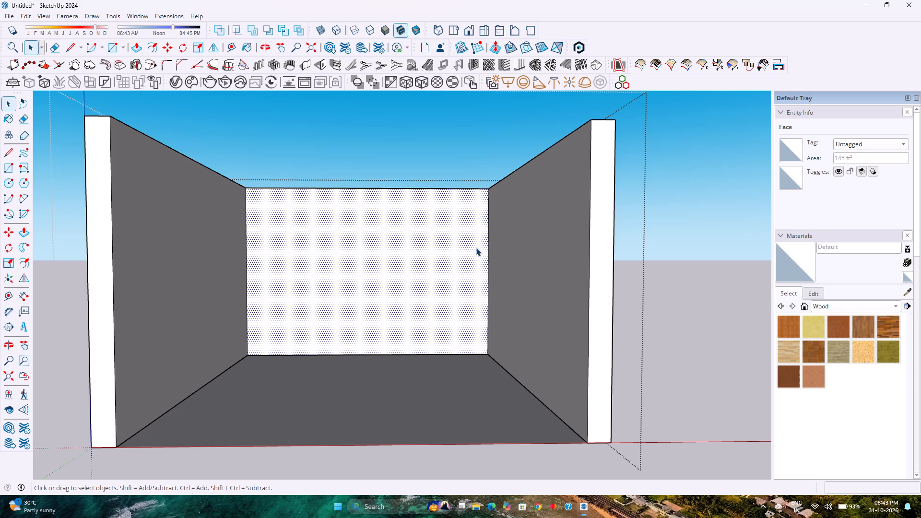
Copy the back wall's inner face with its edges 12' straight up from its lower corner.
double_click(388, 245)
double_click(391, 301)
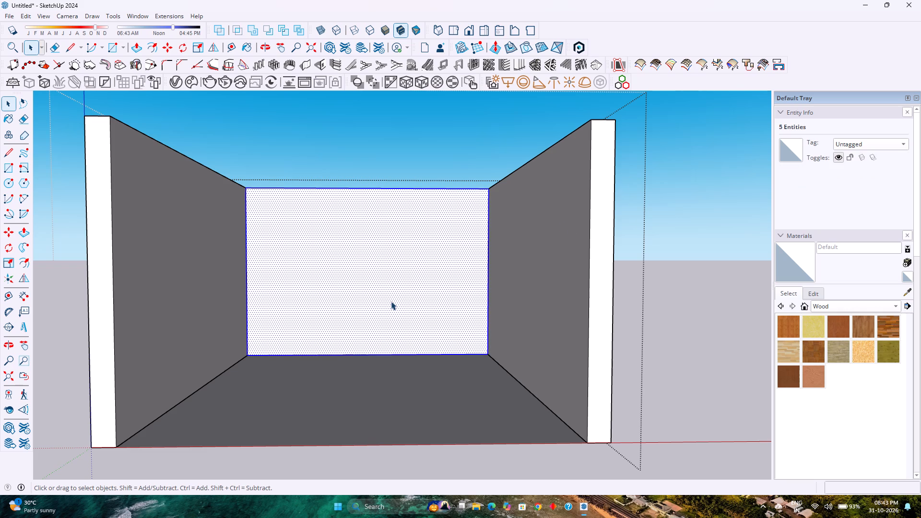
key(m)
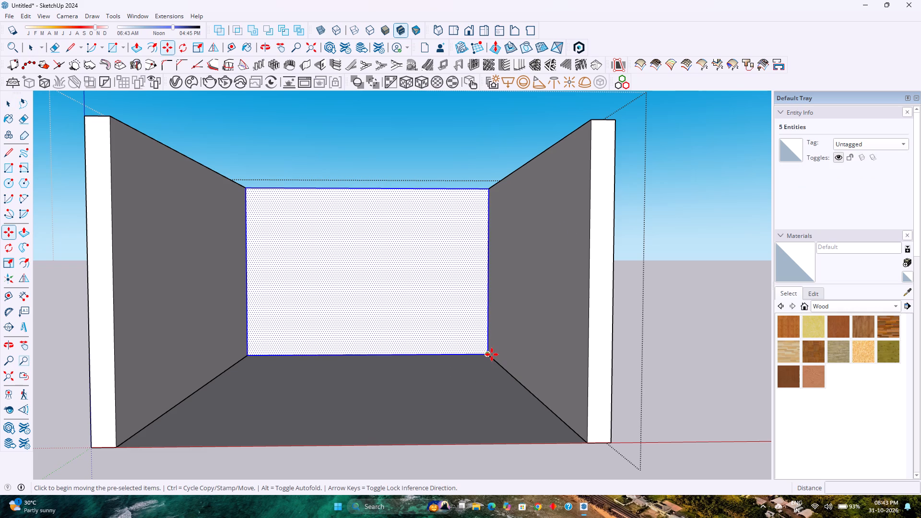
click(492, 354)
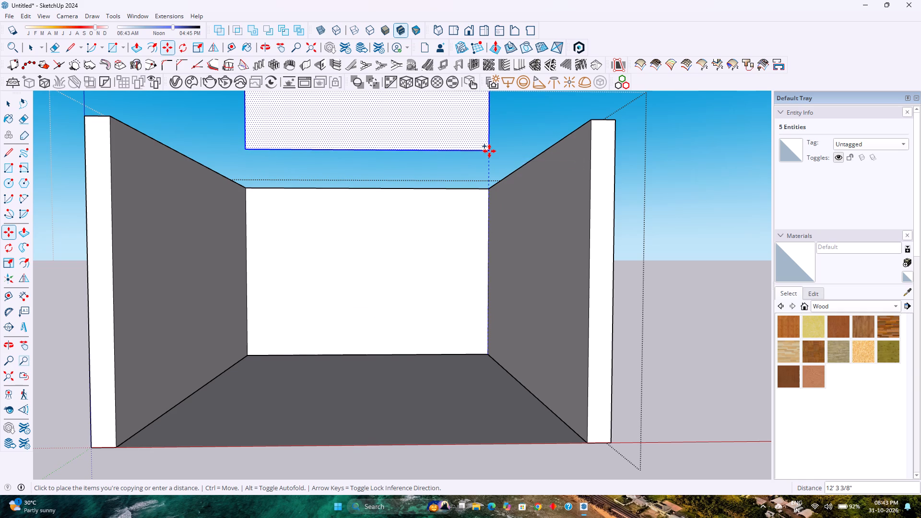
text(12')
key(Return)
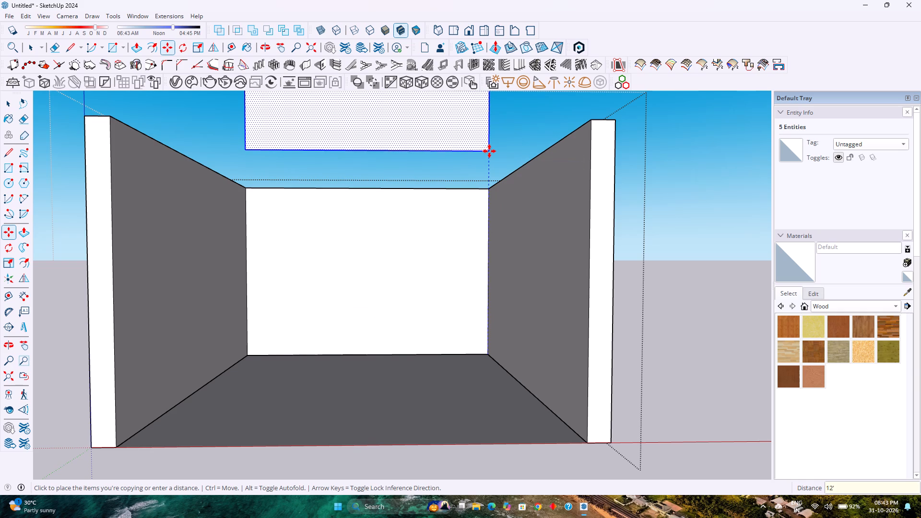
Make the copied wall face and its edges a group.
right_click(463, 110)
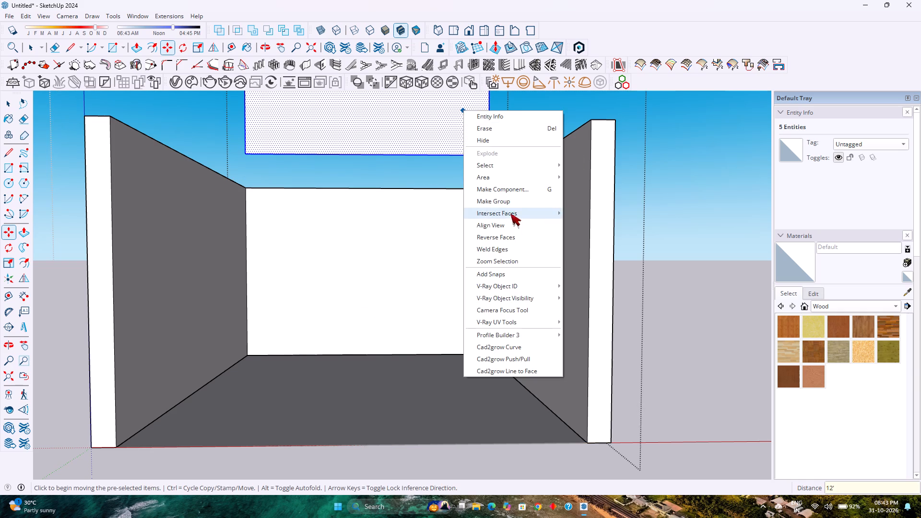
click(512, 201)
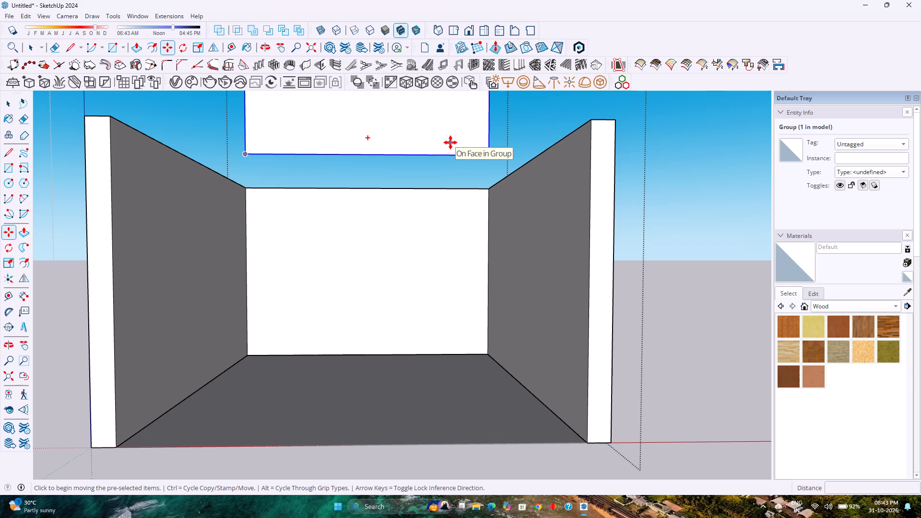
Move the new face group 12' straight down so it sits exactly on the back wall.
key(space)
double_click(451, 136)
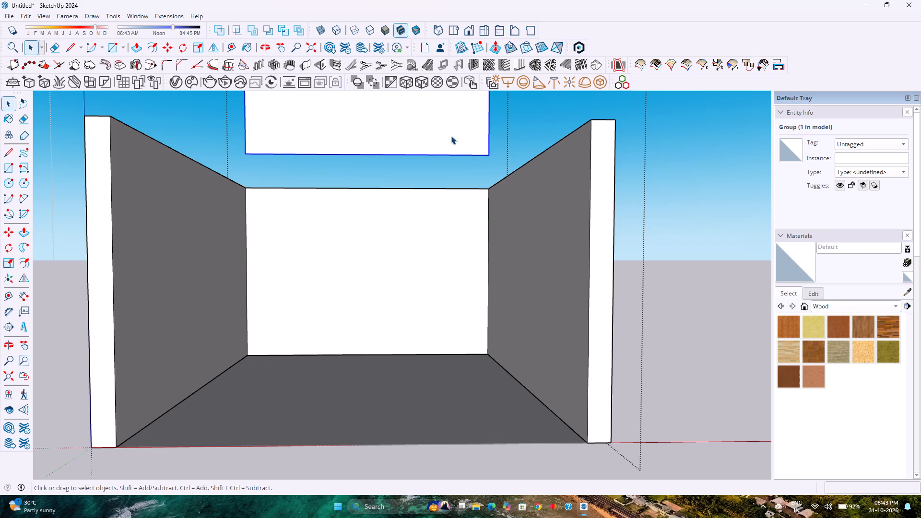
key(Escape)
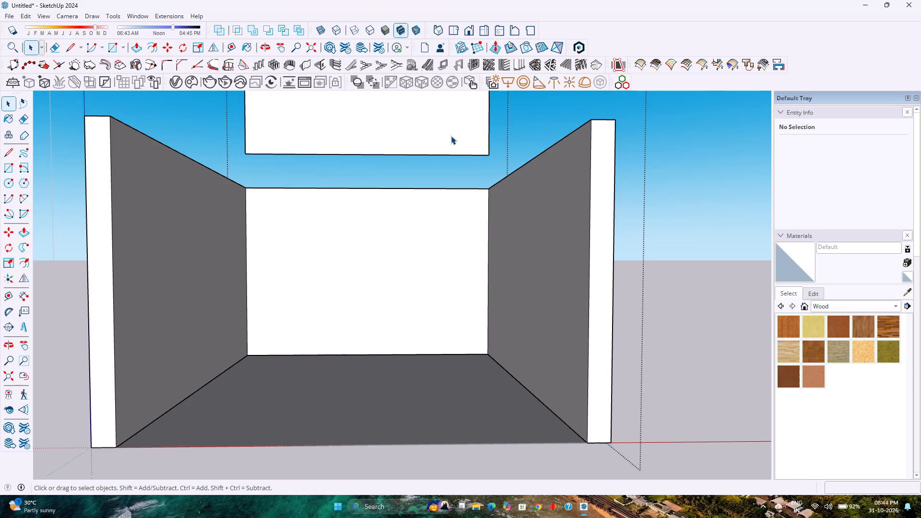
click(451, 139)
key(m)
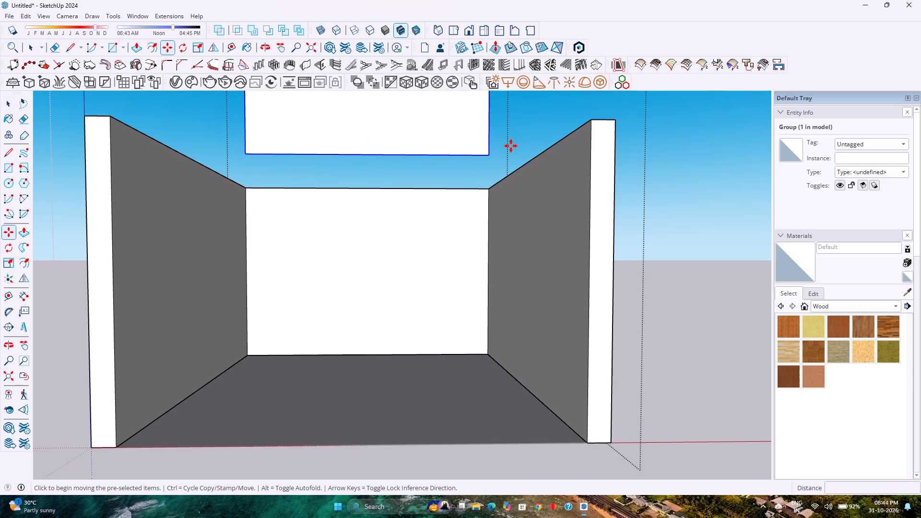
click(492, 154)
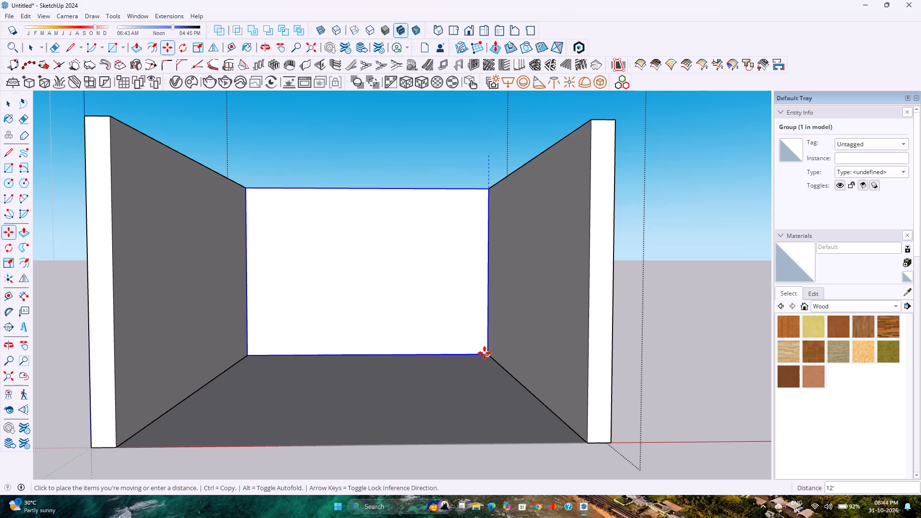
click(484, 353)
Open the back wall face group and offset the face's outline 1" inward to form a border.
key(space)
double_click(421, 260)
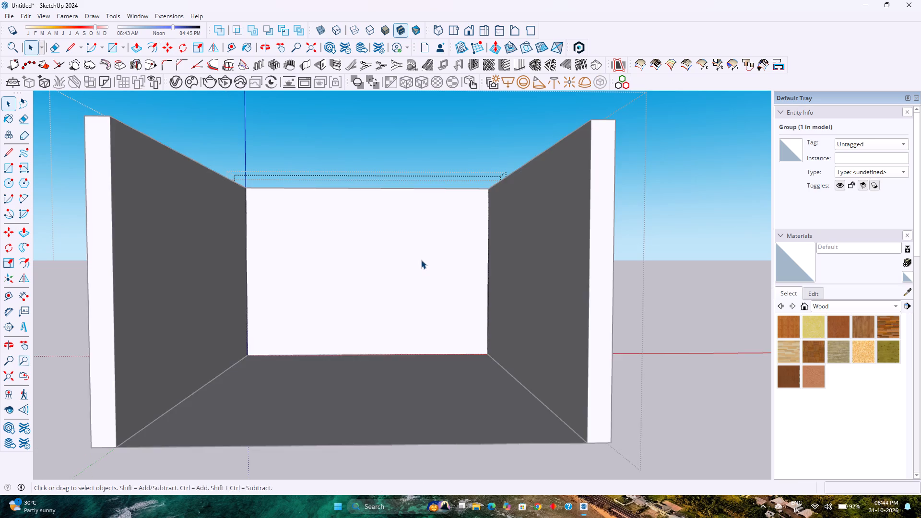
scroll(421, 260, up, 3)
click(421, 260)
scroll(421, 260, down, 4)
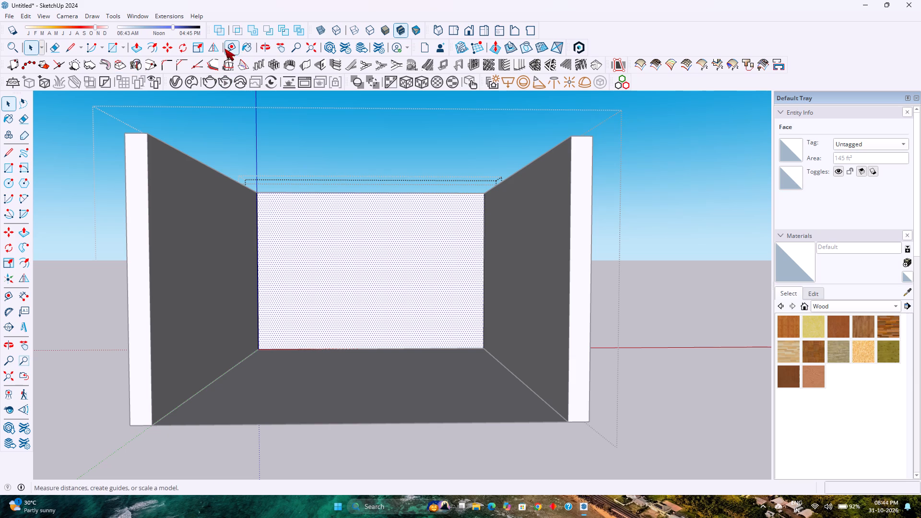
click(149, 49)
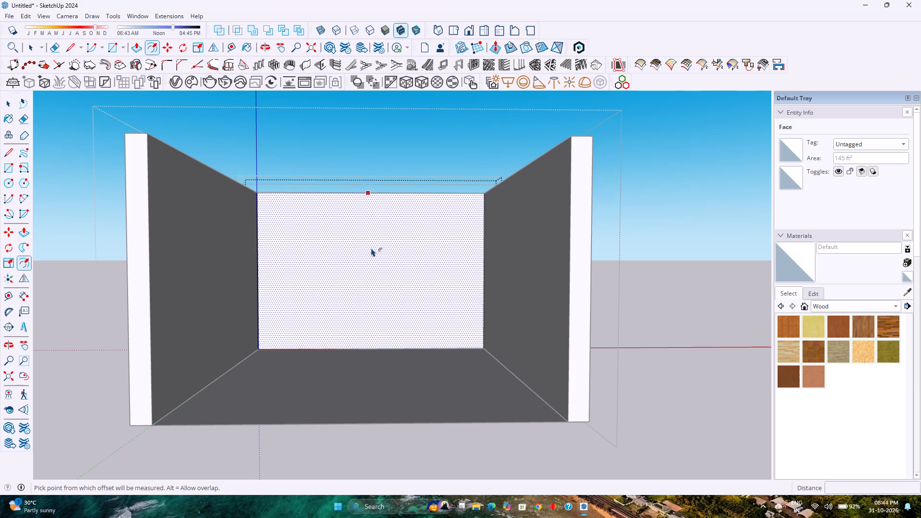
click(371, 200)
key(1)
key(Return)
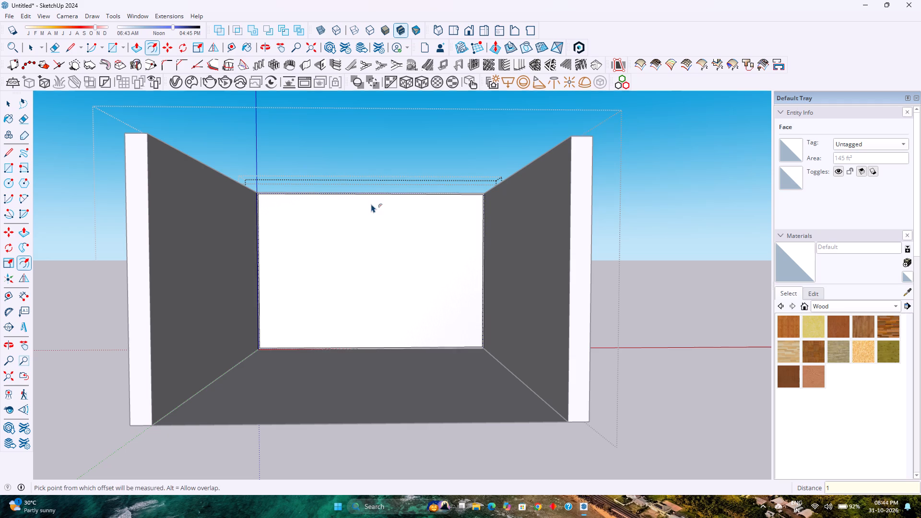
key(space)
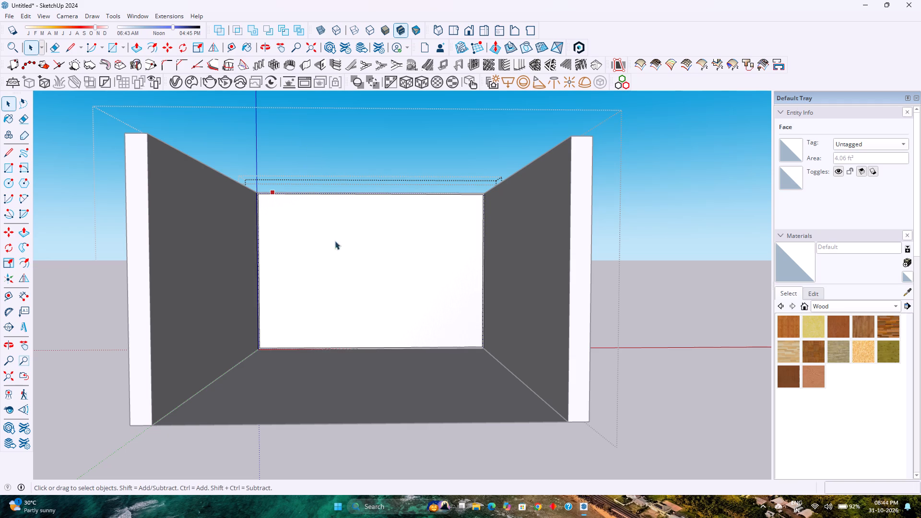
Place a vertical guide on the back panel 9' in from the border's inner right edge.
scroll(481, 271, up, 8)
scroll(483, 247, down, 2)
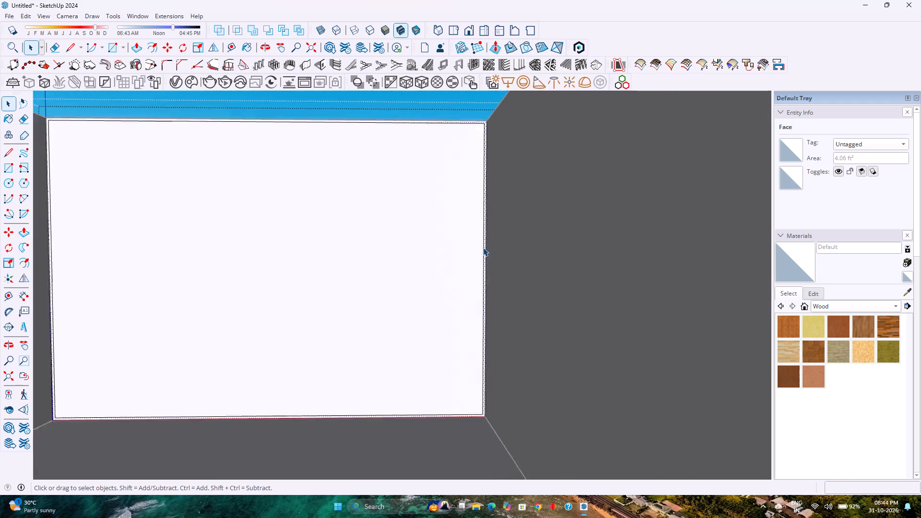
scroll(483, 247, down, 1)
middle_drag(483, 251, 509, 307)
scroll(480, 183, up, 7)
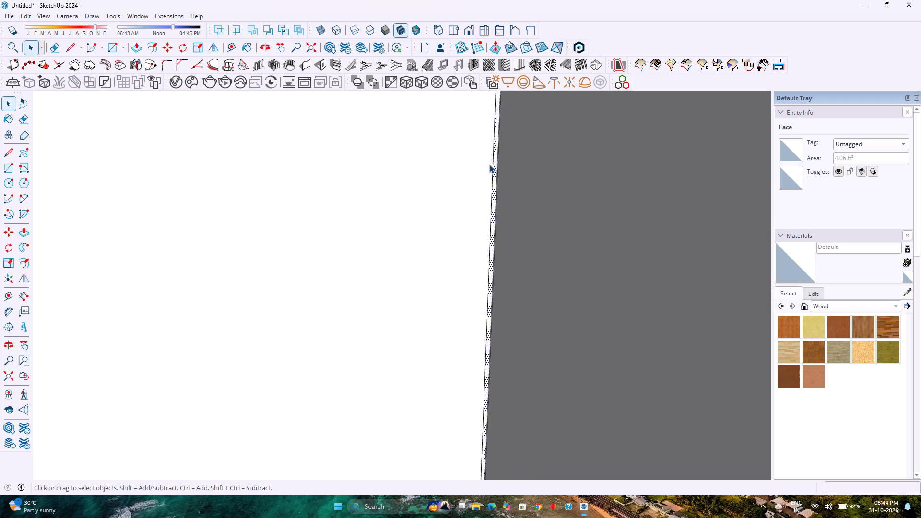
click(493, 162)
key(m)
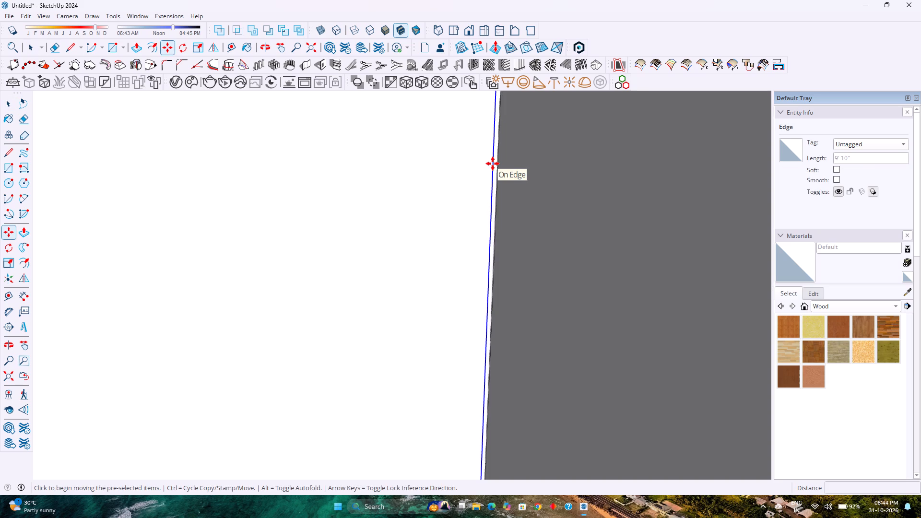
scroll(493, 164, down, 10)
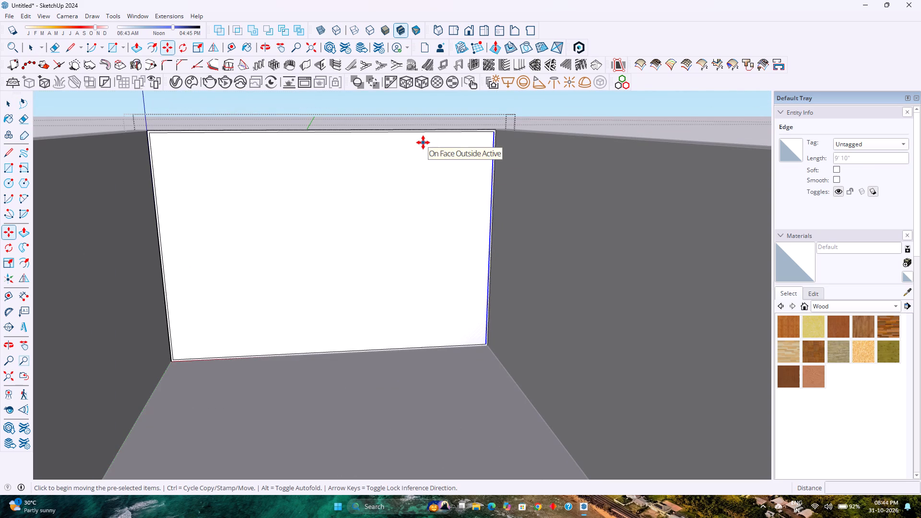
click(232, 45)
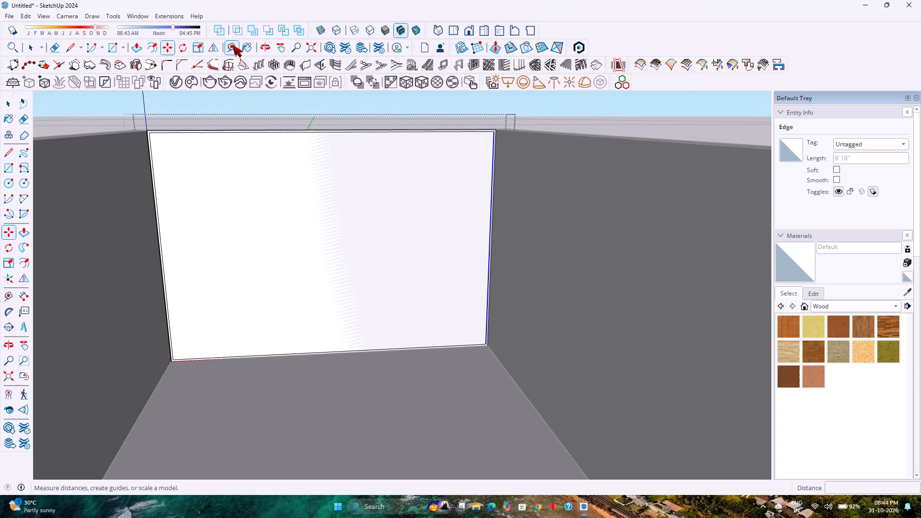
click(490, 203)
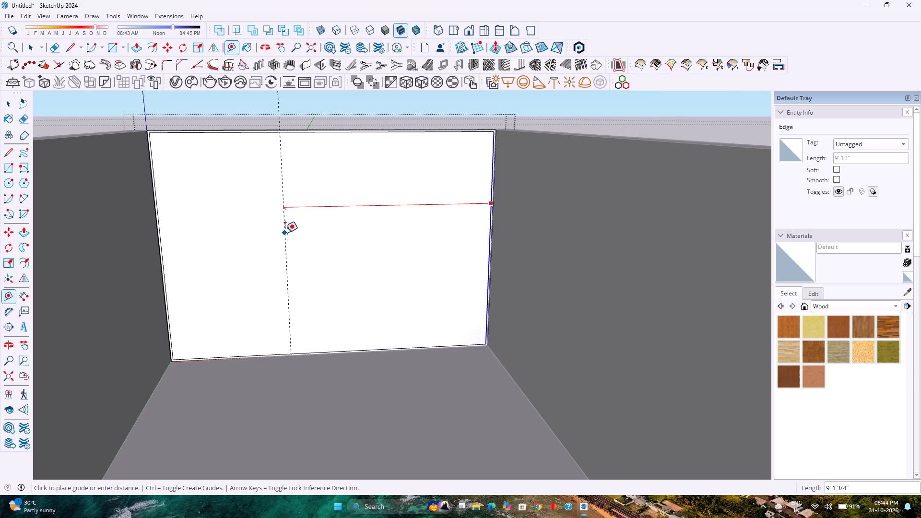
text(9')
key(Return)
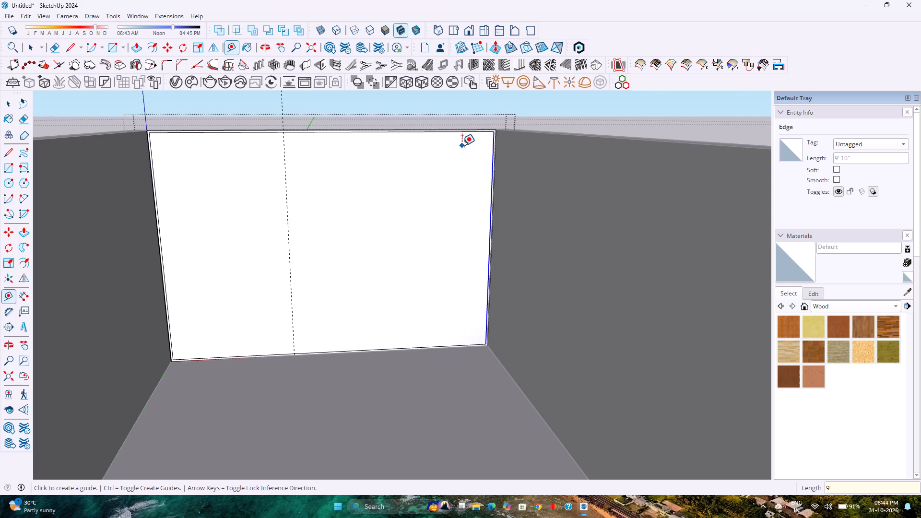
Copy the border's inner right vertical edge 9' across to the guide.
key(m)
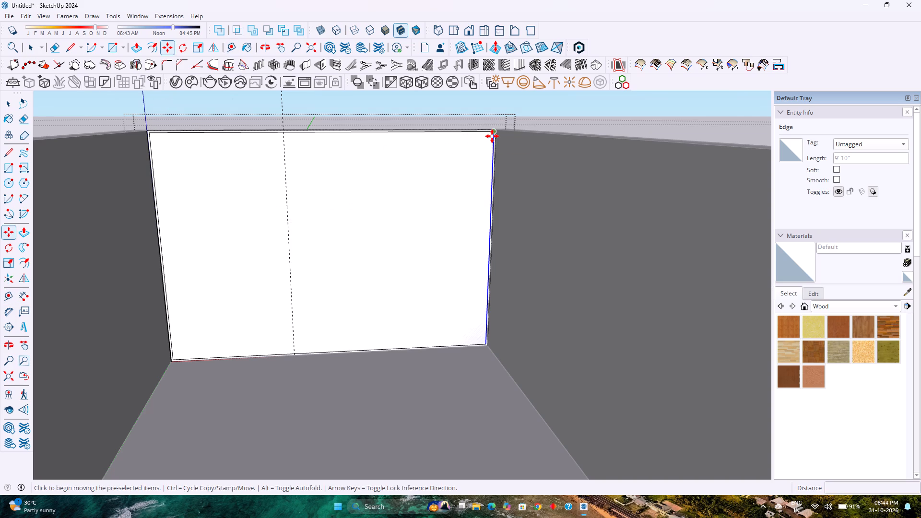
click(492, 135)
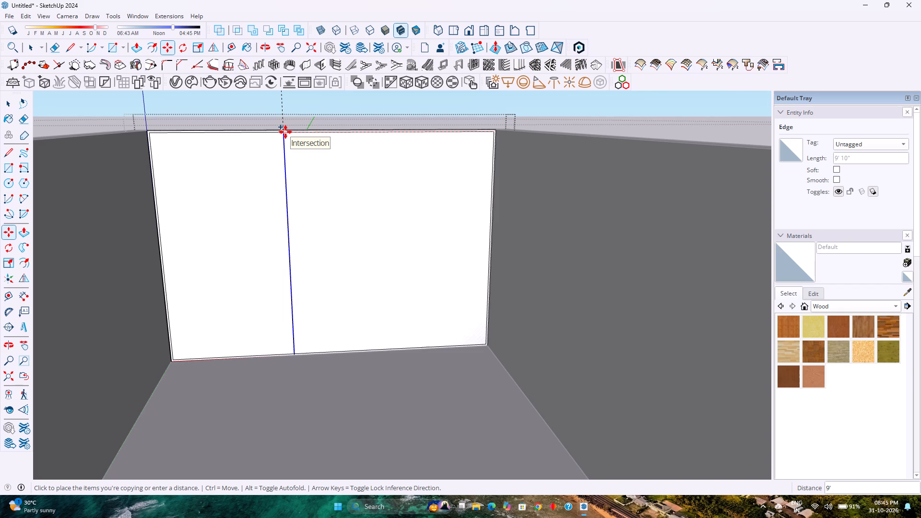
click(285, 132)
Copy the new vertical divider edge 1" to the right along the red axis.
scroll(285, 133, up, 8)
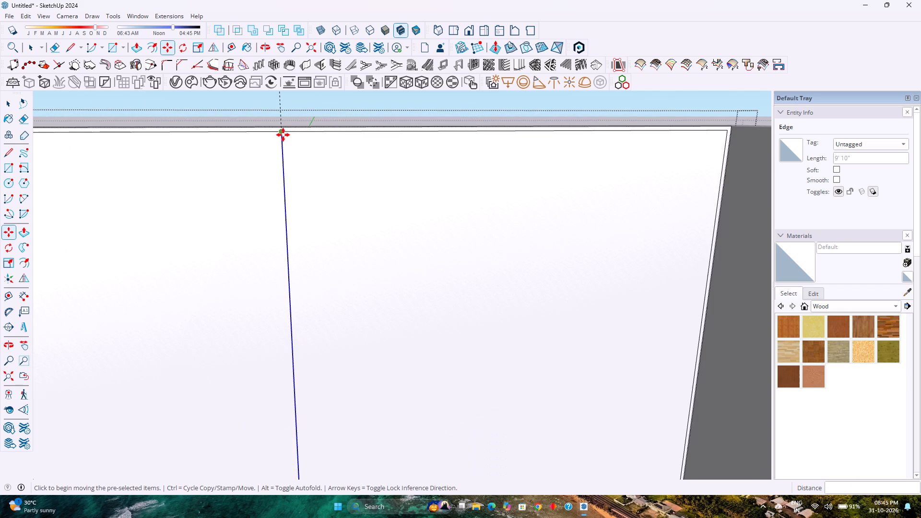
click(283, 134)
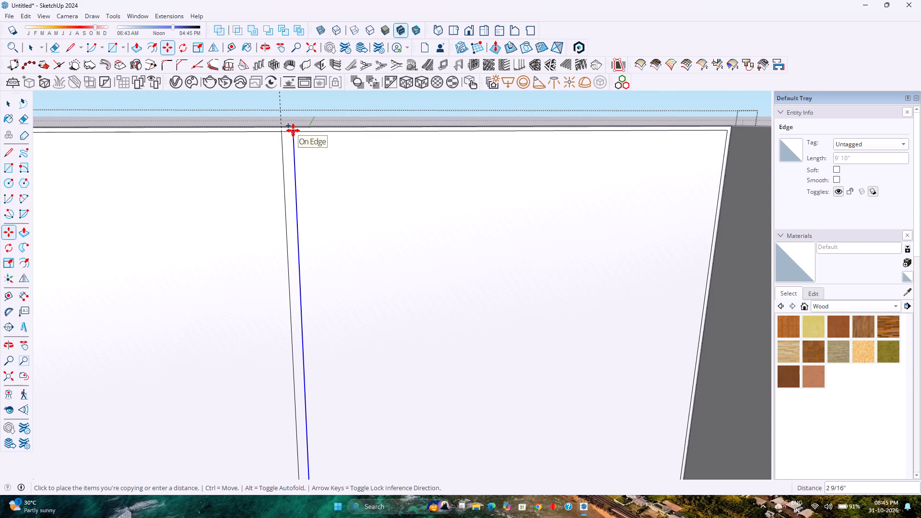
key(Right)
key(1)
key(Return)
Erase the short border segments between the two divider edges at the top and bottom so the divider joins the frame.
key(e)
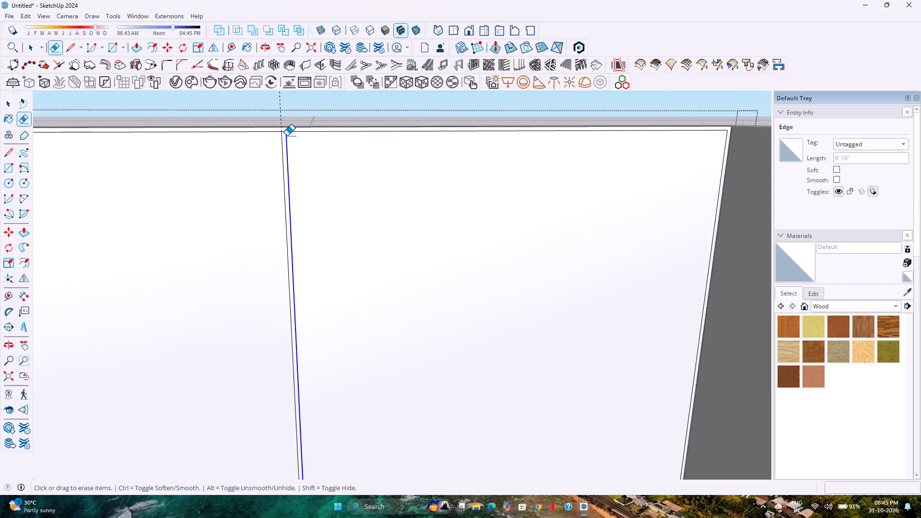
scroll(292, 137, up, 12)
click(267, 126)
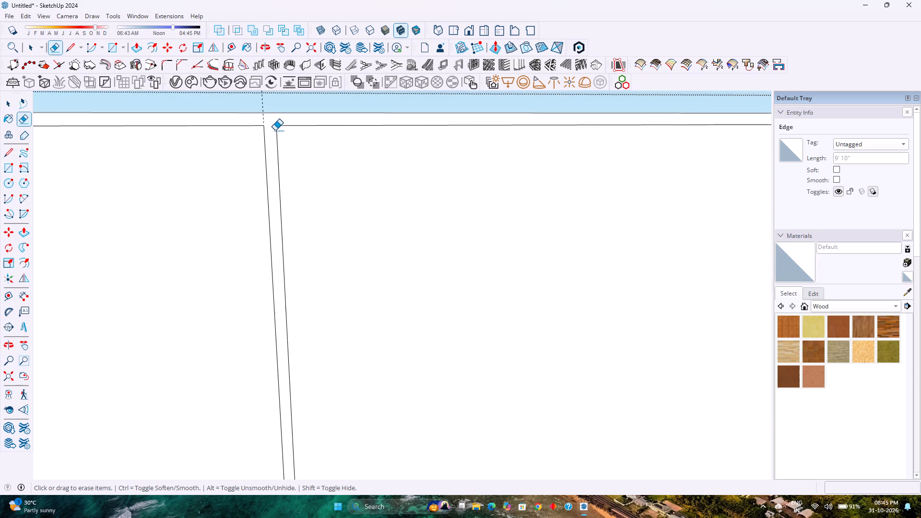
scroll(278, 135, down, 20)
scroll(278, 135, down, 1)
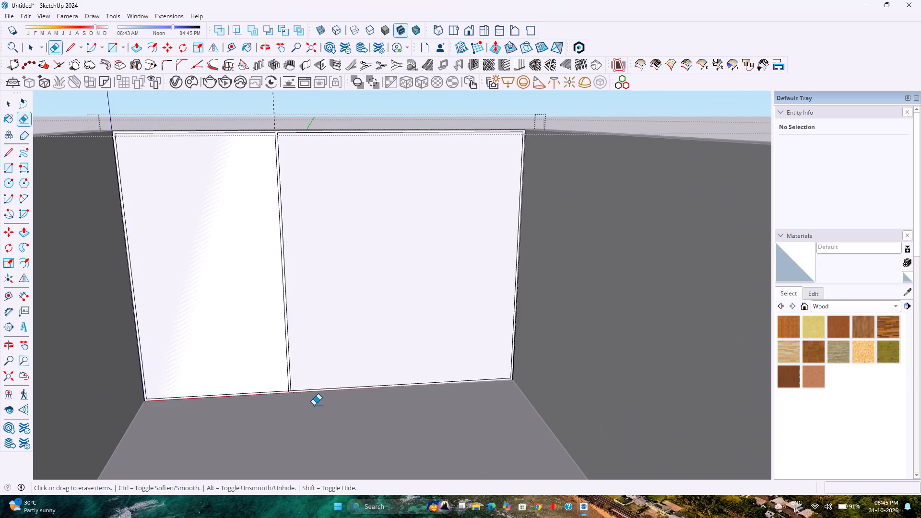
scroll(314, 405, up, 20)
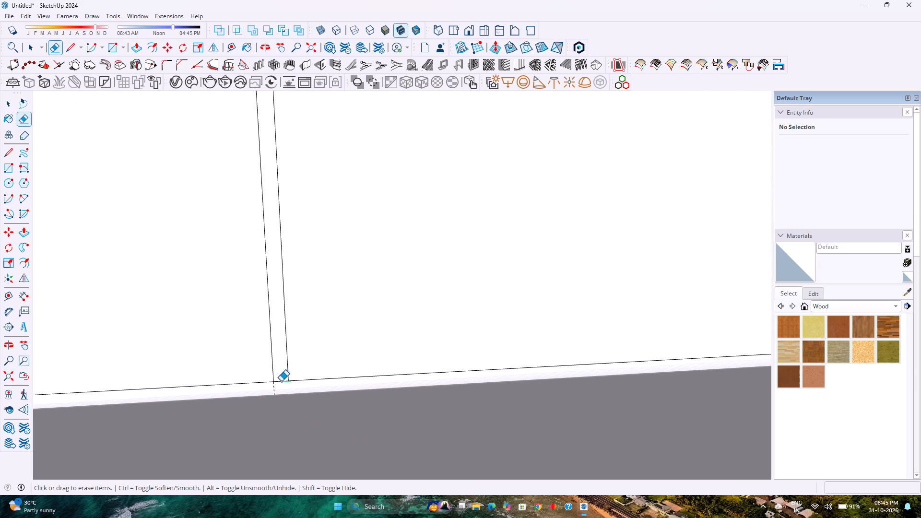
click(282, 381)
scroll(282, 381, down, 20)
scroll(282, 381, down, 8)
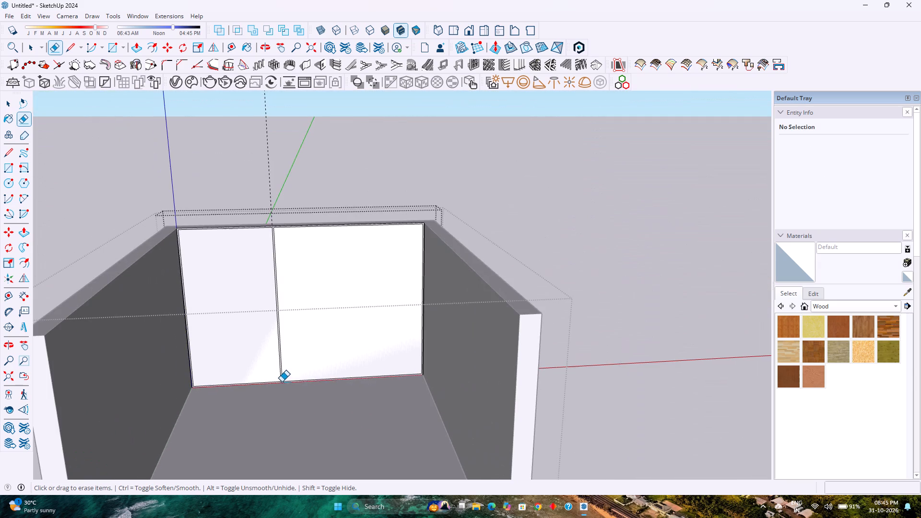
scroll(360, 236, up, 4)
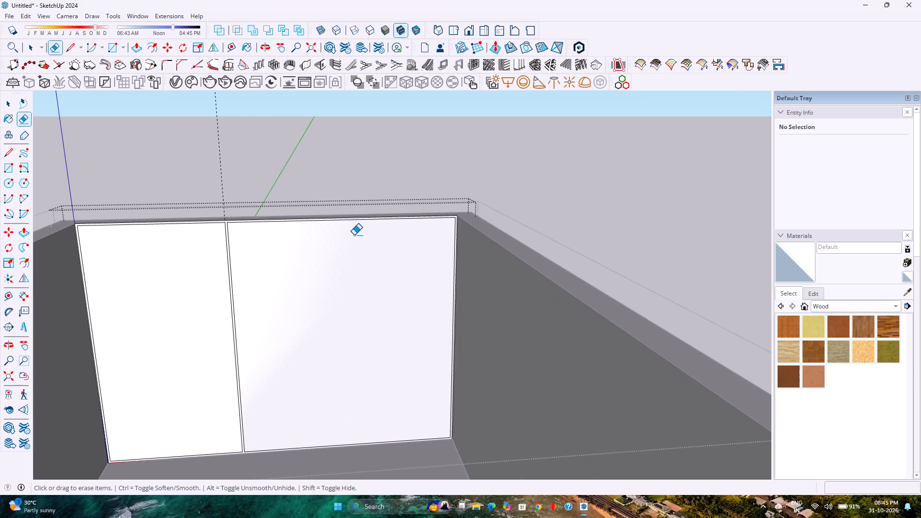
key(space)
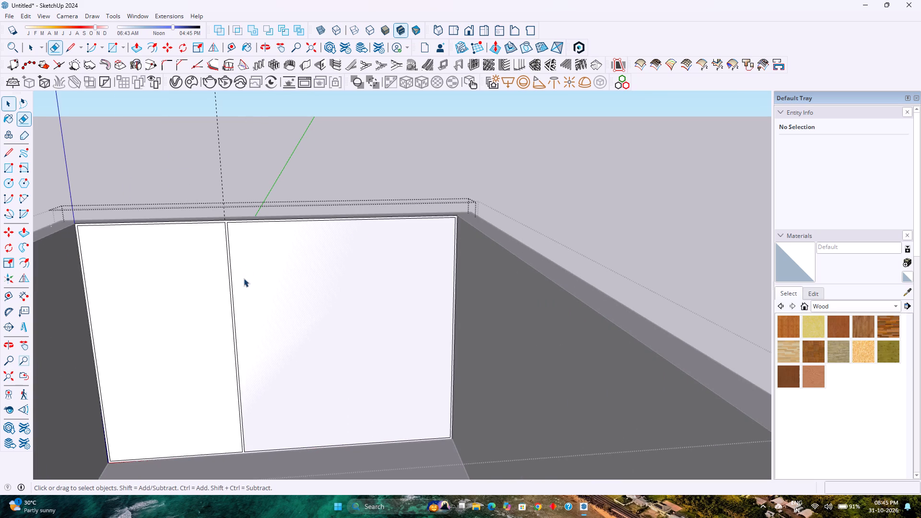
scroll(295, 305, down, 2)
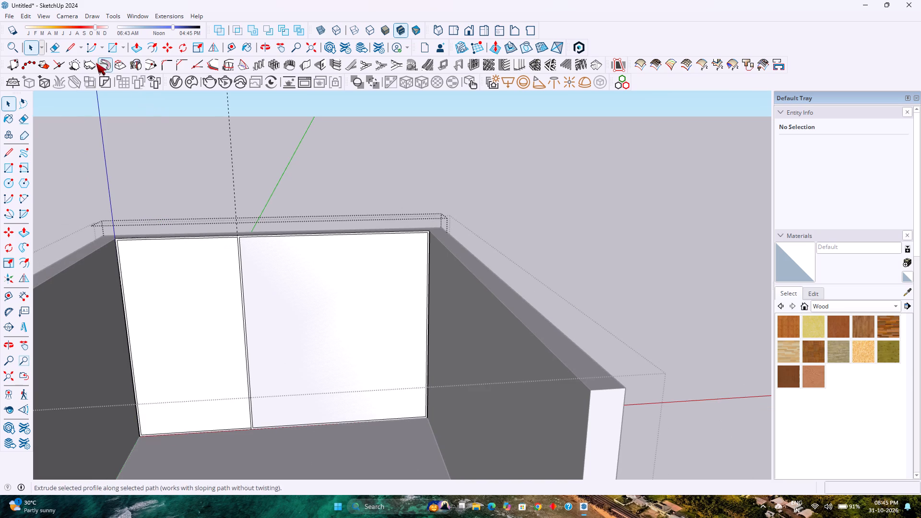
Draw a vertical line down the right-hand section of the back panel, from its inner top edge's midpoint to its inner bottom edge.
click(64, 47)
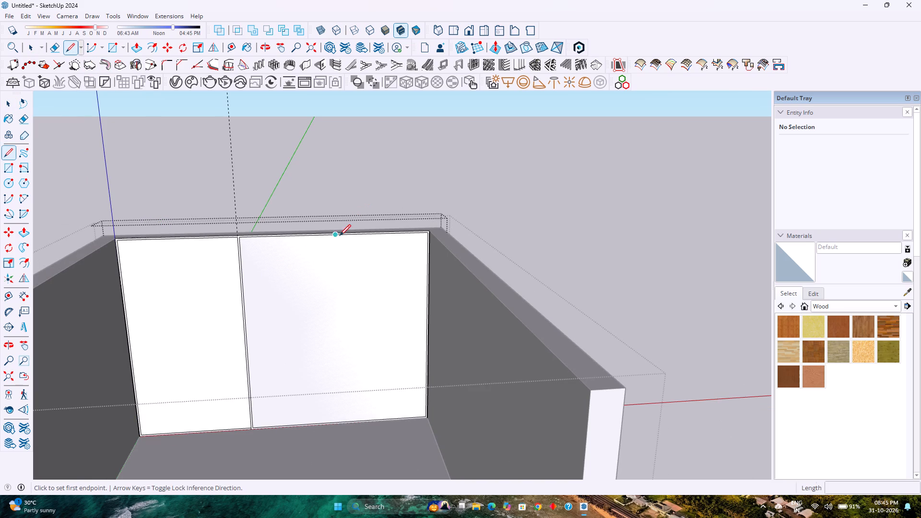
click(337, 236)
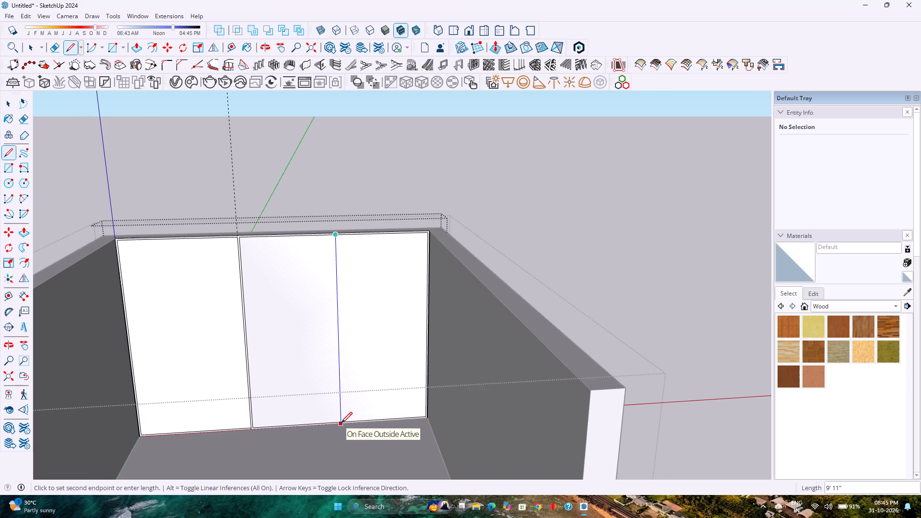
scroll(341, 423, up, 12)
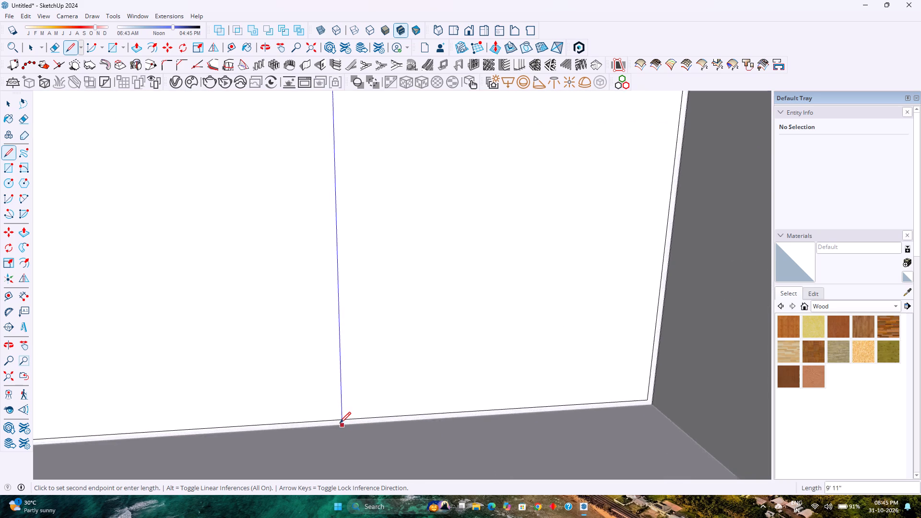
scroll(340, 423, up, 5)
click(342, 418)
scroll(342, 414, down, 6)
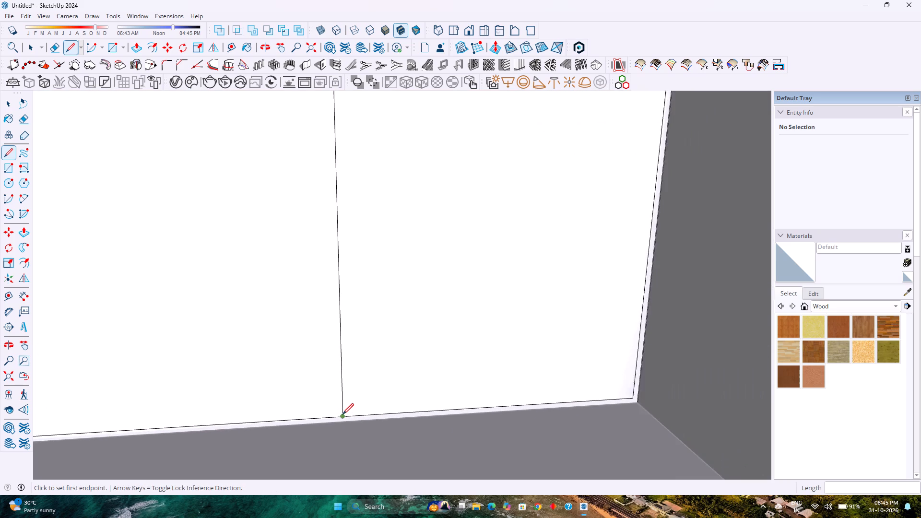
Move the new vertical line 0.5" to the left along the red axis.
key(space)
click(341, 395)
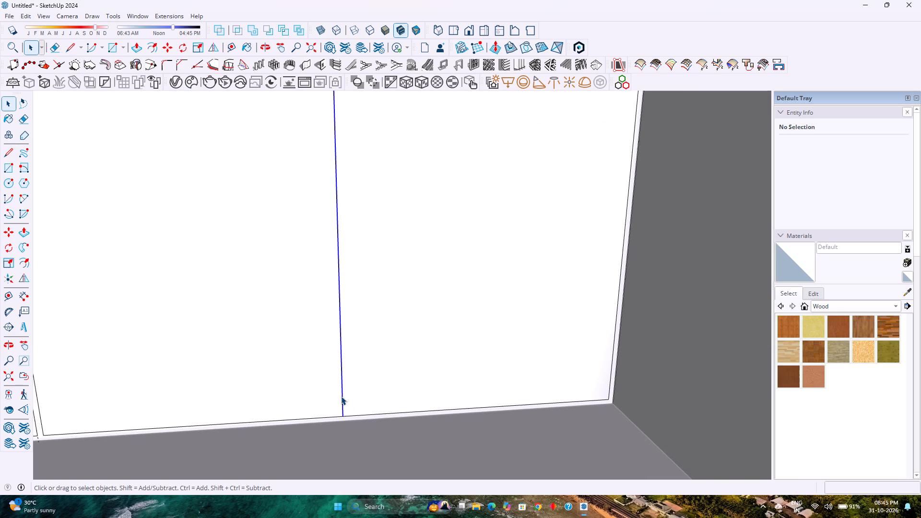
key(m)
click(344, 413)
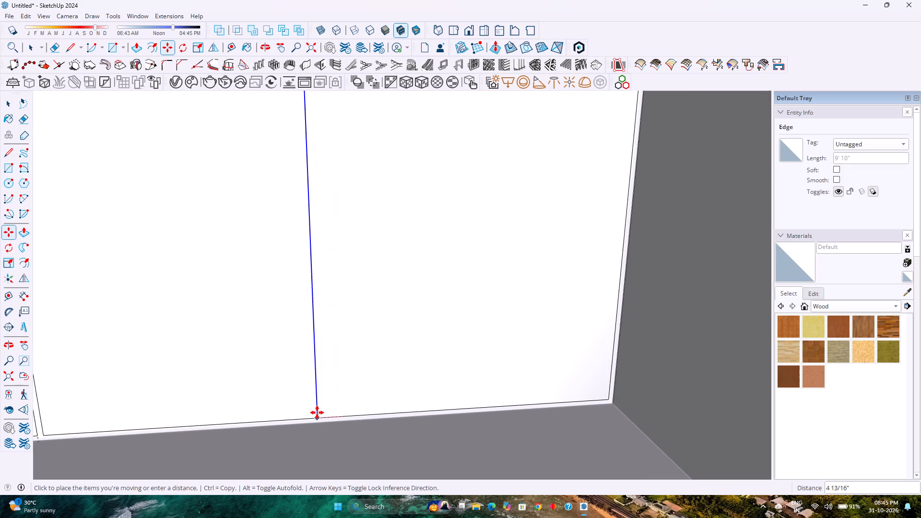
key(Right)
text(0.5)
key(Return)
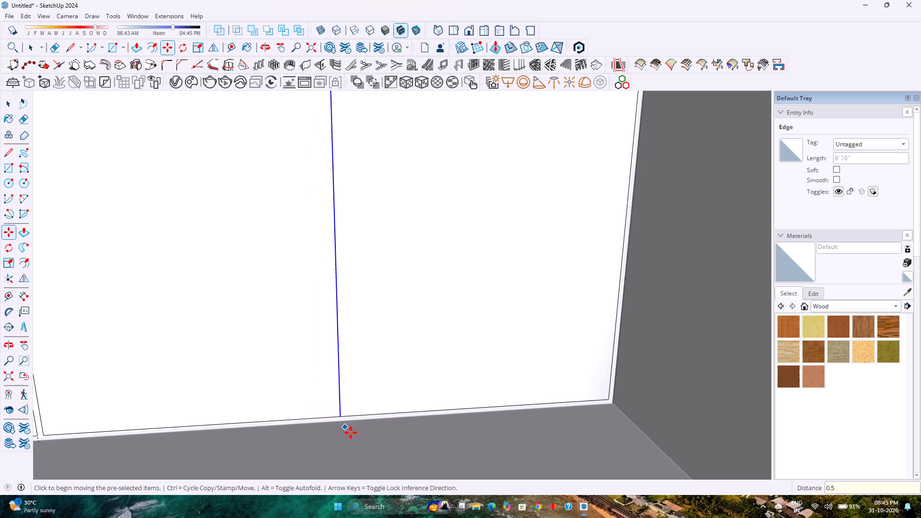
Copy the shifted vertical line 1" to the right along the red axis to form the second divider.
click(341, 416)
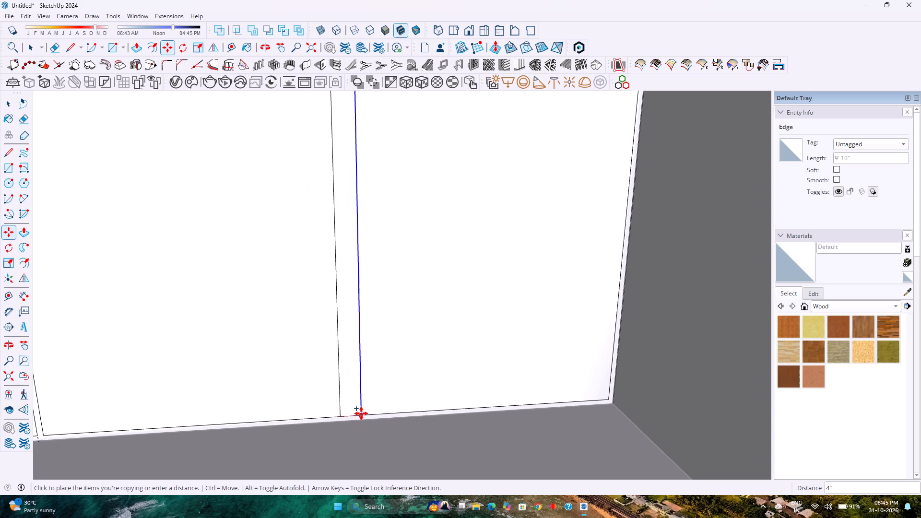
key(Right)
key(1)
key(Return)
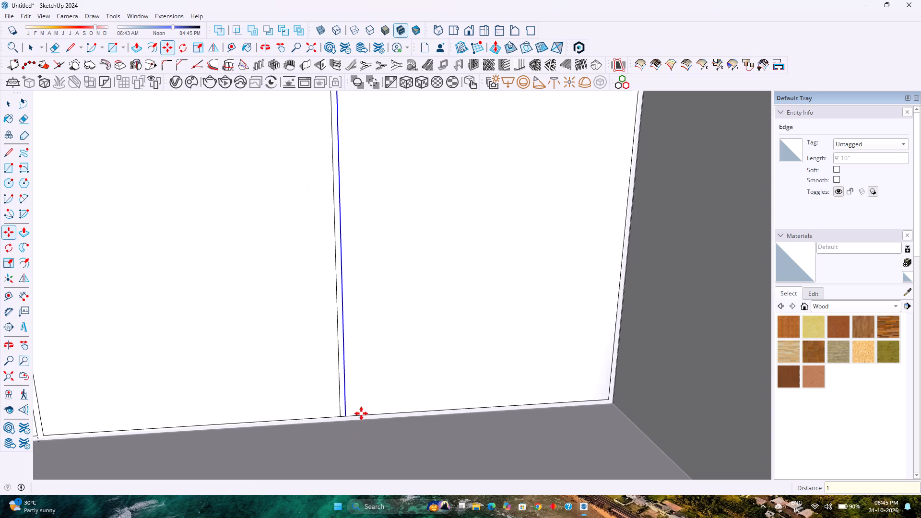
Erase the short border segments between the second divider's edges at the bottom and top so it joins the frame.
key(e)
scroll(323, 431, up, 9)
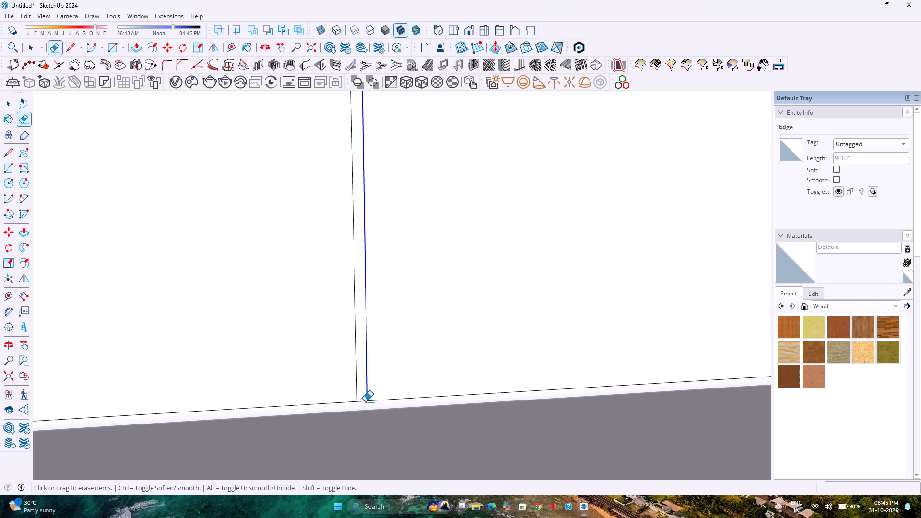
click(363, 401)
scroll(363, 401, down, 13)
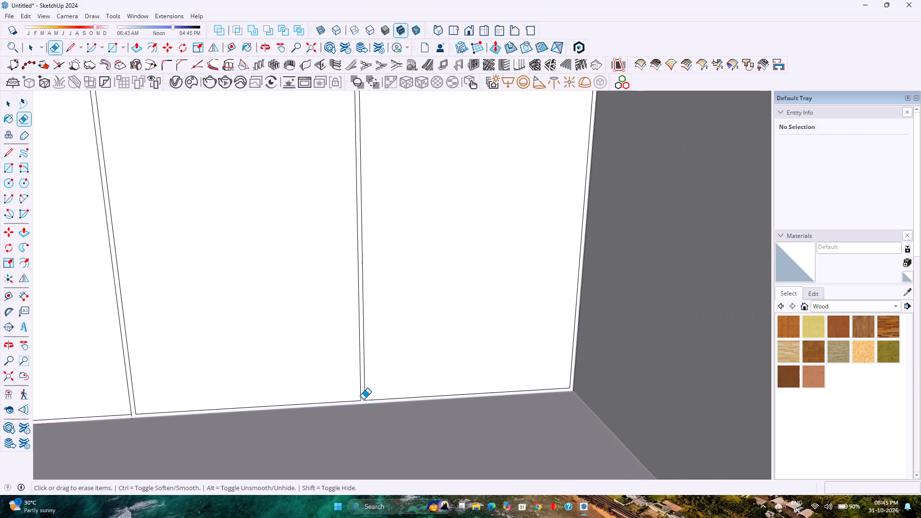
scroll(363, 400, down, 10)
scroll(359, 214, up, 9)
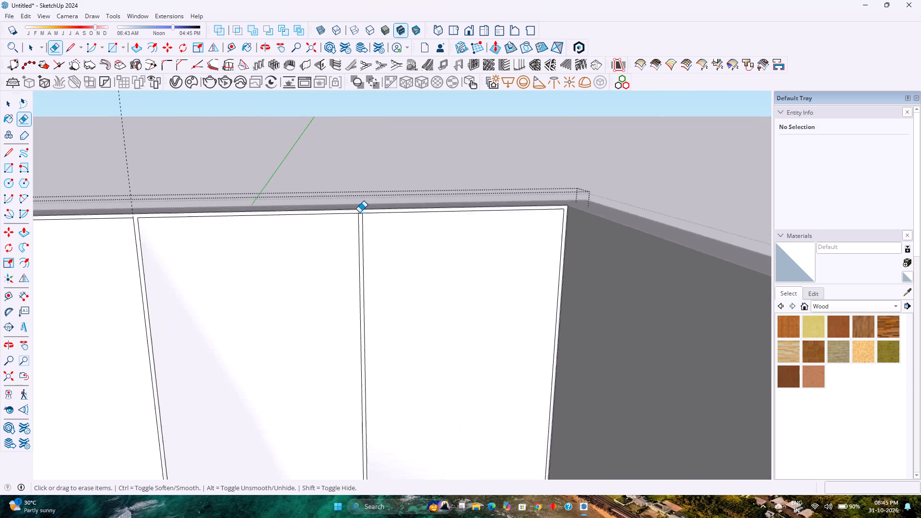
scroll(359, 212, up, 6)
click(361, 214)
scroll(361, 224, down, 11)
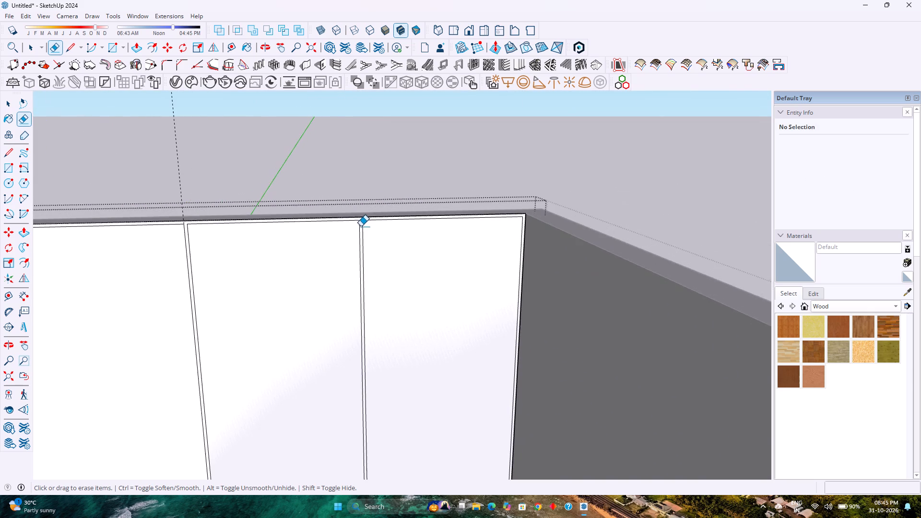
scroll(361, 255, down, 5)
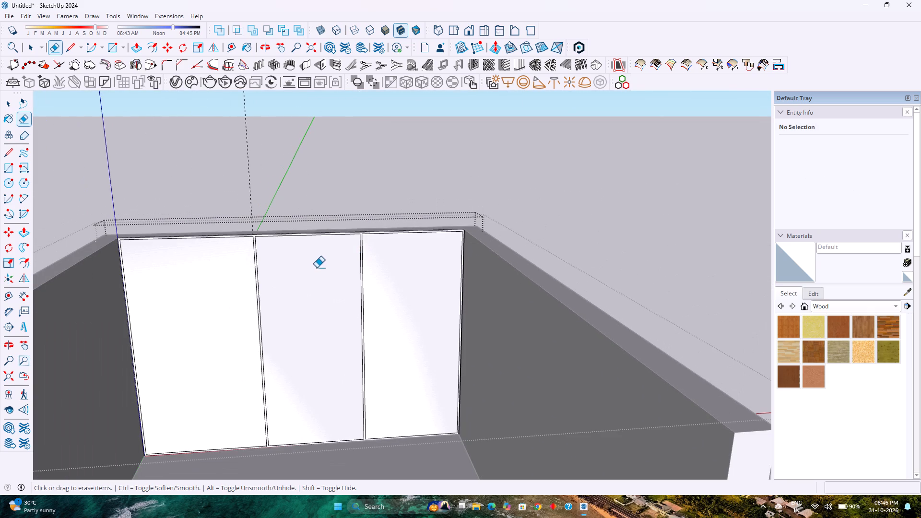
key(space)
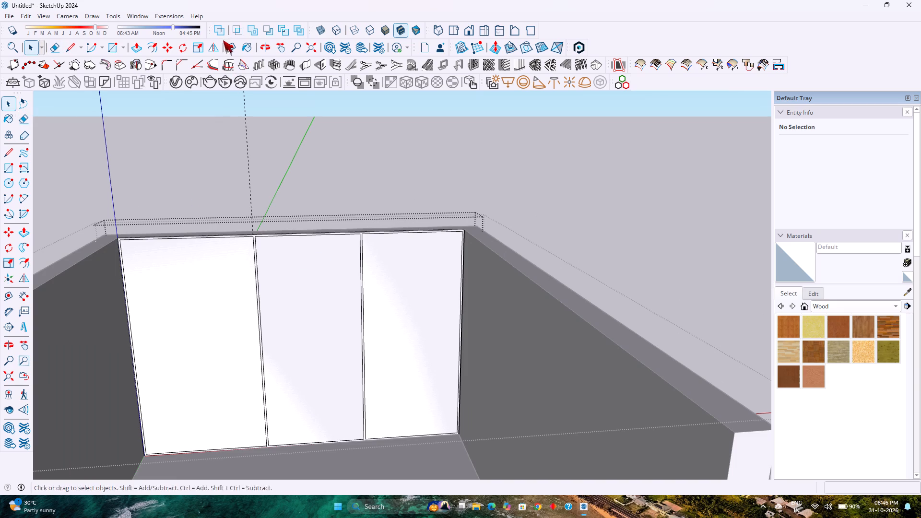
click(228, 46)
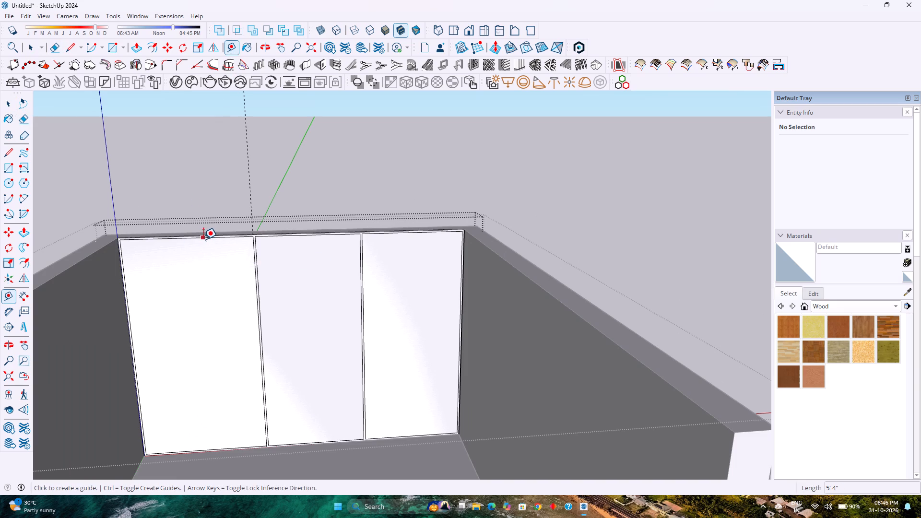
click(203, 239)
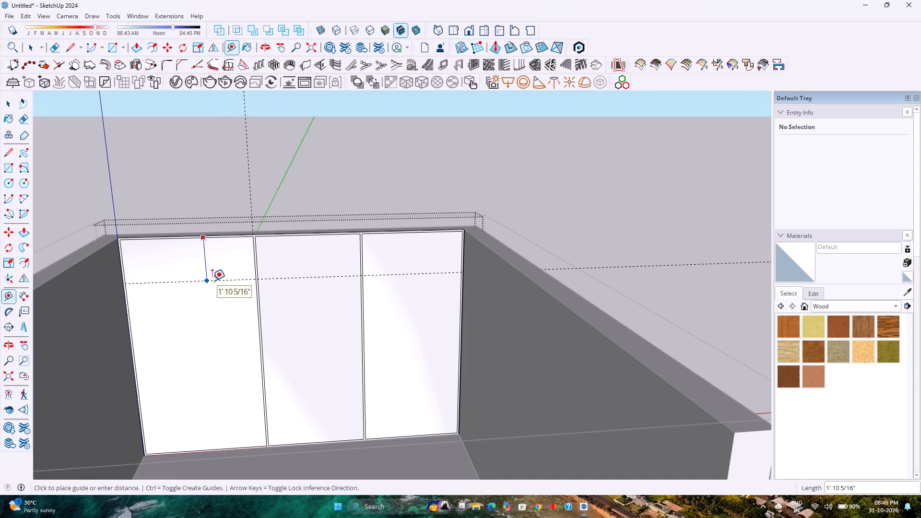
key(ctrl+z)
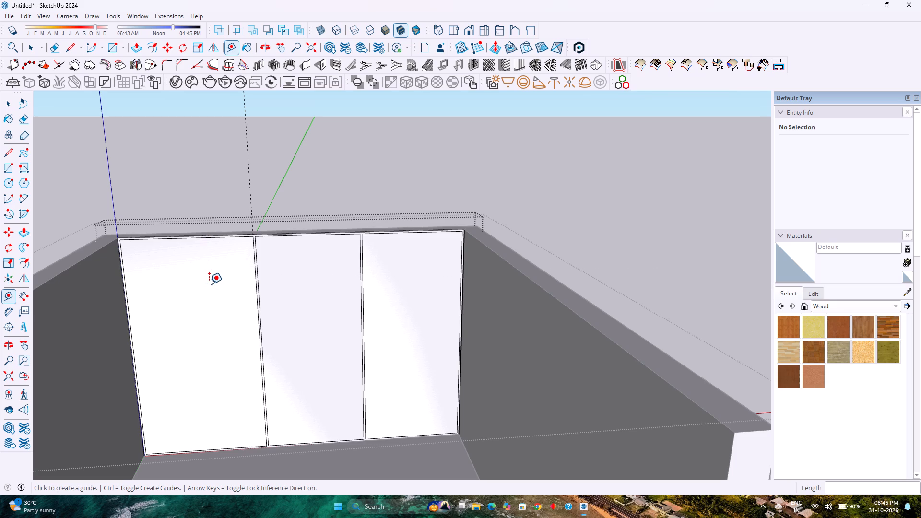
Close the panel group to leave its editing mode.
key(space)
key(Escape)
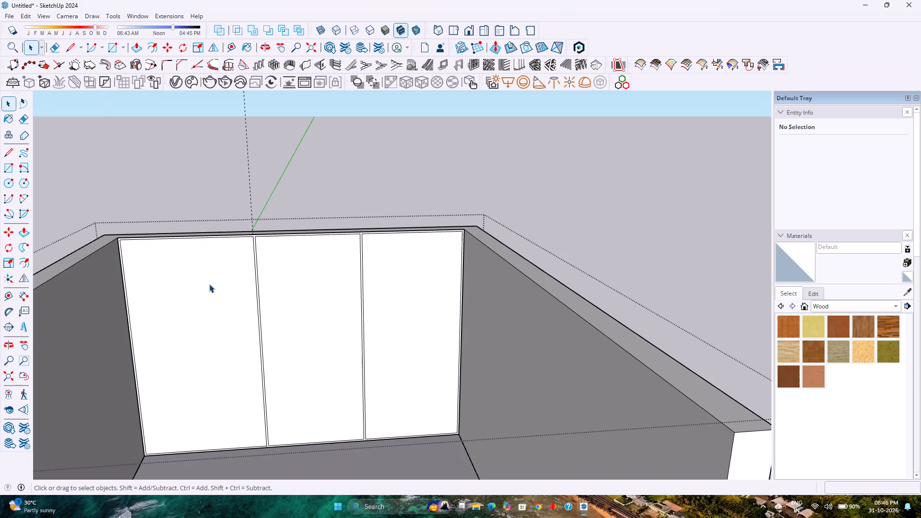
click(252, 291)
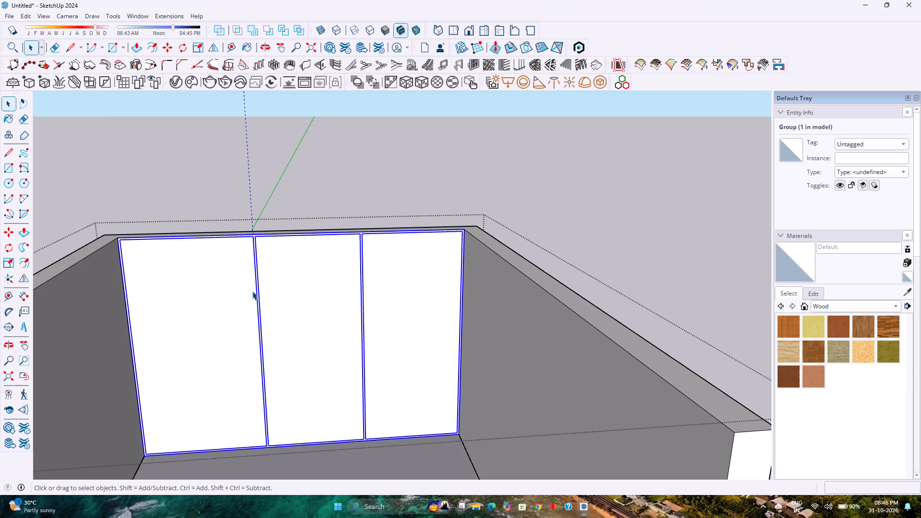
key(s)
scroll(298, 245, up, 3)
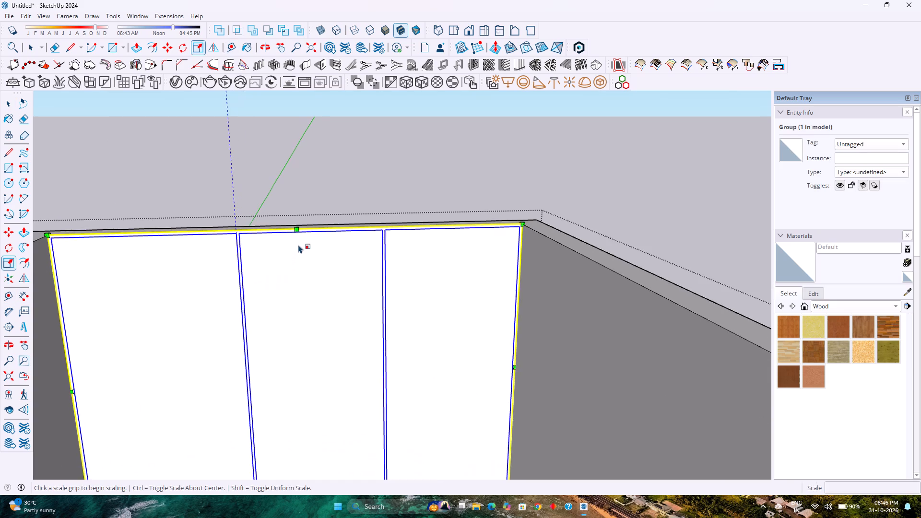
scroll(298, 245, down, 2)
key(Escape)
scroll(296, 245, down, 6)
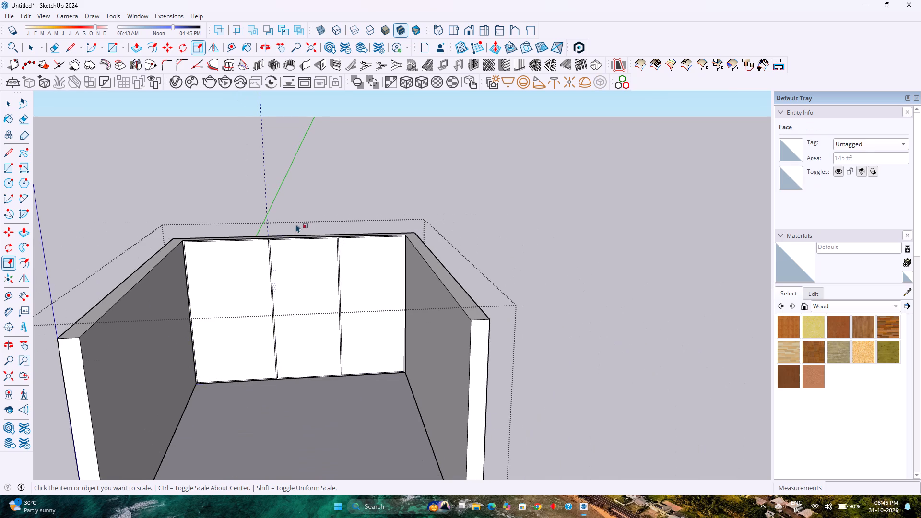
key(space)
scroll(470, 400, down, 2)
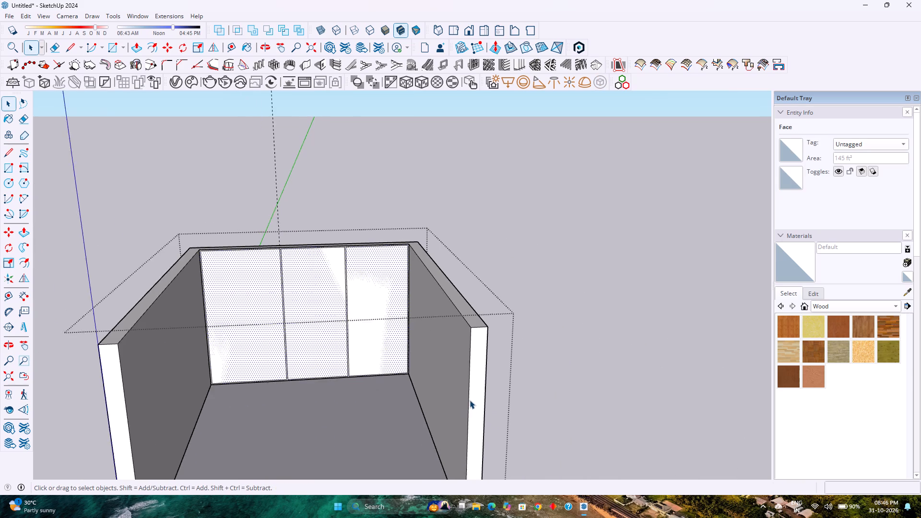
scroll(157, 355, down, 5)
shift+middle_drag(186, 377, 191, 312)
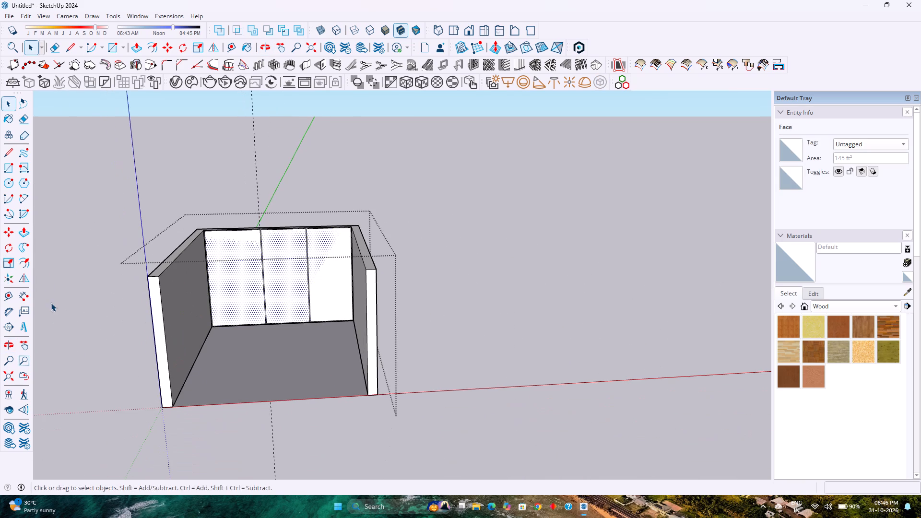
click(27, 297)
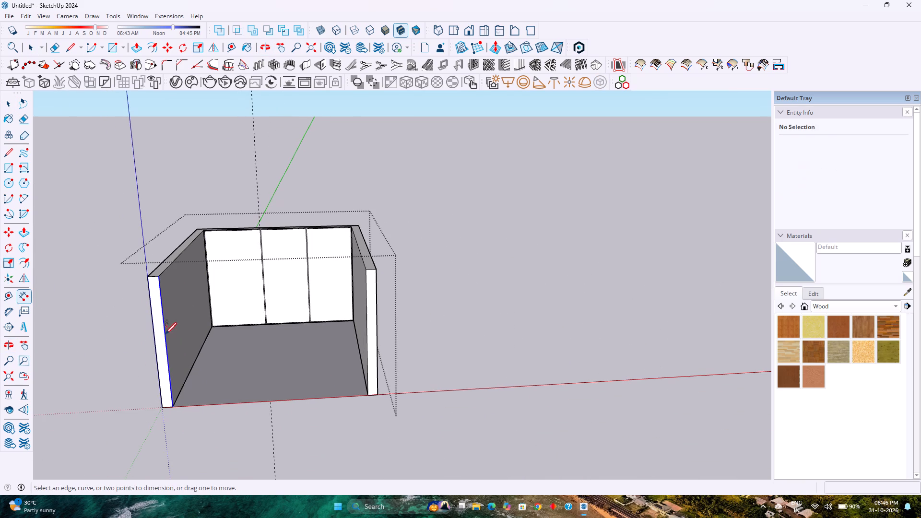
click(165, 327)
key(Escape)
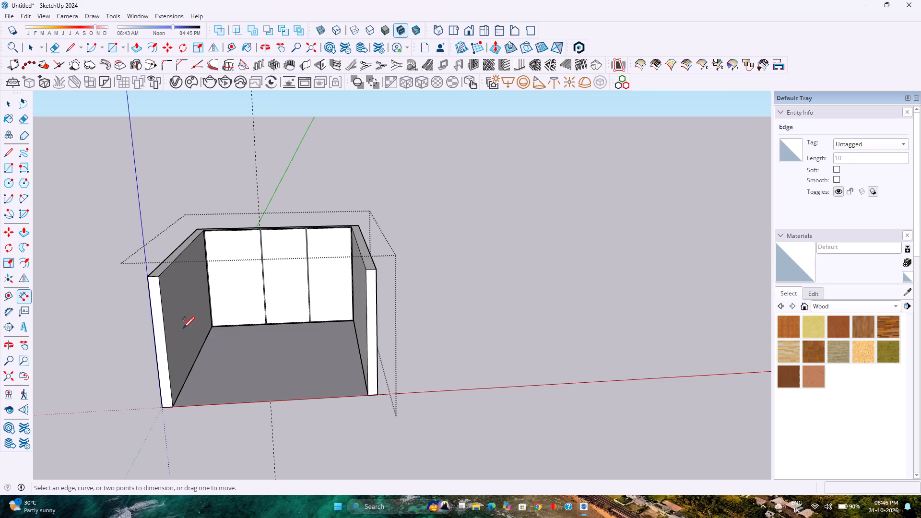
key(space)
Place a horizontal guide across the back wall 1' below the panel's top edge.
scroll(254, 272, up, 5)
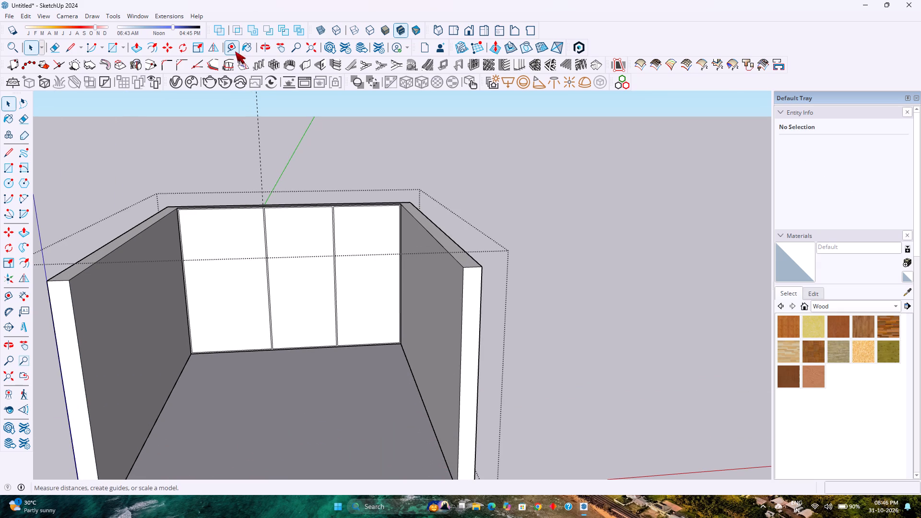
click(235, 51)
scroll(194, 219, up, 9)
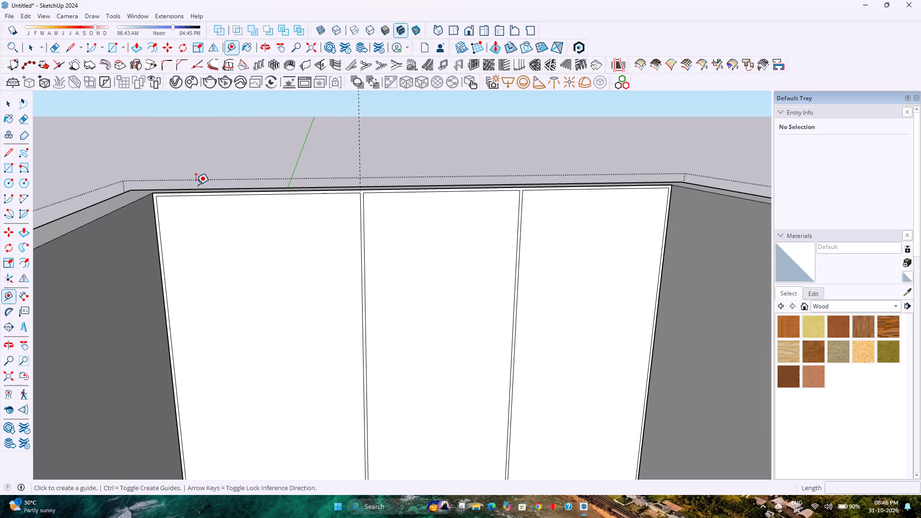
click(197, 194)
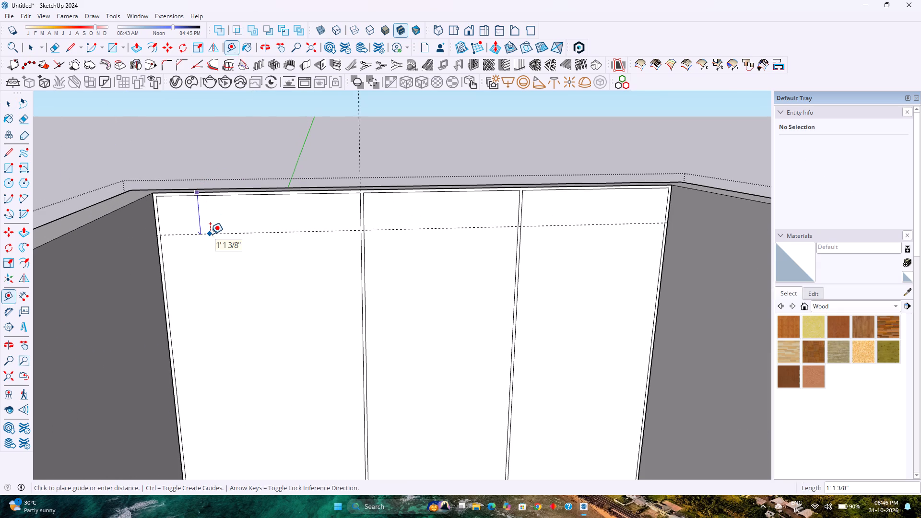
text(1')
key(6)
key(shift+quotedbl)
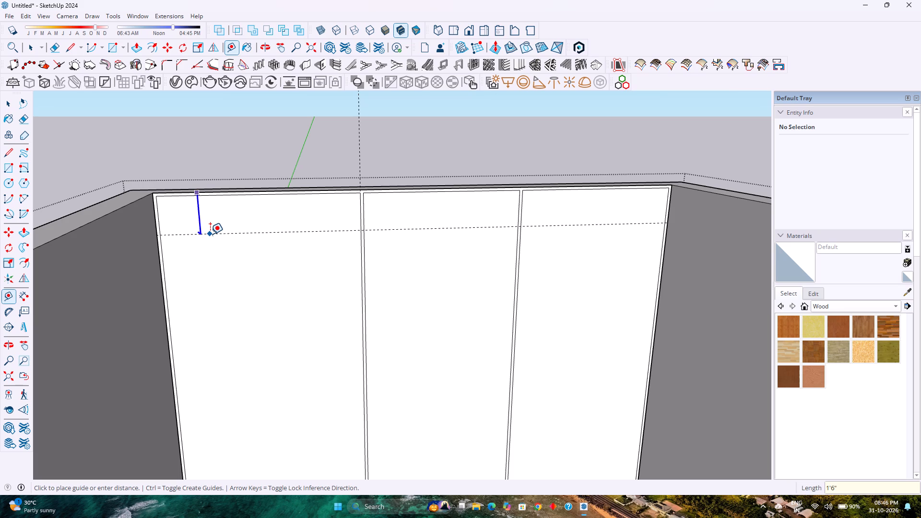
key(Return)
text(1')
key(Return)
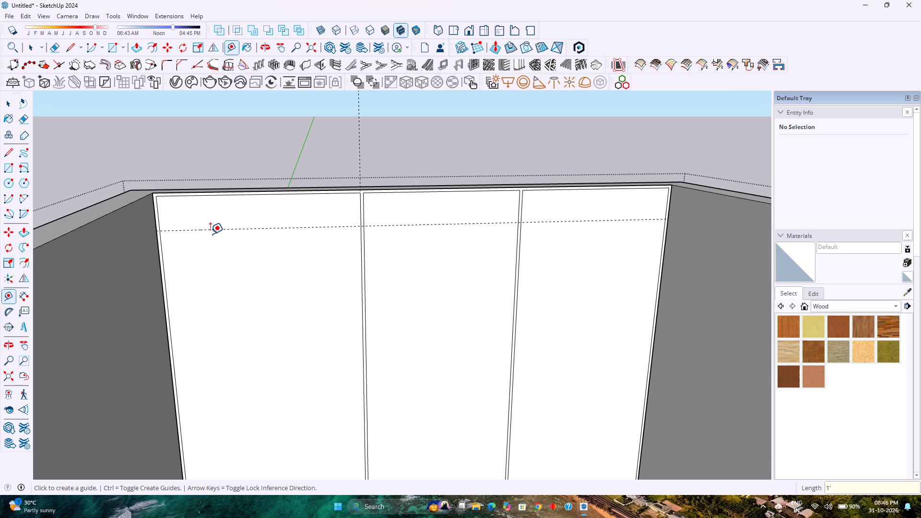
Scale the panel group down vertically so that its top edge meets the horizontal guide.
key(space)
click(253, 217)
key(s)
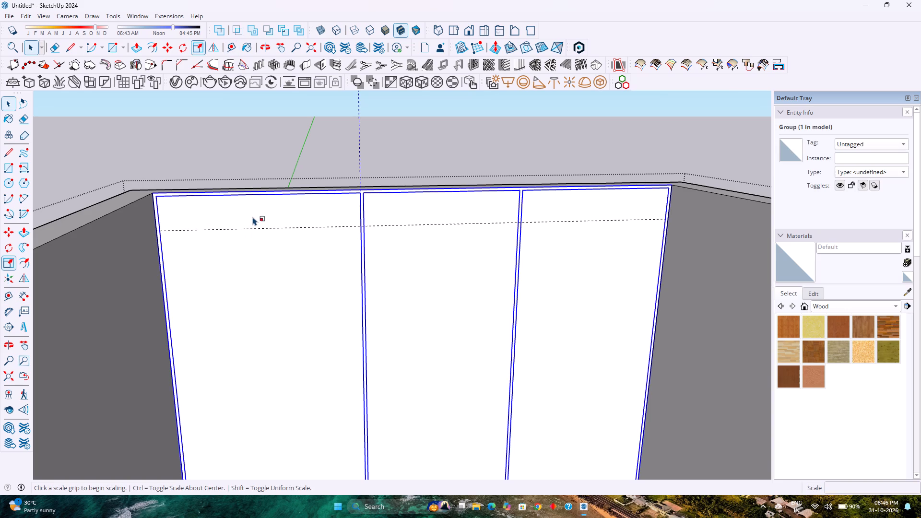
click(431, 191)
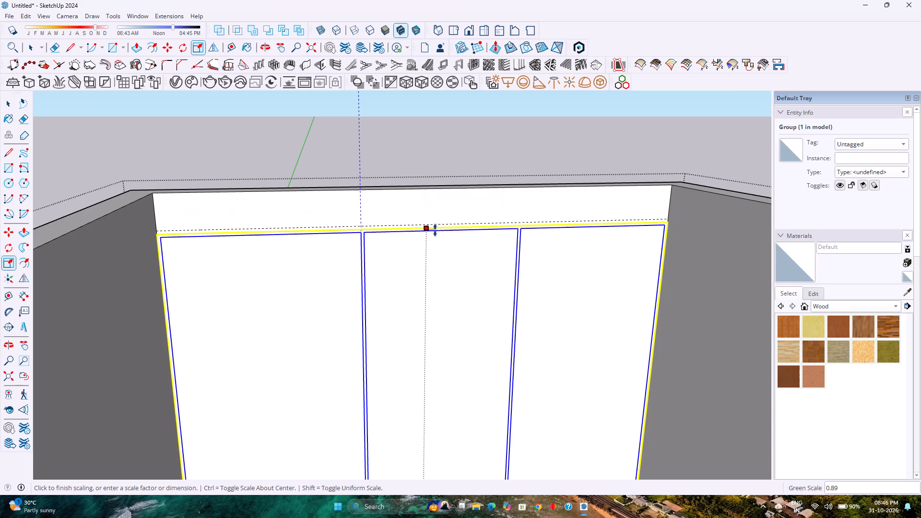
click(437, 227)
key(space)
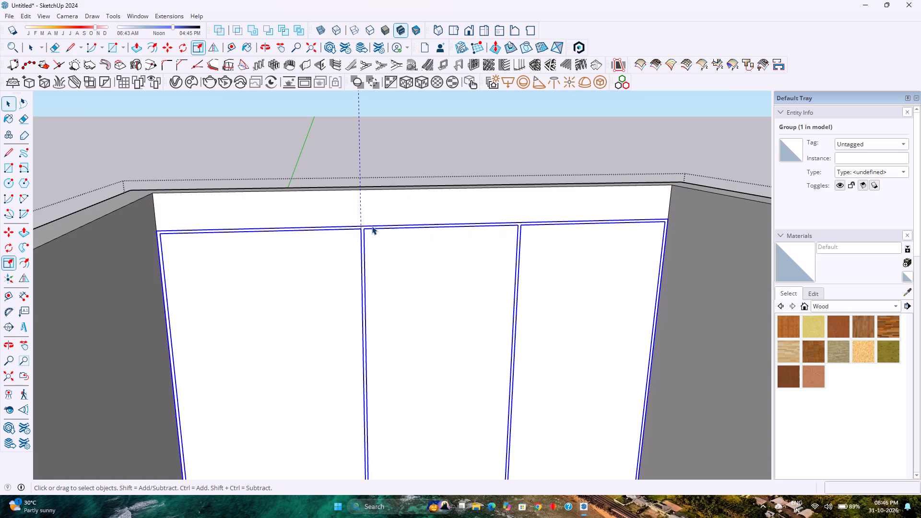
Open the resized panel group for editing.
scroll(371, 226, down, 5)
double_click(393, 273)
scroll(379, 303, up, 4)
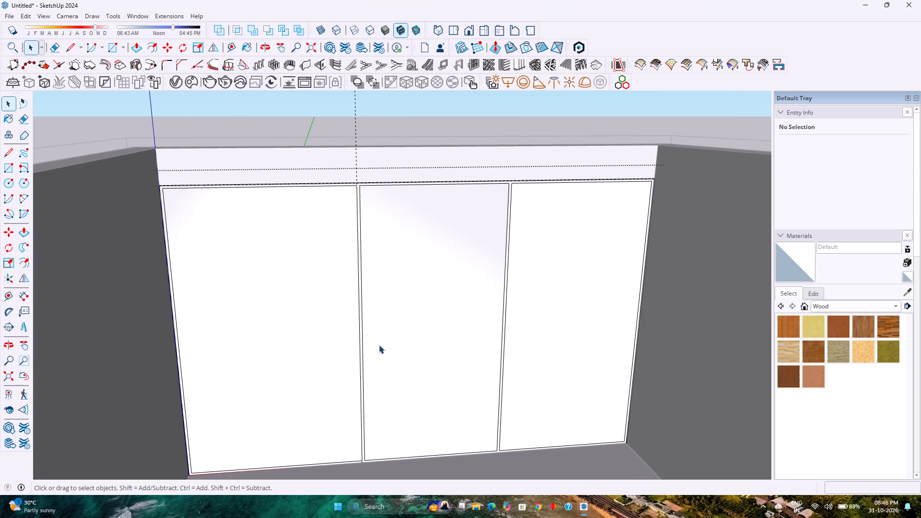
shift+middle_drag(380, 385, 373, 306)
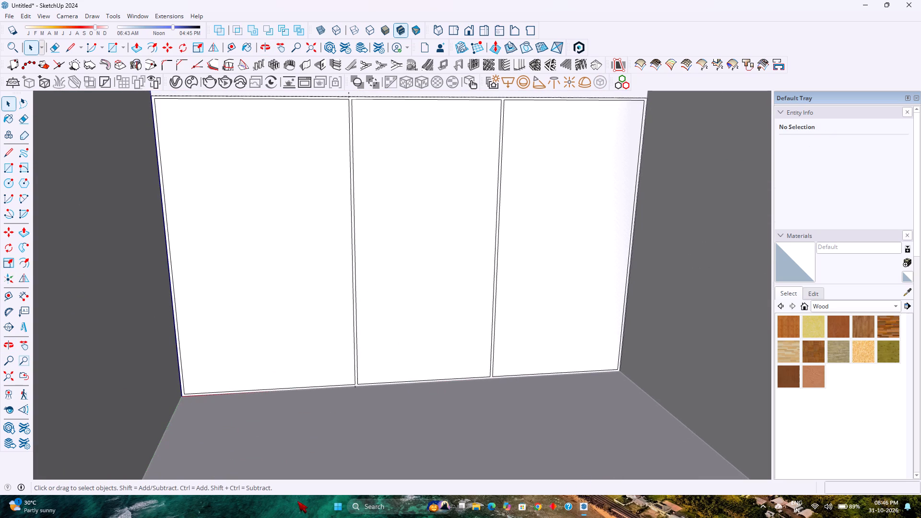
Launch another application from the system's list of installed programs.
click(335, 503)
scroll(375, 345, down, 5)
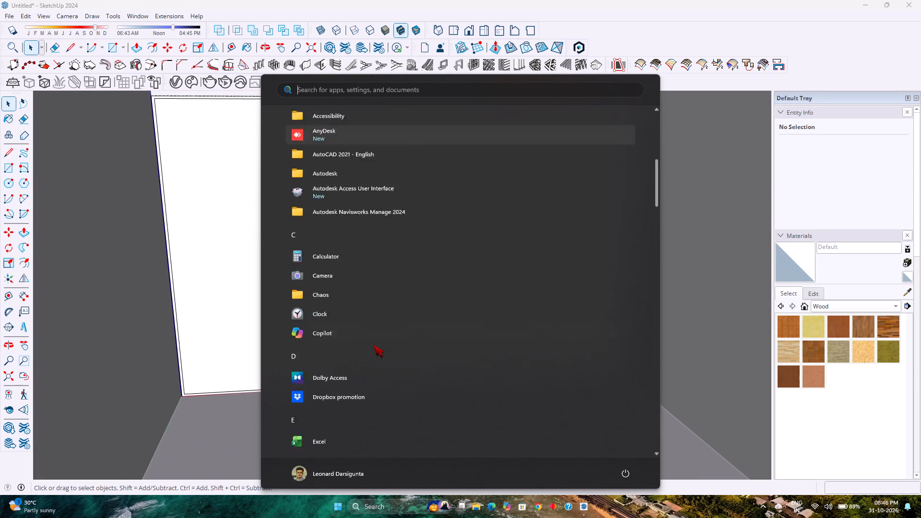
scroll(374, 345, down, 6)
double_click(304, 227)
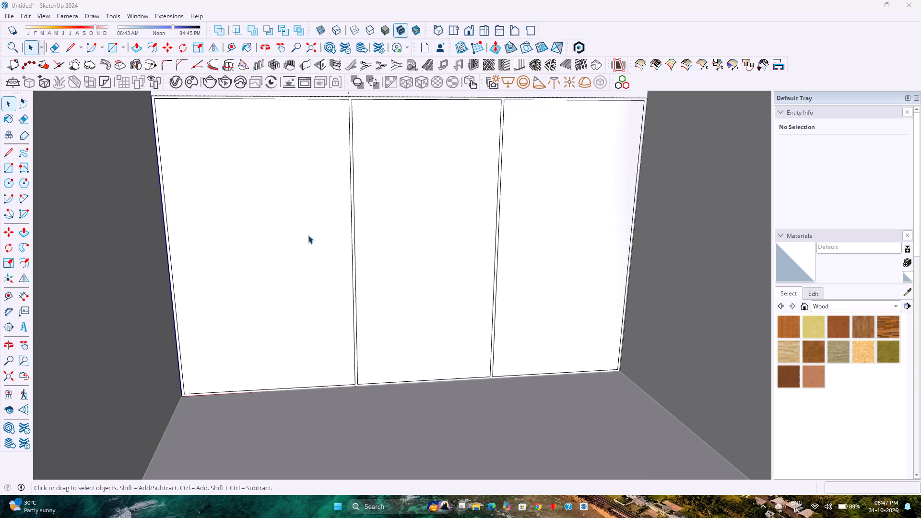
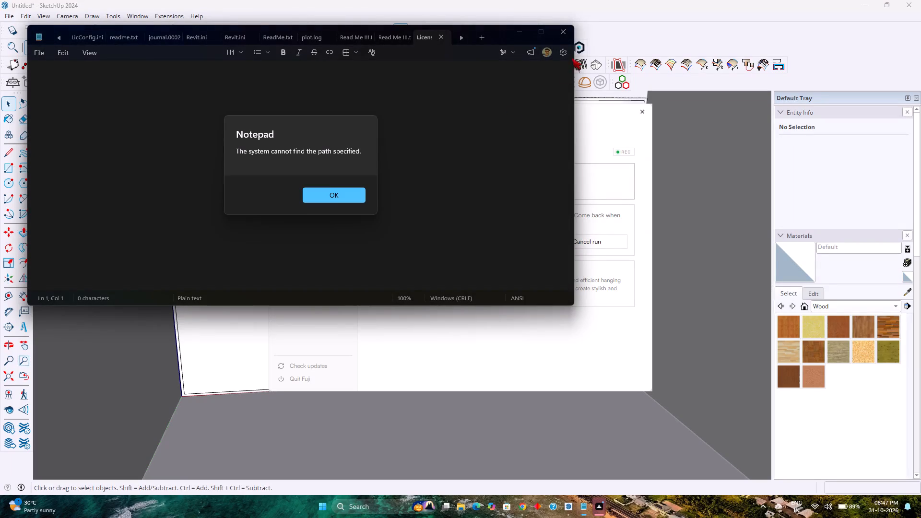
Dismiss the successive missing-path error dialogs in Notepad until an open text file is accessible.
click(322, 196)
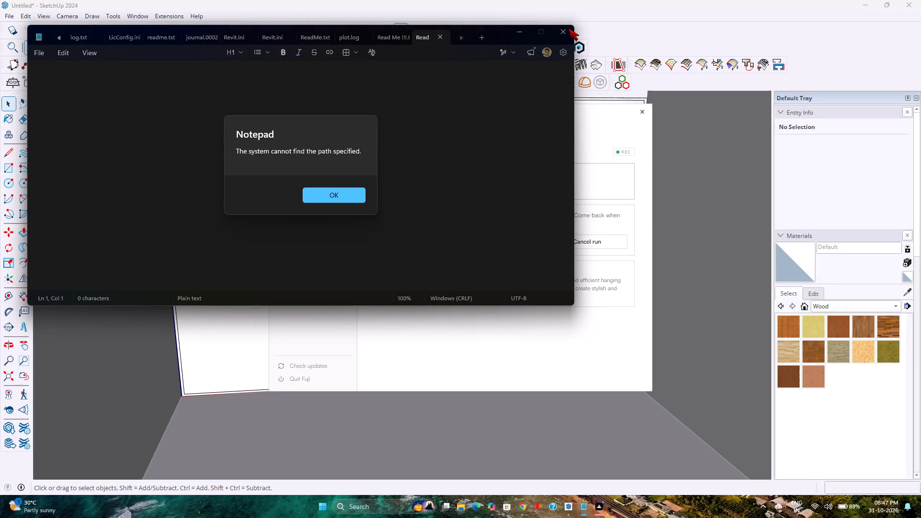
double_click(568, 28)
click(334, 191)
click(334, 194)
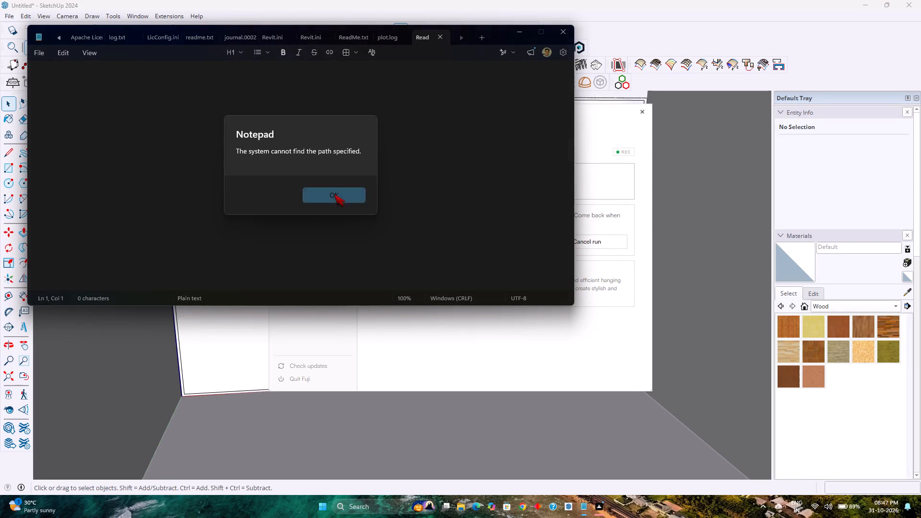
click(334, 194)
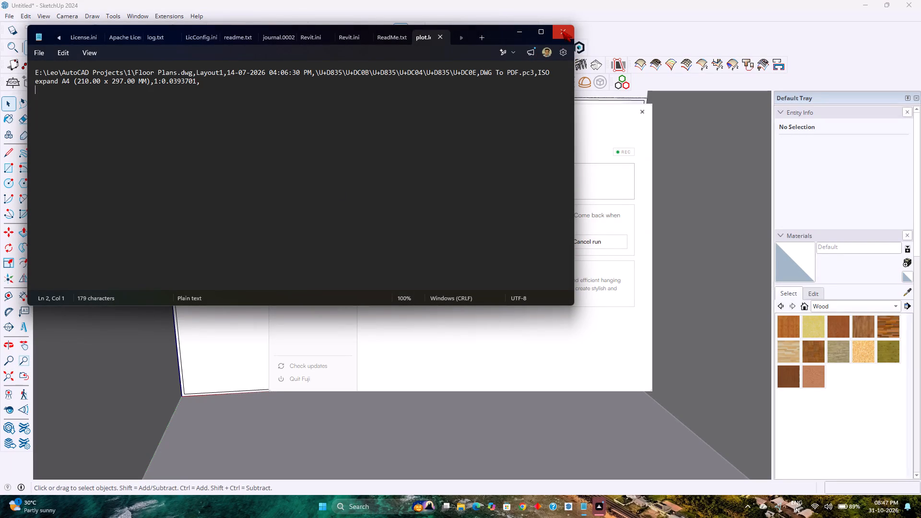
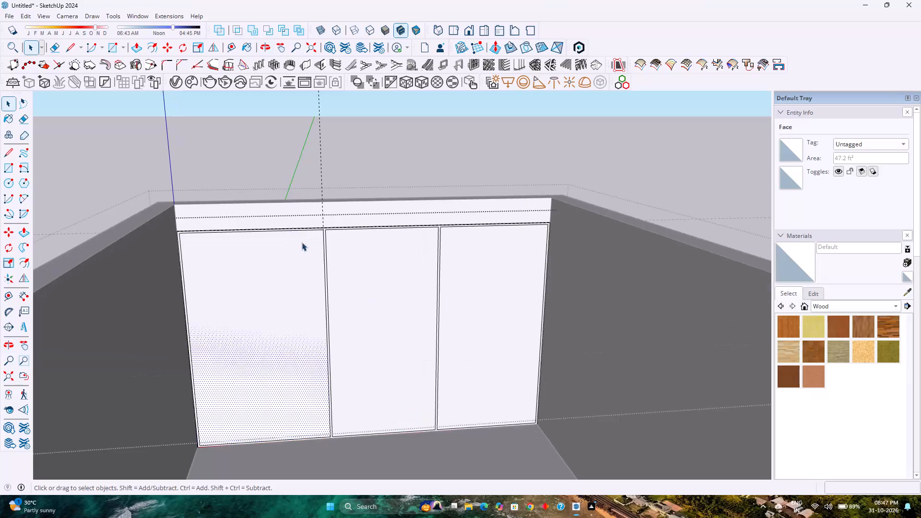
Place a horizontal guide 3' below the top inner edge of the back-wall panel's left section.
scroll(308, 252, down, 2)
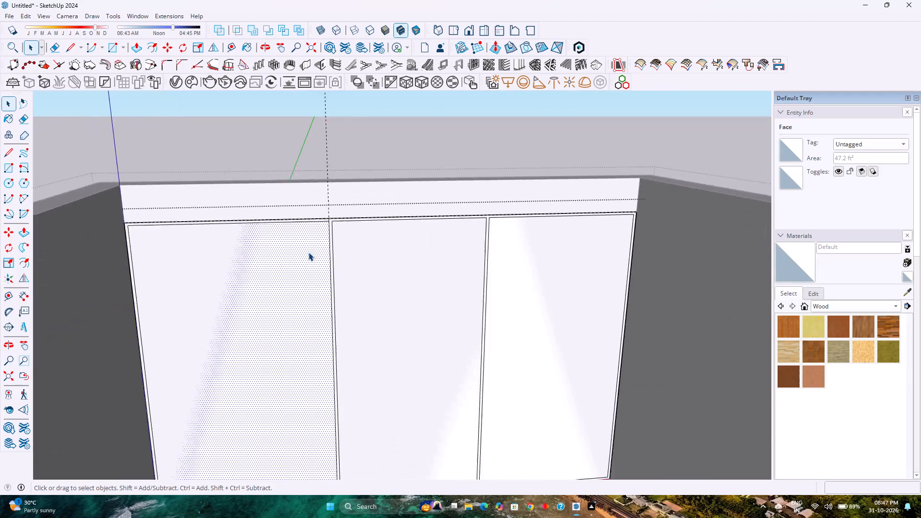
scroll(308, 252, down, 2)
click(228, 43)
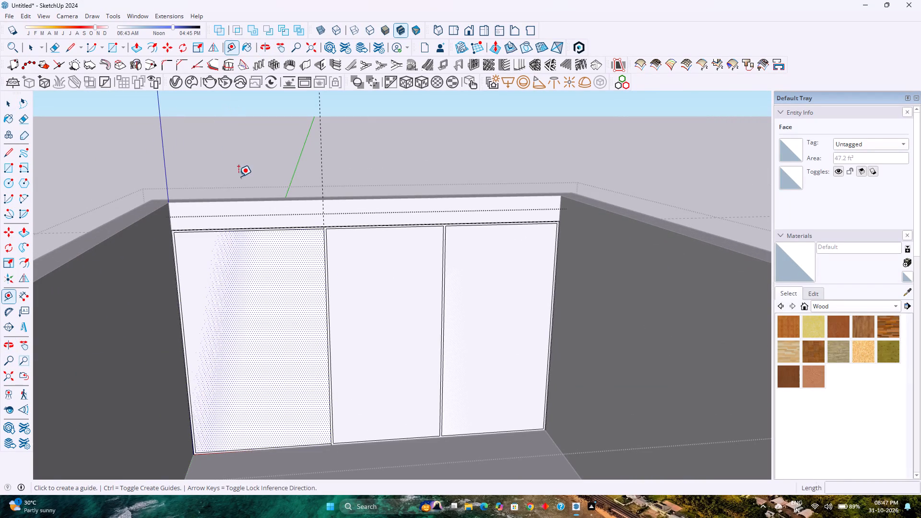
click(253, 230)
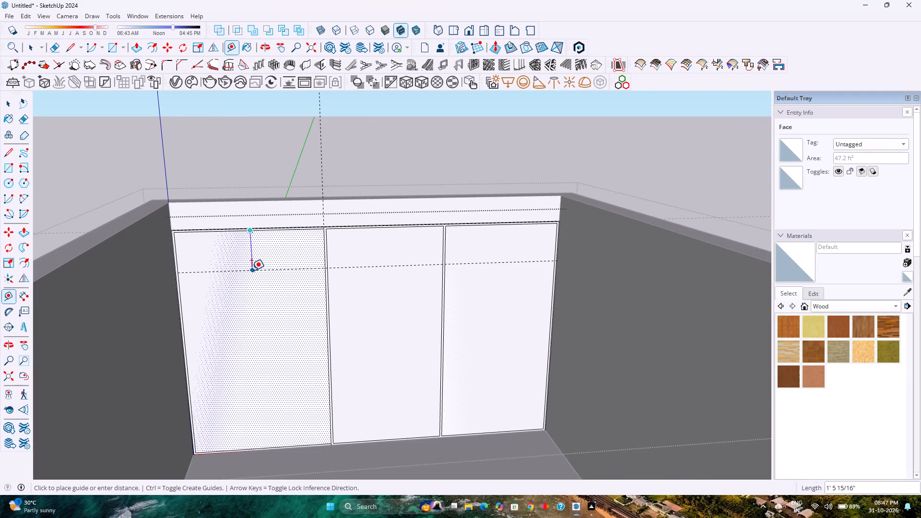
text(2')
key(Return)
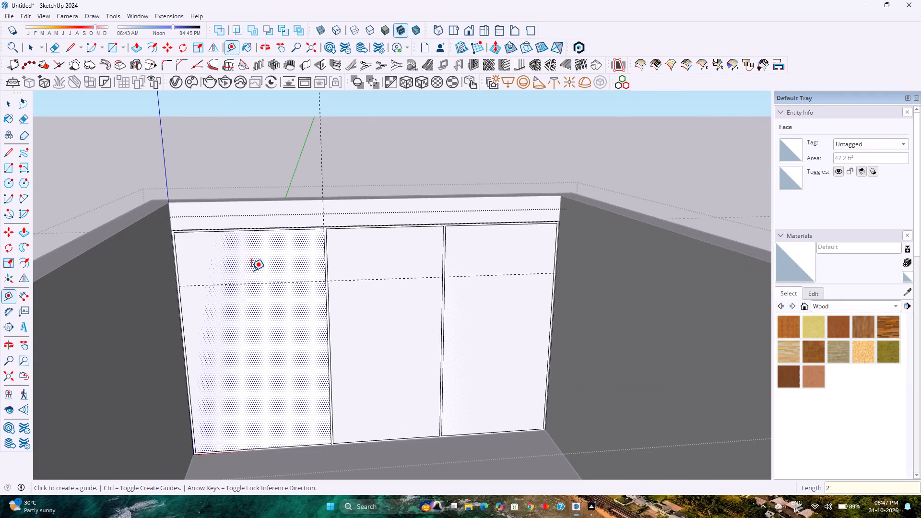
text(3')
key(Return)
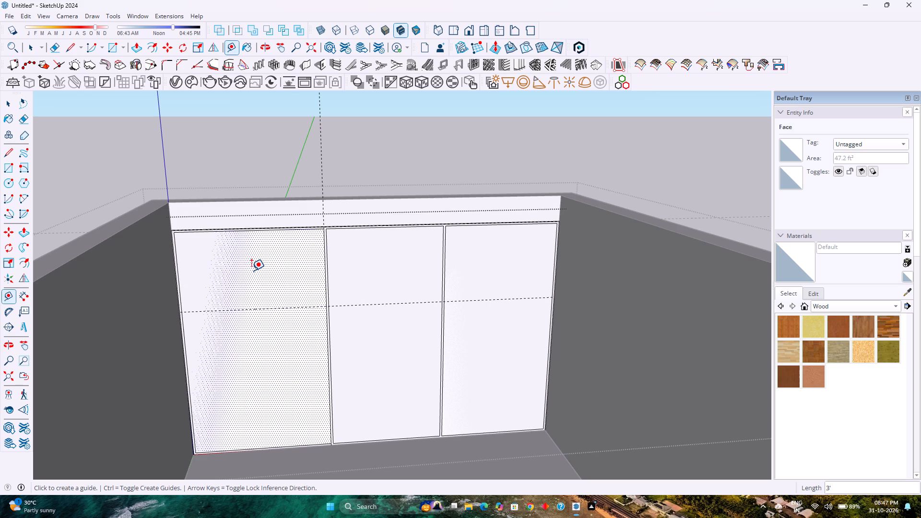
key(space)
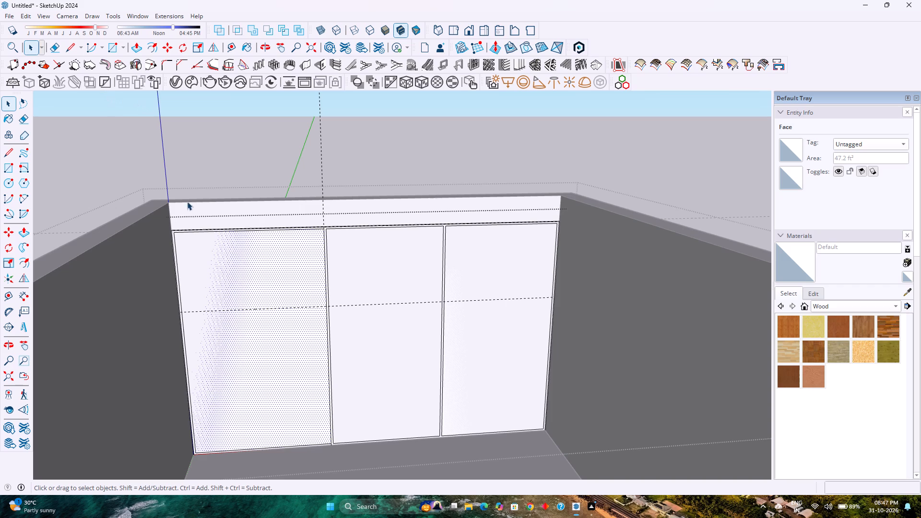
Draw a horizontal line across the left section along the guide, and a 3' vertical line from the top edge's midpoint down to it.
scroll(321, 233, up, 5)
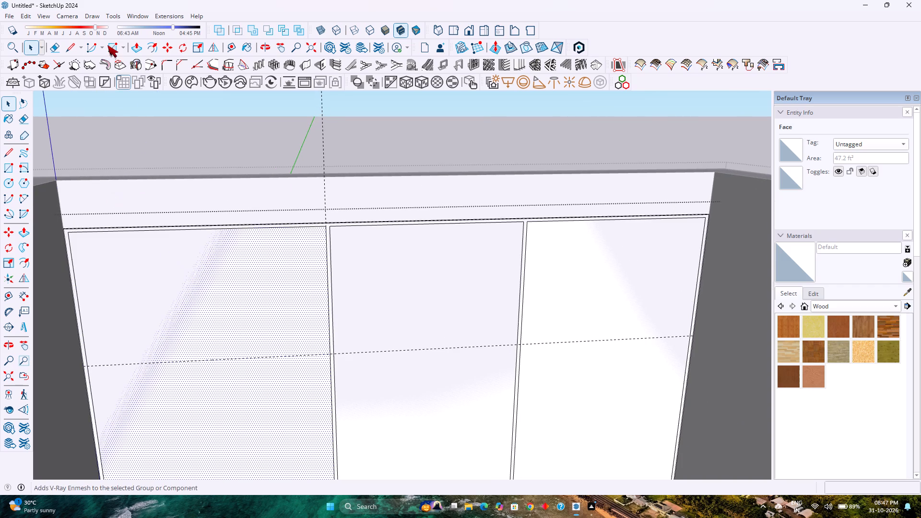
click(71, 49)
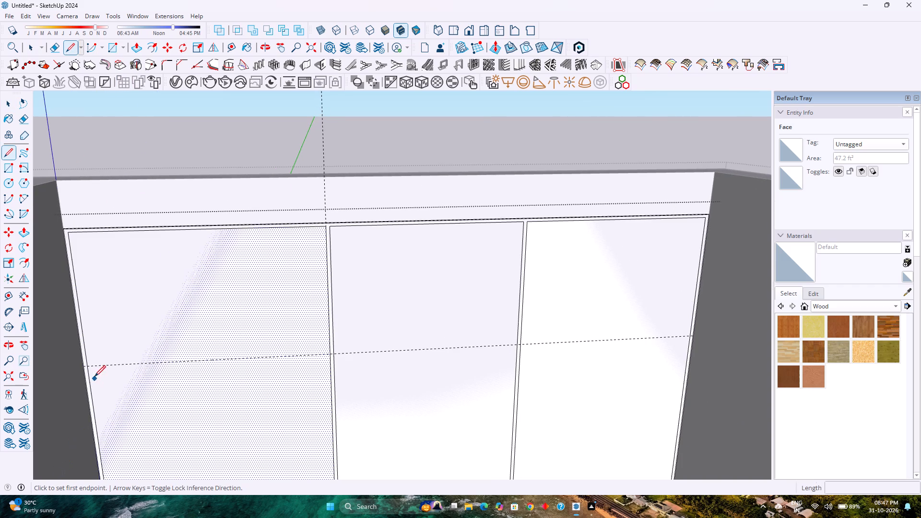
click(87, 368)
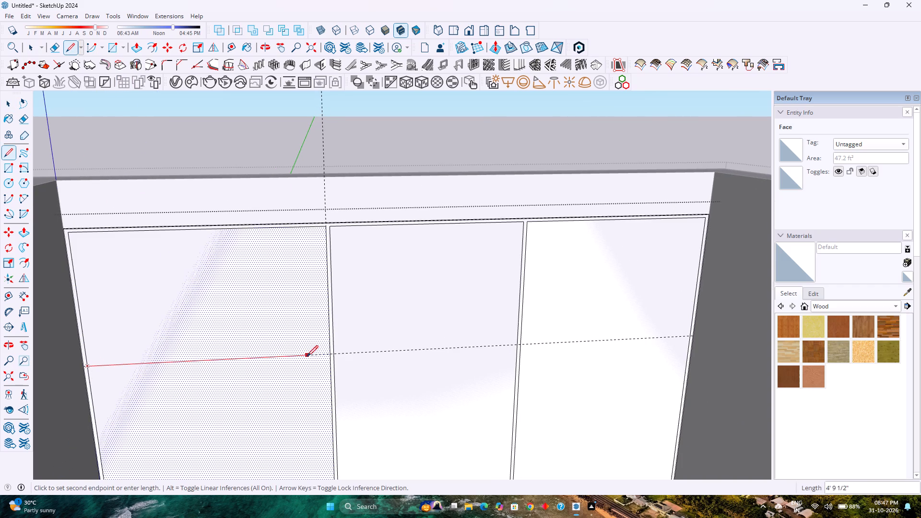
click(330, 355)
click(196, 230)
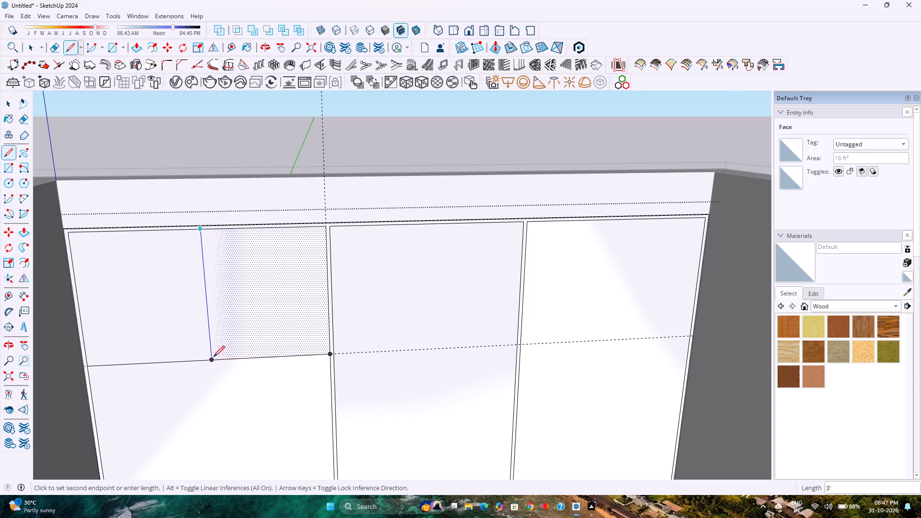
click(213, 358)
key(space)
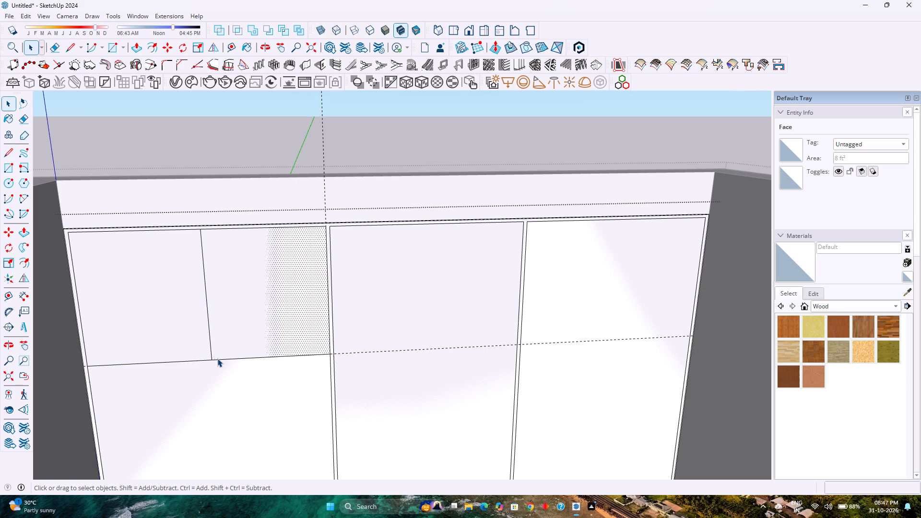
Copy the two horizontal divider edges 1" downward to give the left section's shelf its thickness.
click(222, 359)
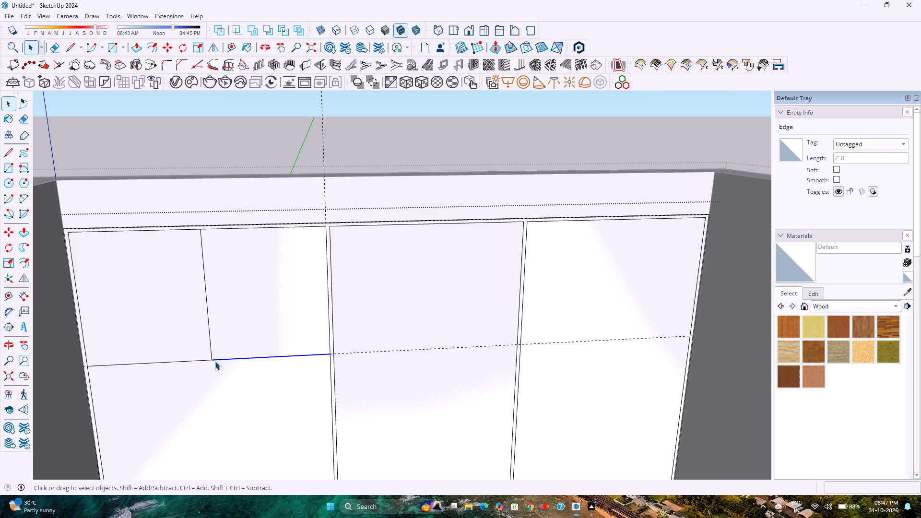
ctrl+click(184, 361)
key(m)
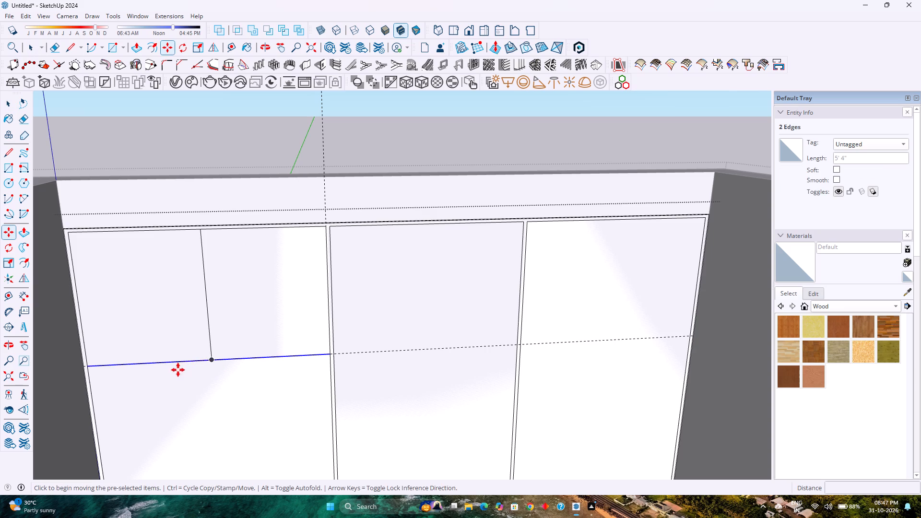
click(333, 355)
key(Up)
key(1)
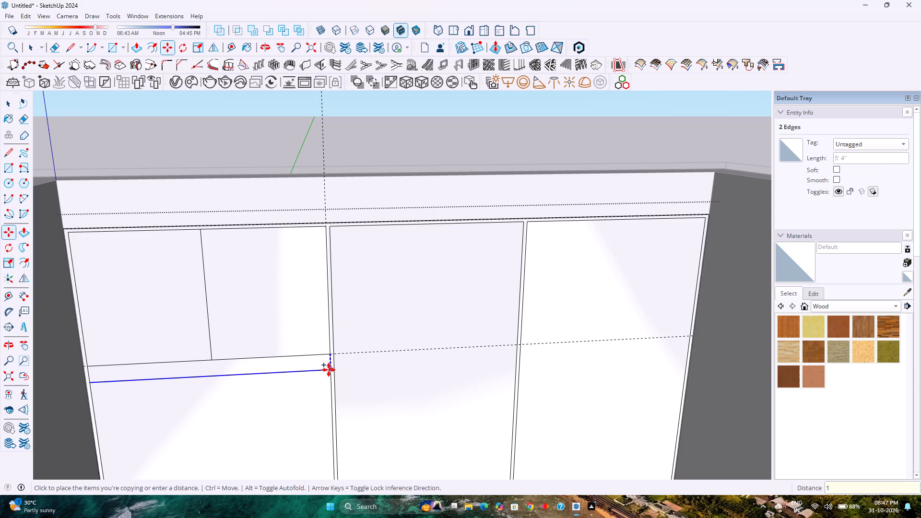
key(Return)
key(space)
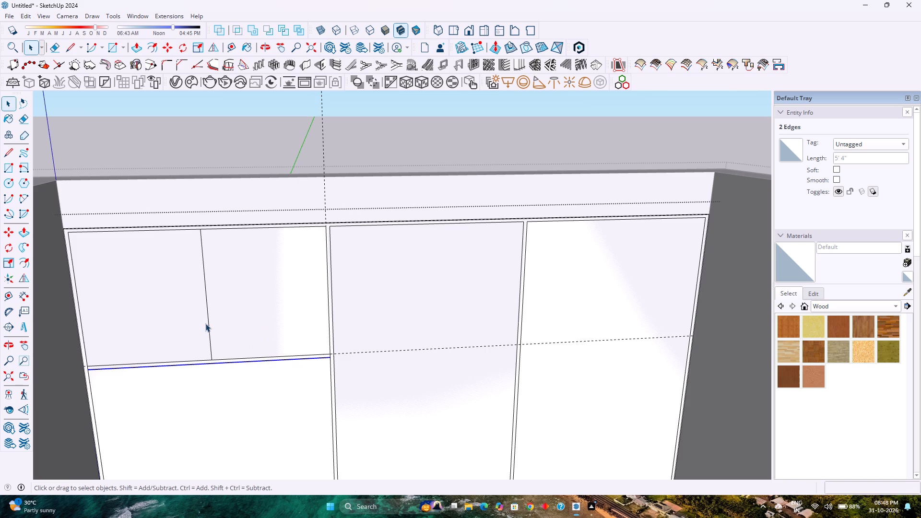
Move the upper compartment's vertical divider line 0.5" along the red axis toward the left wall.
click(209, 319)
key(m)
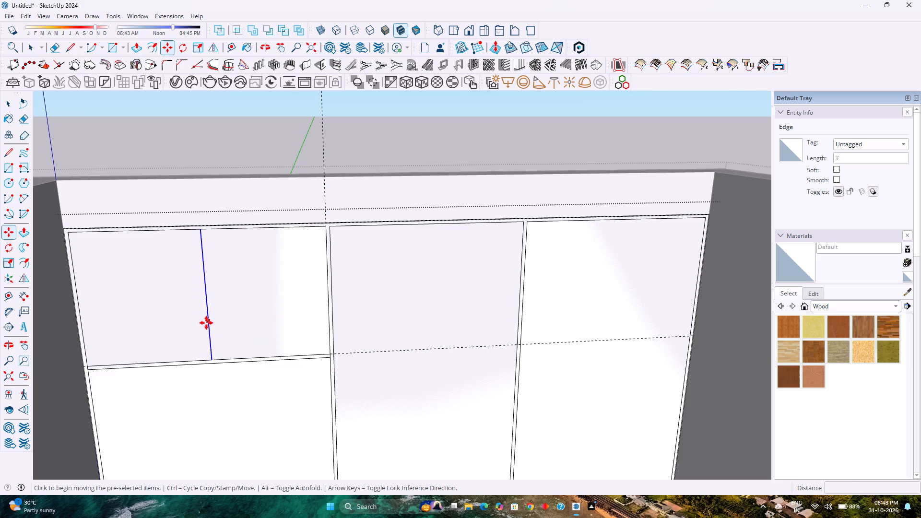
click(213, 356)
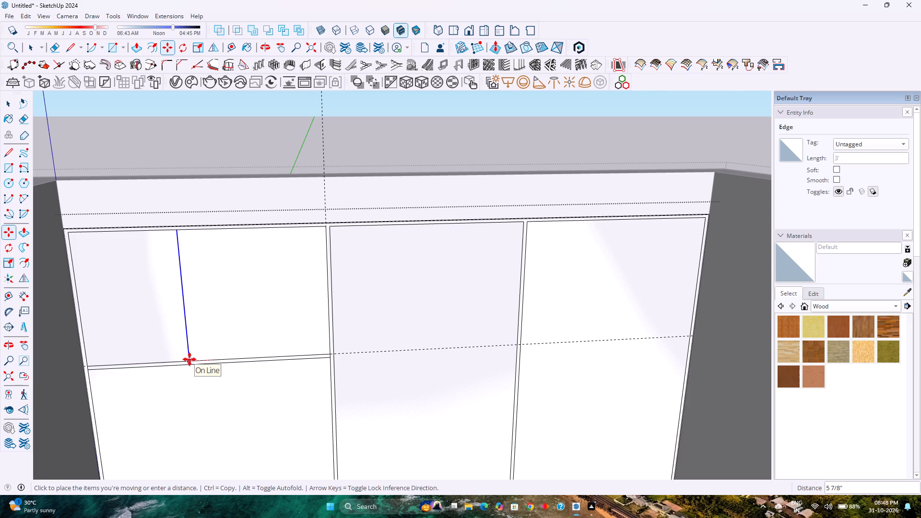
key(Right)
text(0.)
key(5)
key(Return)
Copy the vertical divider line 1" along the red axis toward the middle section.
click(207, 359)
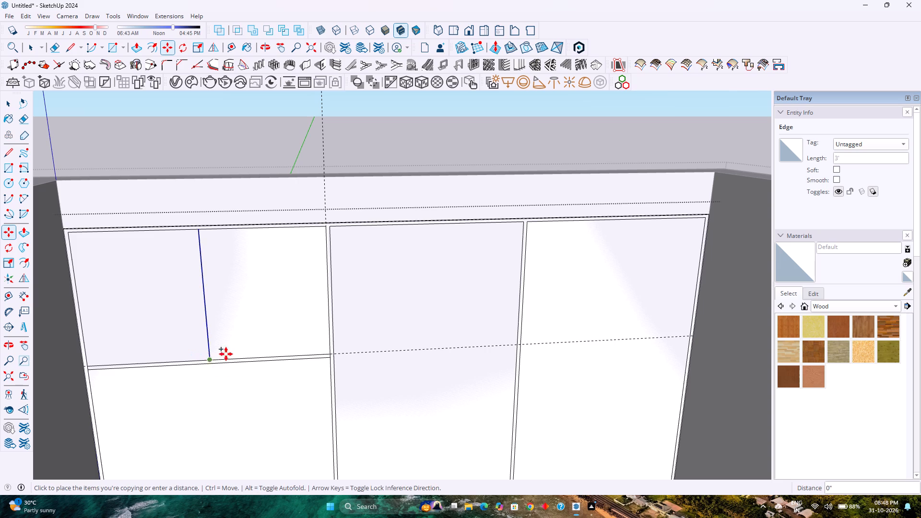
key(Right)
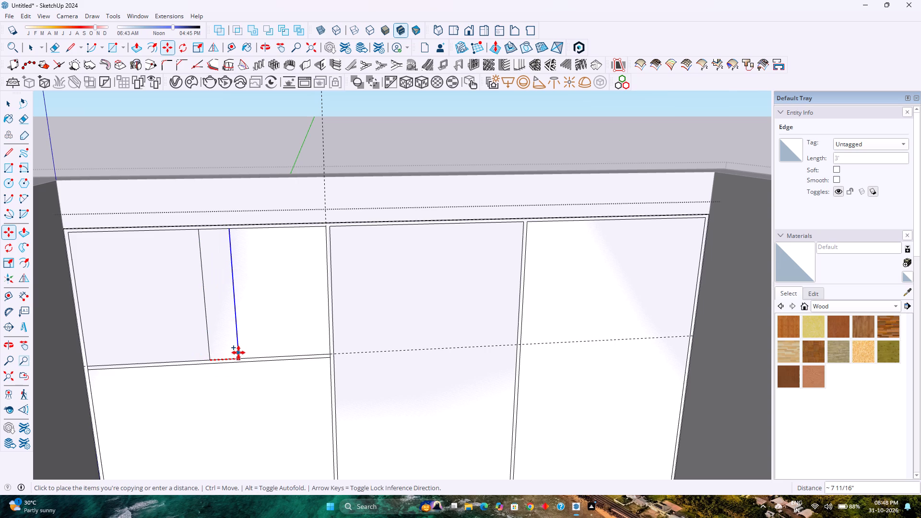
key(1)
key(Return)
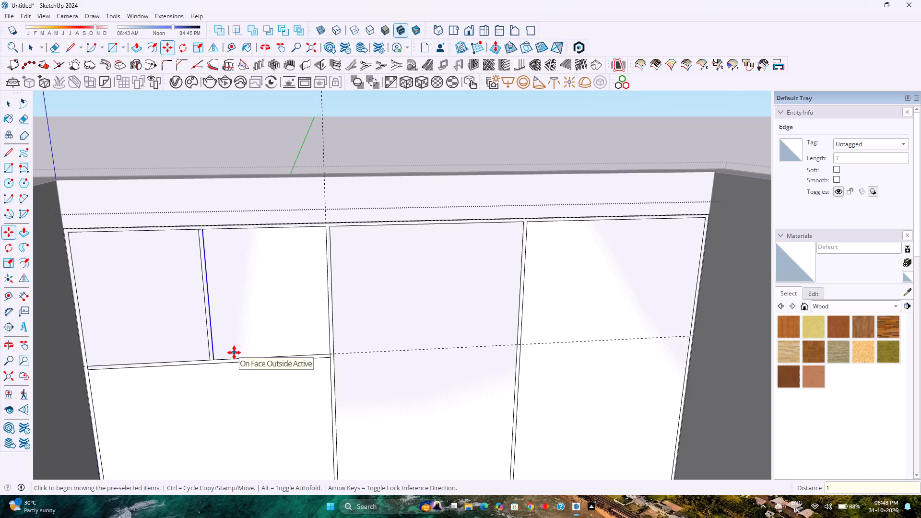
Erase the short edge segments where the new vertical and horizontal dividers meet each other and the surrounding frame.
key(e)
scroll(203, 364, up, 12)
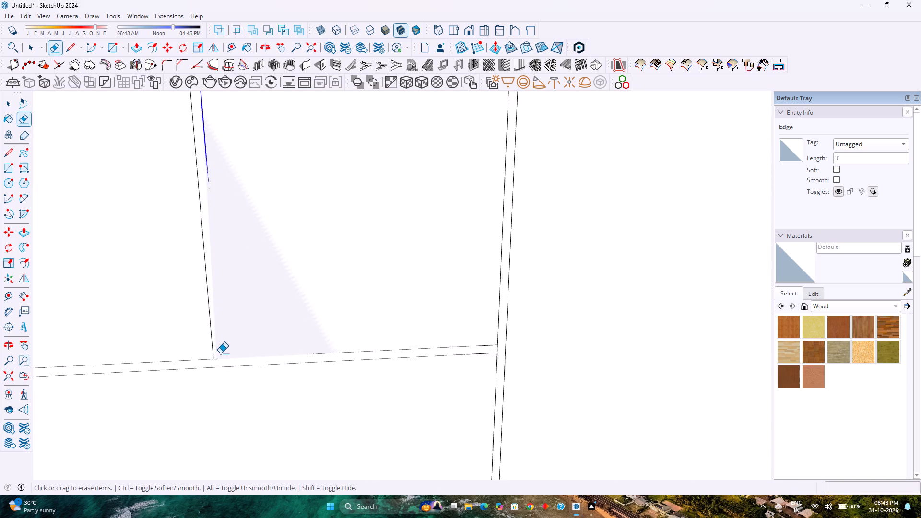
scroll(220, 353, up, 4)
click(214, 360)
scroll(214, 360, down, 10)
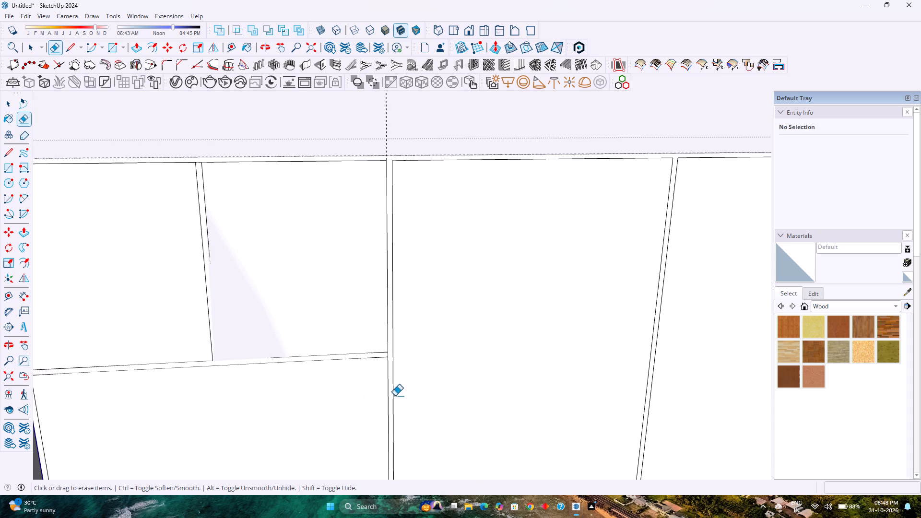
scroll(389, 366, up, 7)
click(387, 346)
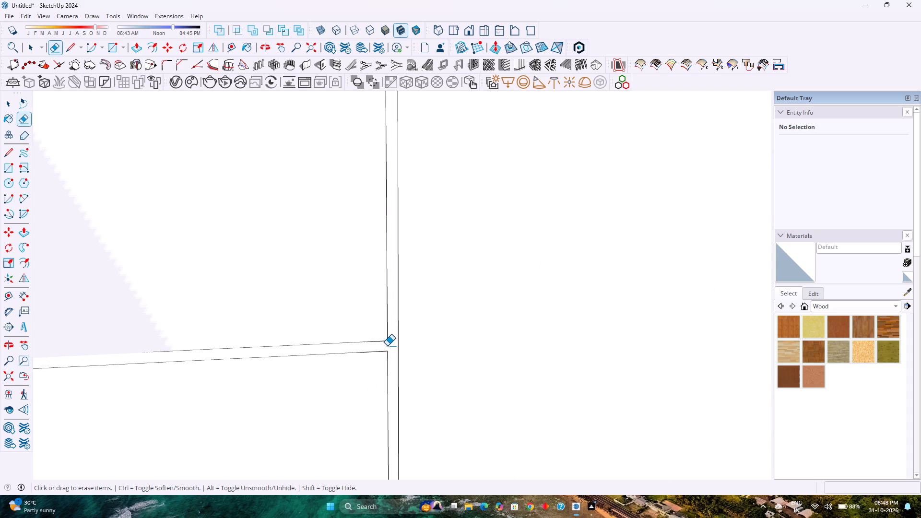
scroll(387, 346, down, 15)
scroll(199, 372, up, 2)
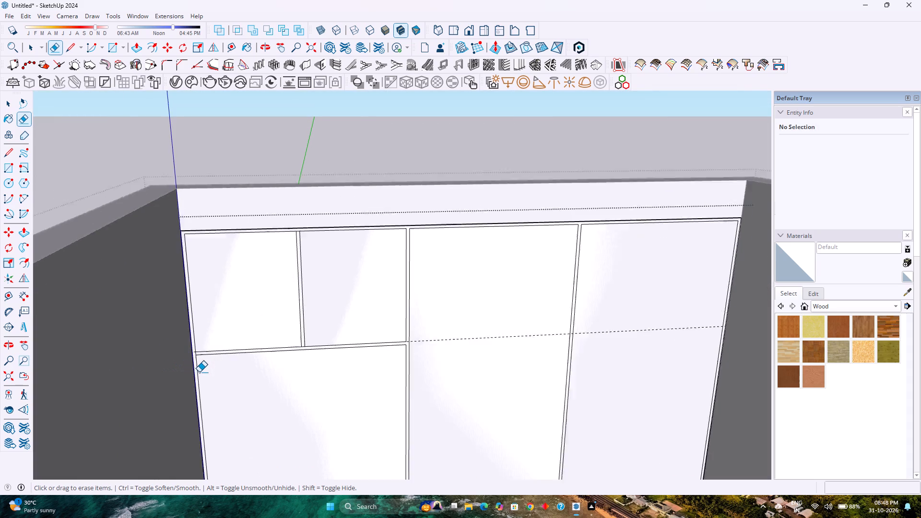
scroll(199, 372, up, 9)
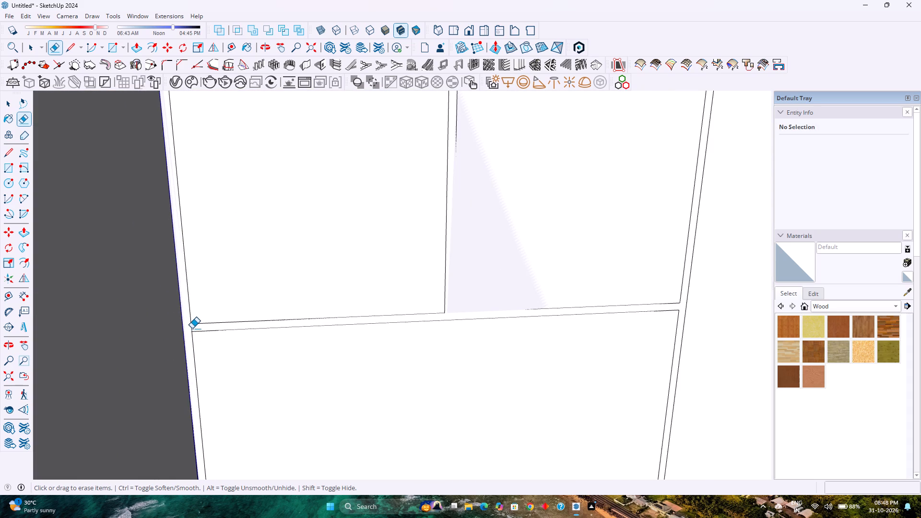
click(190, 328)
scroll(208, 323, down, 10)
scroll(315, 199, up, 8)
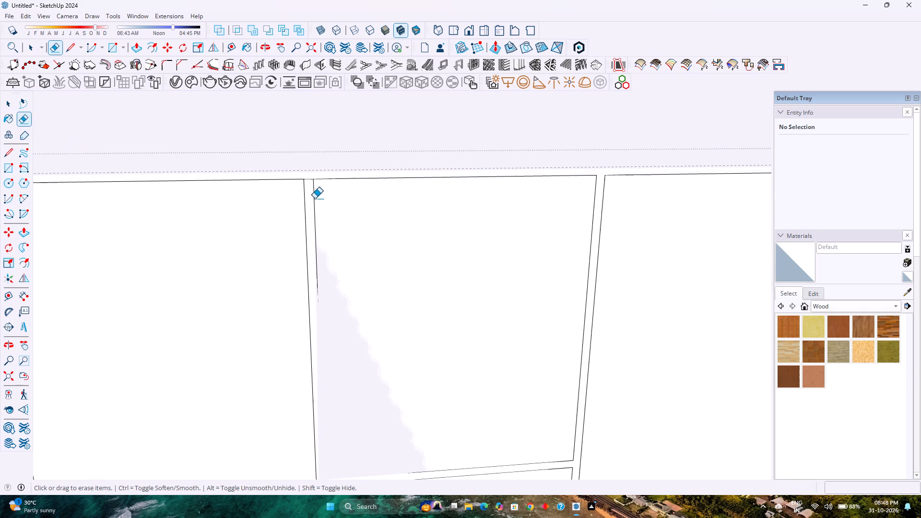
scroll(315, 199, up, 1)
click(308, 181)
click(309, 180)
scroll(294, 207, down, 10)
scroll(317, 285, down, 5)
key(space)
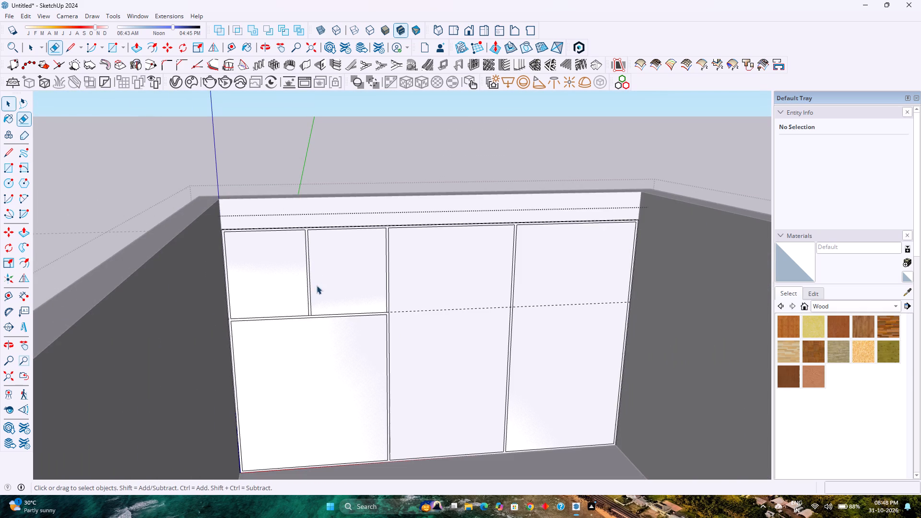
Push/Pull the connected frame and divider face 1'8" out from the back wall.
scroll(383, 237, up, 4)
key(p)
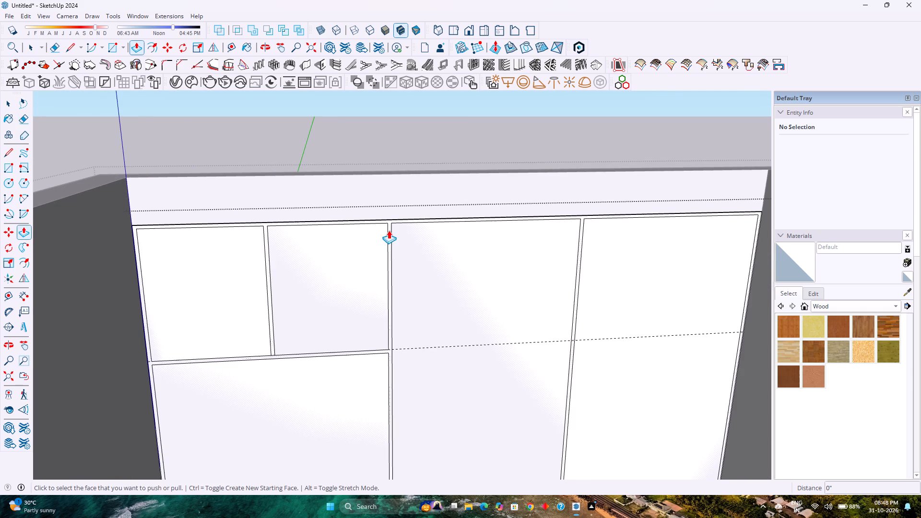
click(390, 224)
scroll(404, 234, down, 1)
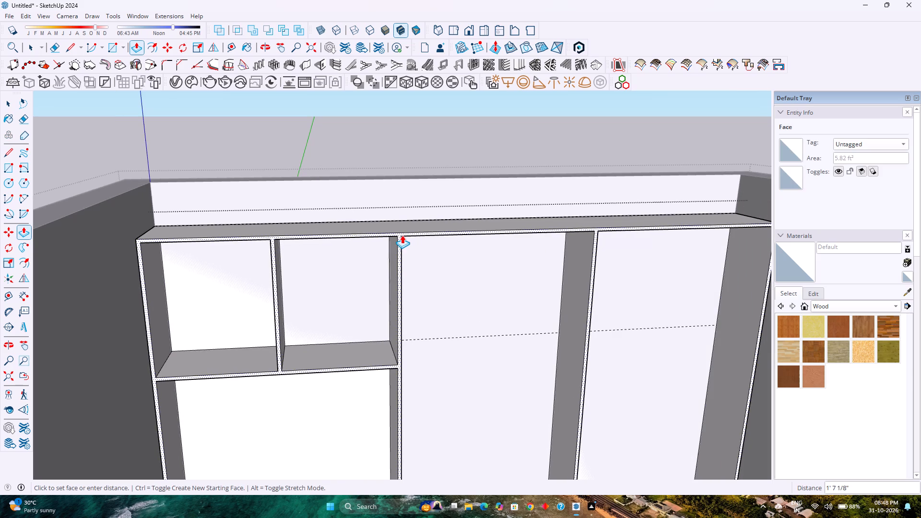
key(1)
text('8)
key(shift+quotedbl)
key(Return)
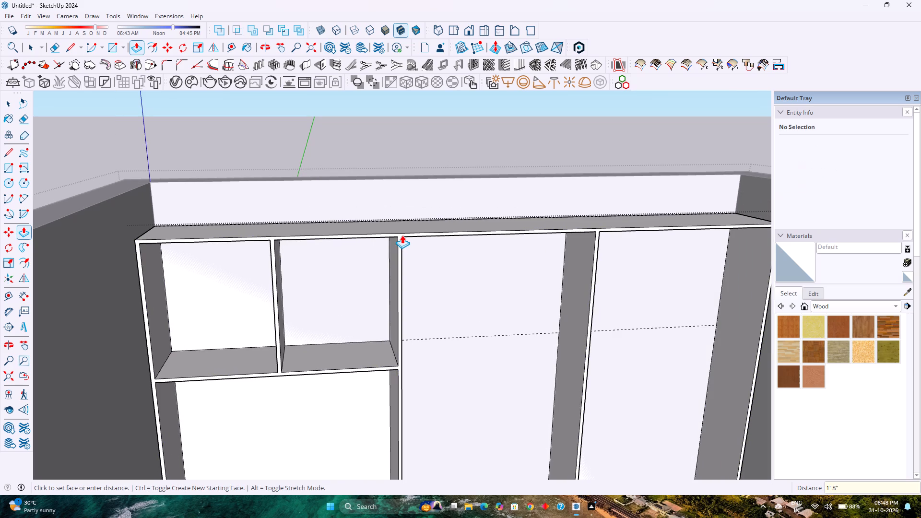
Set the cabinet frame and divider extrusion depth to 2'.
text(2')
key(Return)
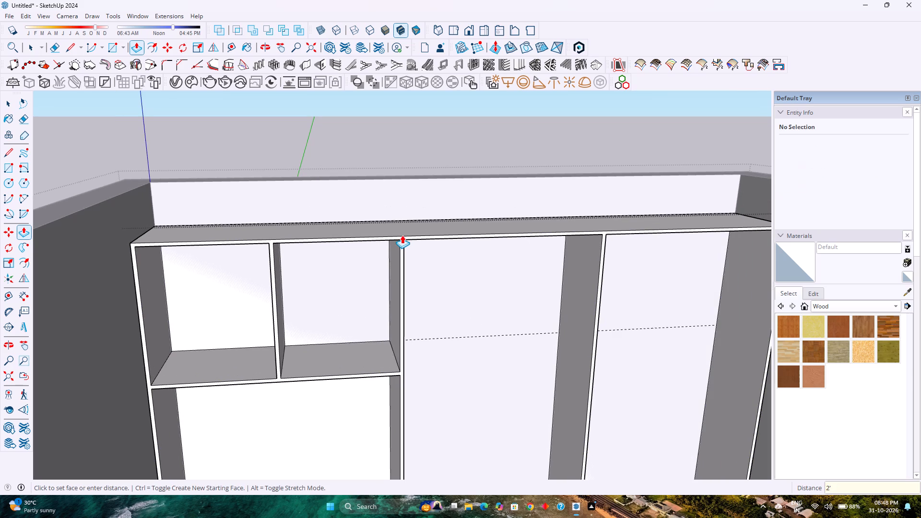
Push/Pull the back face of all five cabinet compartments 1" forward from the back wall and leave the cabinet's editing mode.
scroll(400, 235, down, 8)
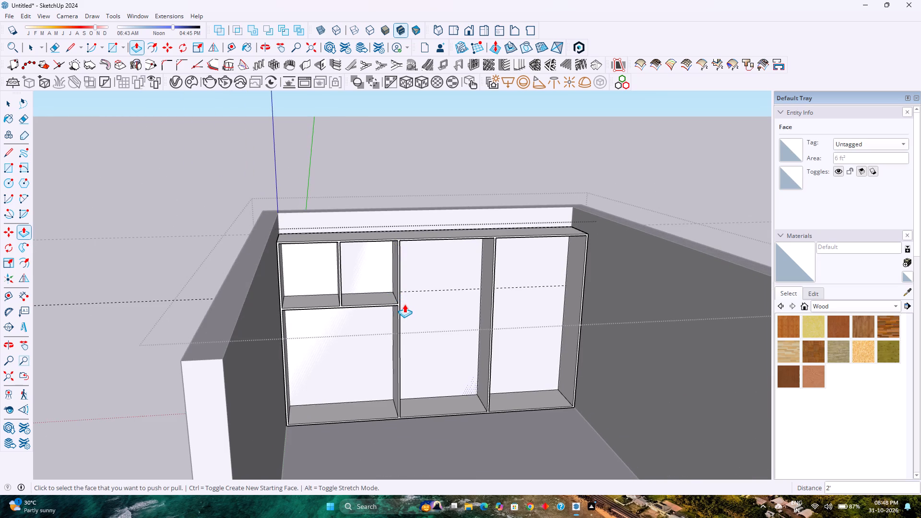
middle_drag(404, 305, 370, 279)
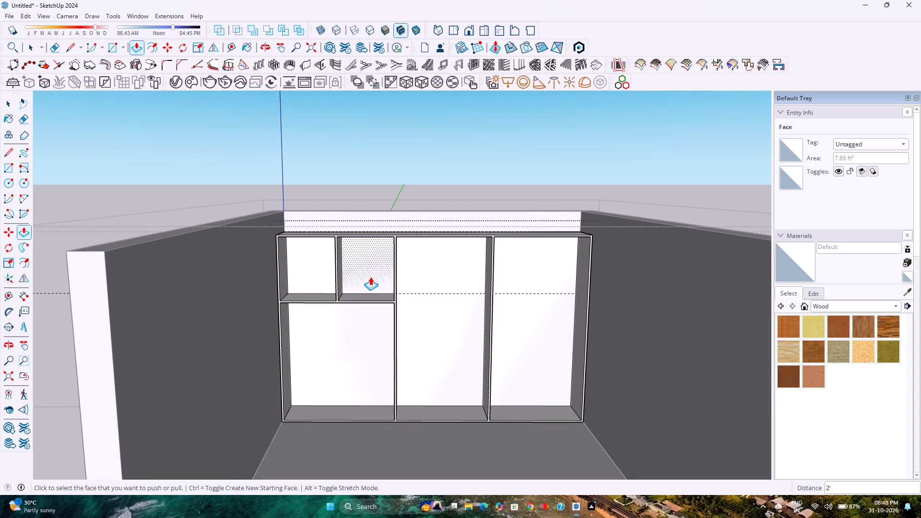
click(372, 275)
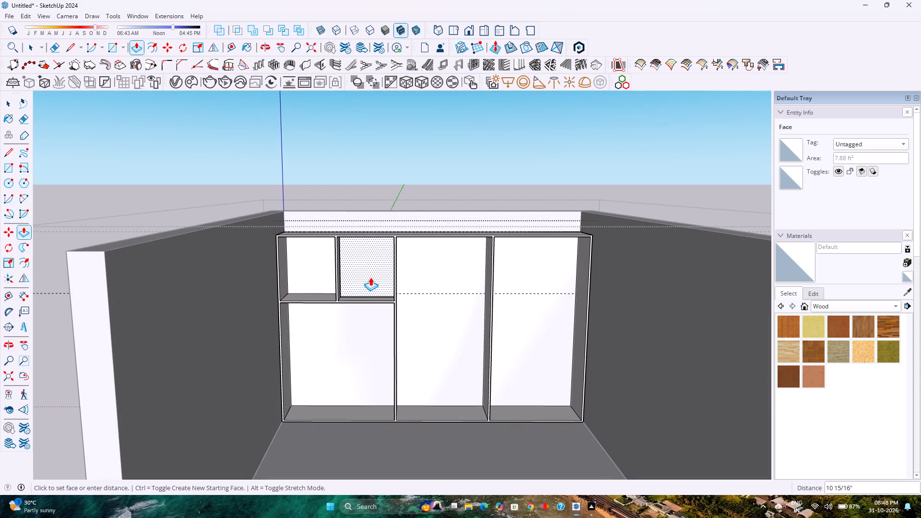
key(1)
key(Return)
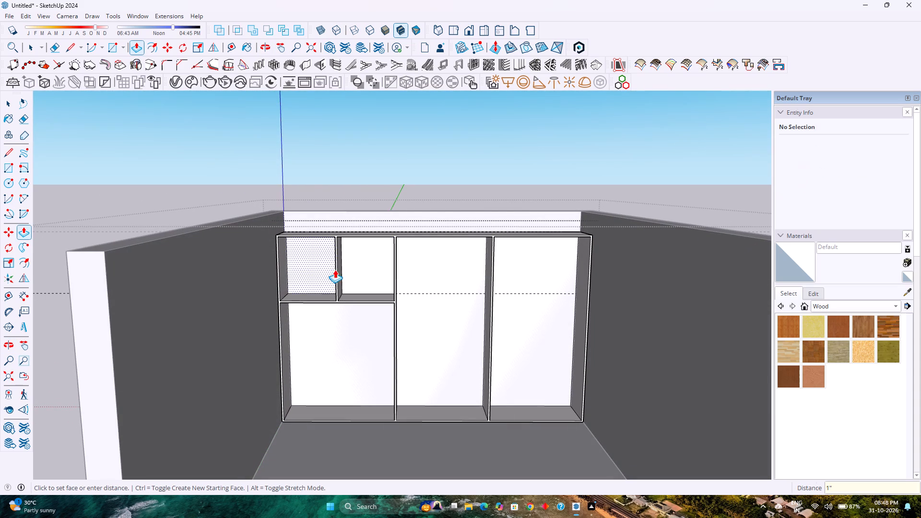
double_click(306, 265)
double_click(344, 377)
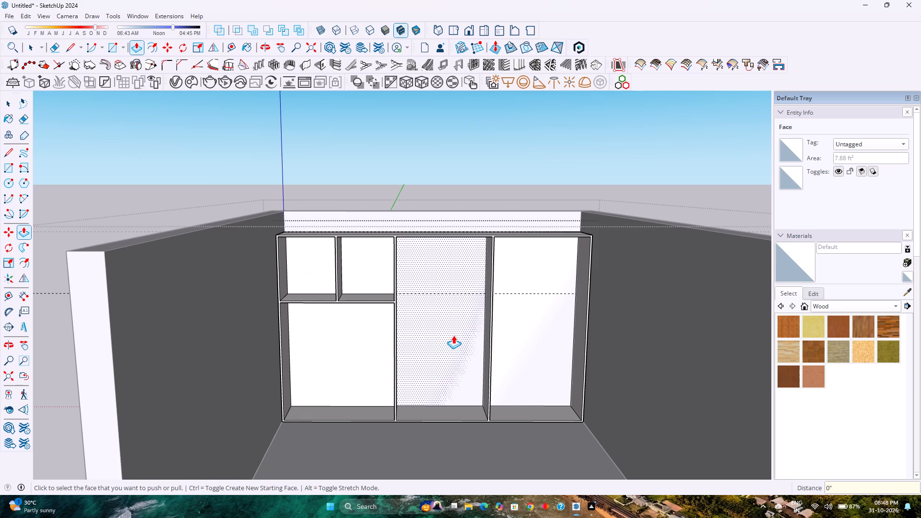
double_click(453, 335)
double_click(538, 332)
key(space)
scroll(441, 344, down, 1)
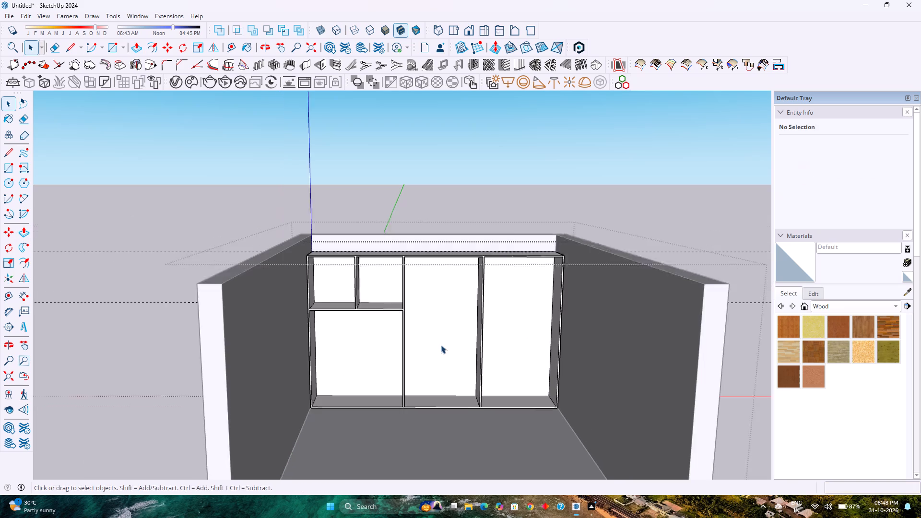
scroll(441, 345, down, 2)
key(Escape)
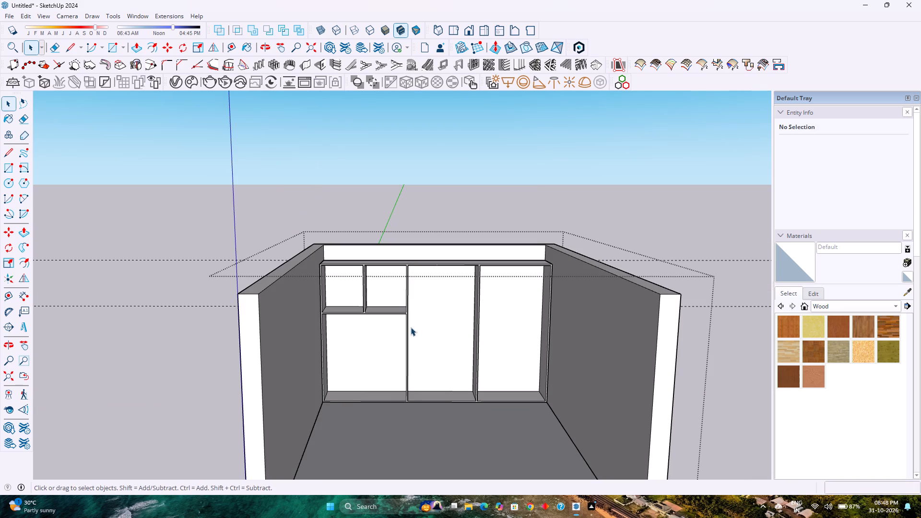
Examine the cabinet and its compartments from the front and from slightly different angles within the room.
scroll(493, 394, up, 4)
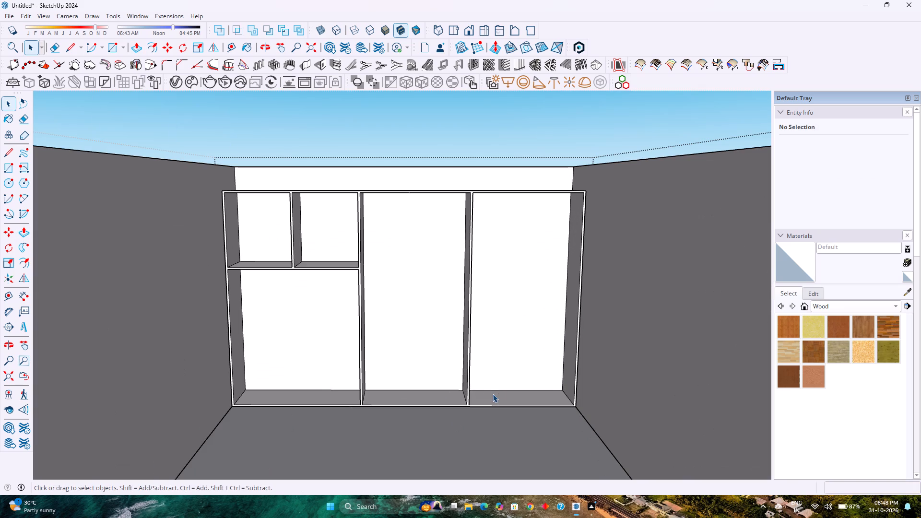
shift+middle_drag(488, 393, 375, 390)
scroll(376, 388, up, 1)
scroll(378, 386, down, 4)
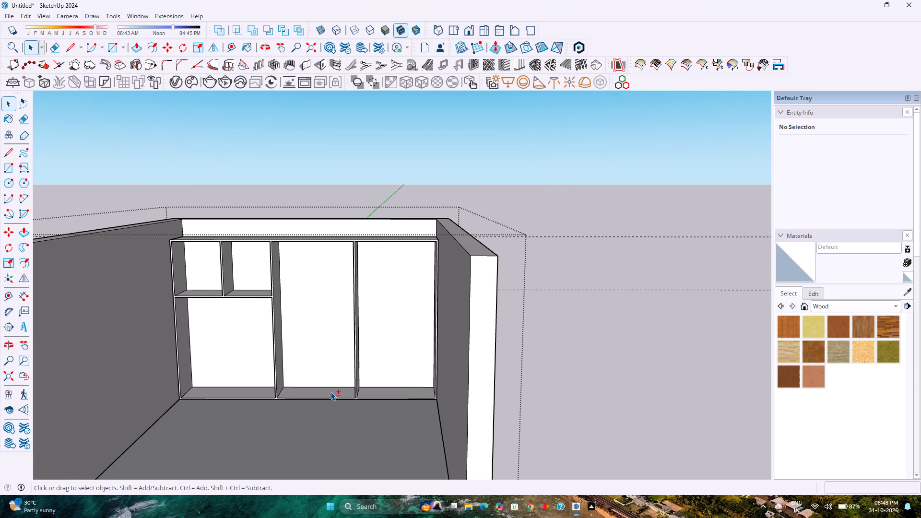
shift+middle_drag(331, 392, 360, 391)
shift+middle_click(360, 391)
shift+middle_click(360, 391)
scroll(368, 375, down, 3)
shift+middle_drag(380, 295, 384, 356)
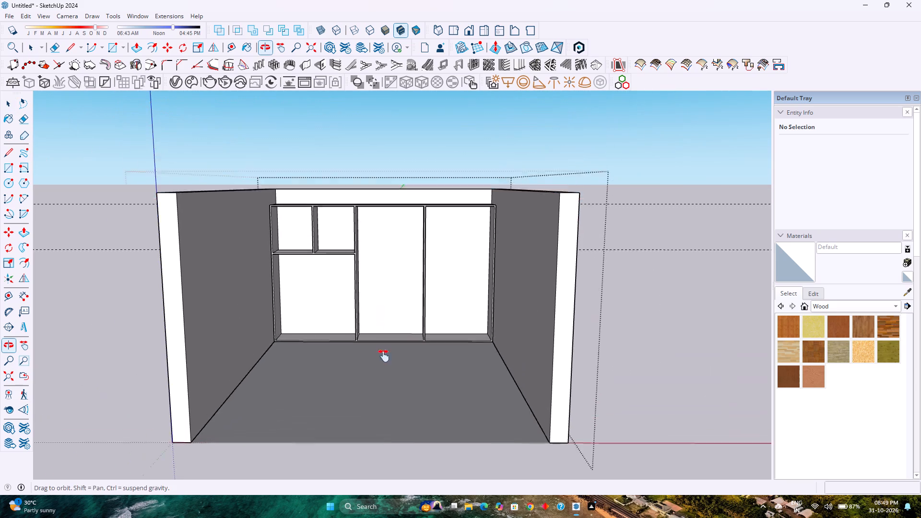
shift+middle_drag(384, 356, 389, 375)
scroll(404, 379, up, 3)
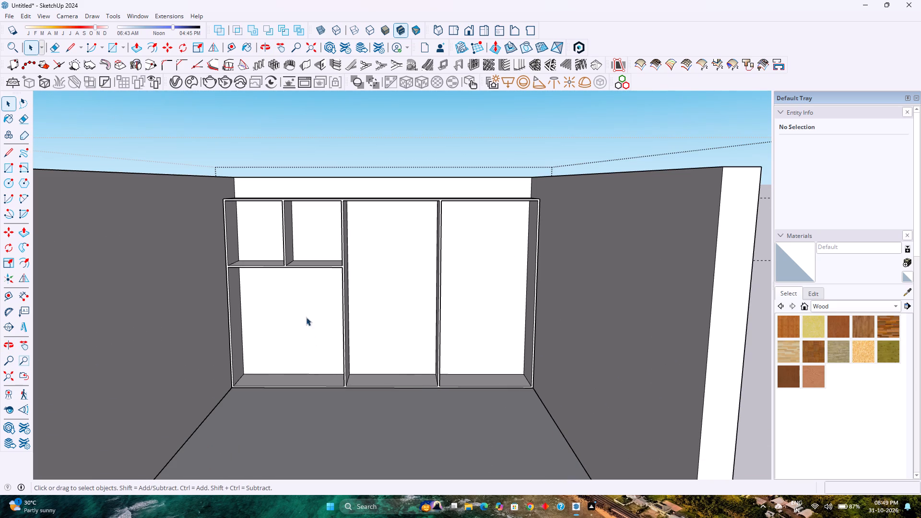
scroll(237, 311, up, 3)
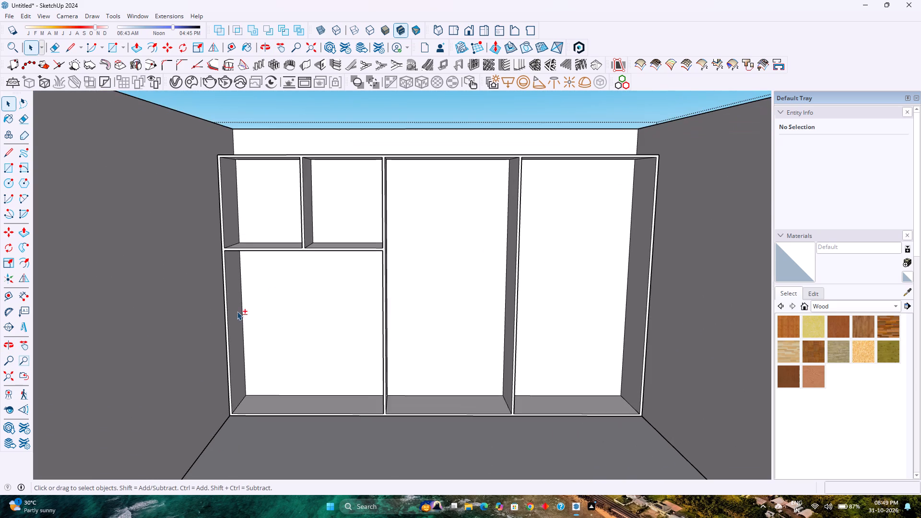
scroll(237, 311, down, 2)
scroll(253, 350, up, 2)
Open the cabinet for editing and Push/Pull the lower-left compartment's bottom panel away by 1", repeating it on the side panel along the wall.
click(301, 398)
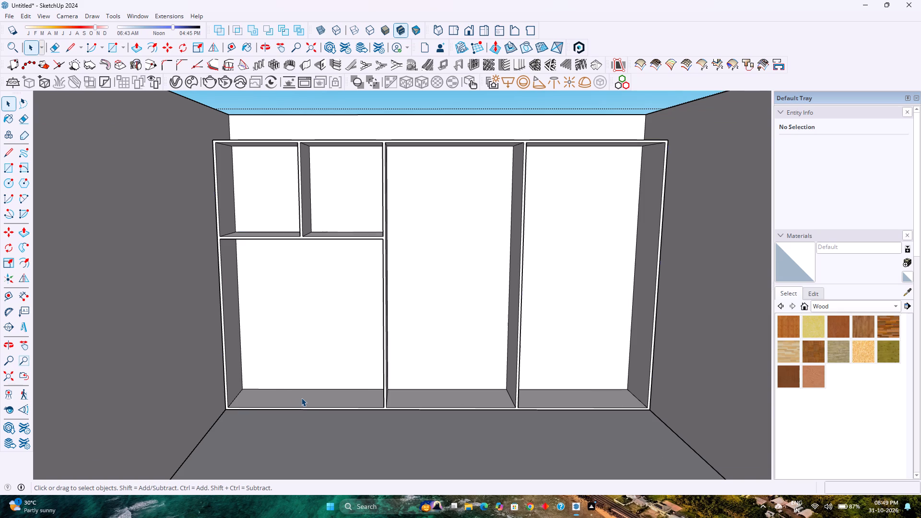
double_click(301, 398)
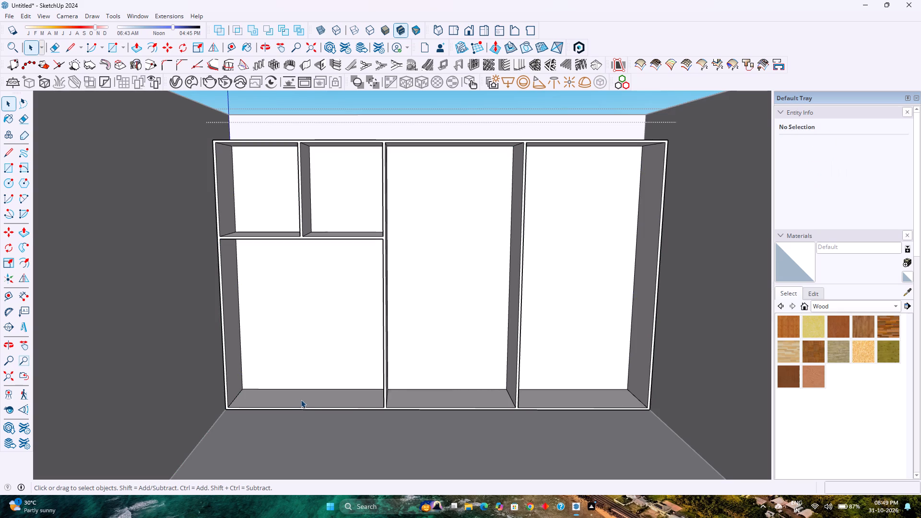
key(p)
click(306, 396)
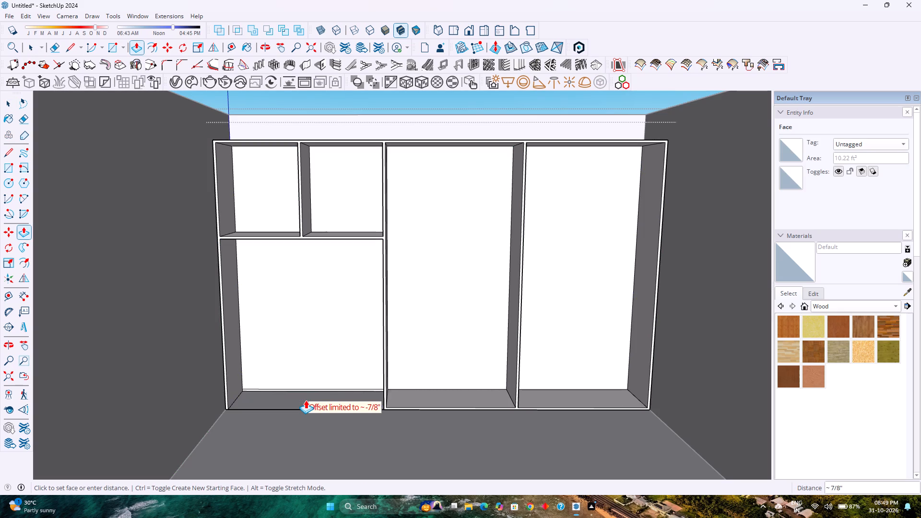
key(1)
key(Return)
double_click(236, 363)
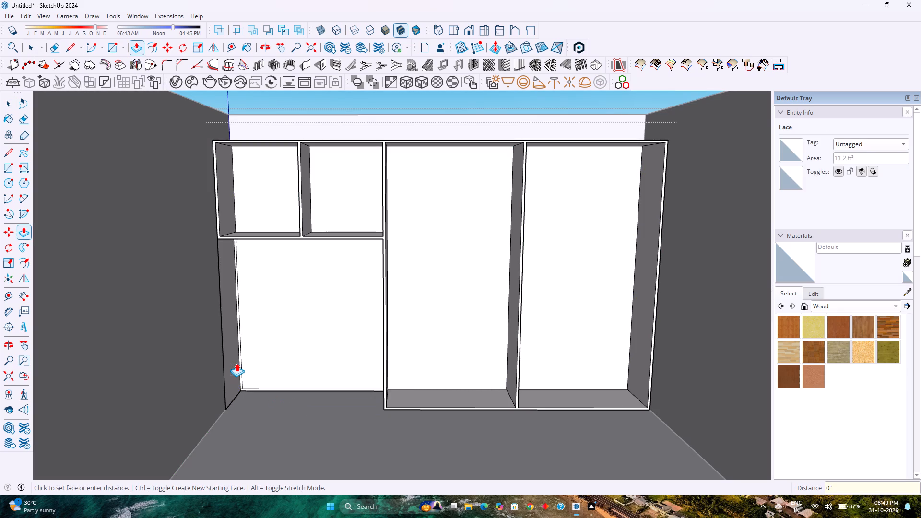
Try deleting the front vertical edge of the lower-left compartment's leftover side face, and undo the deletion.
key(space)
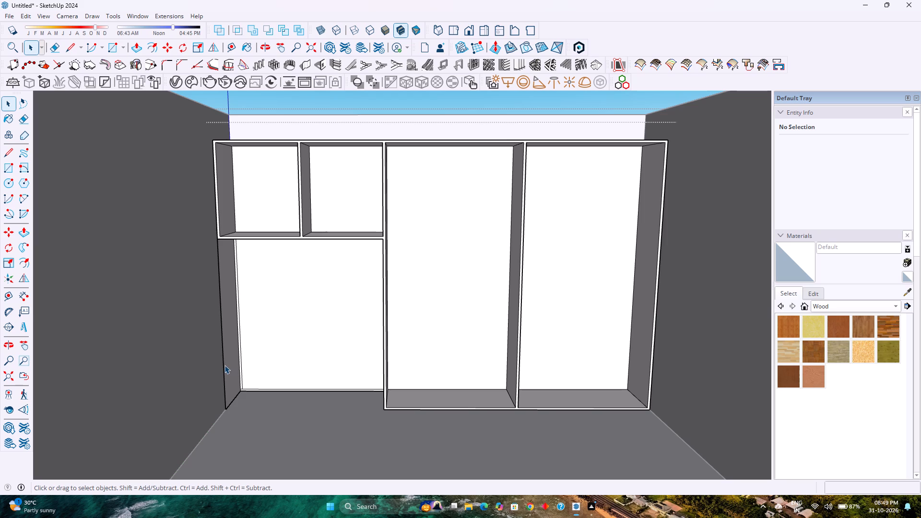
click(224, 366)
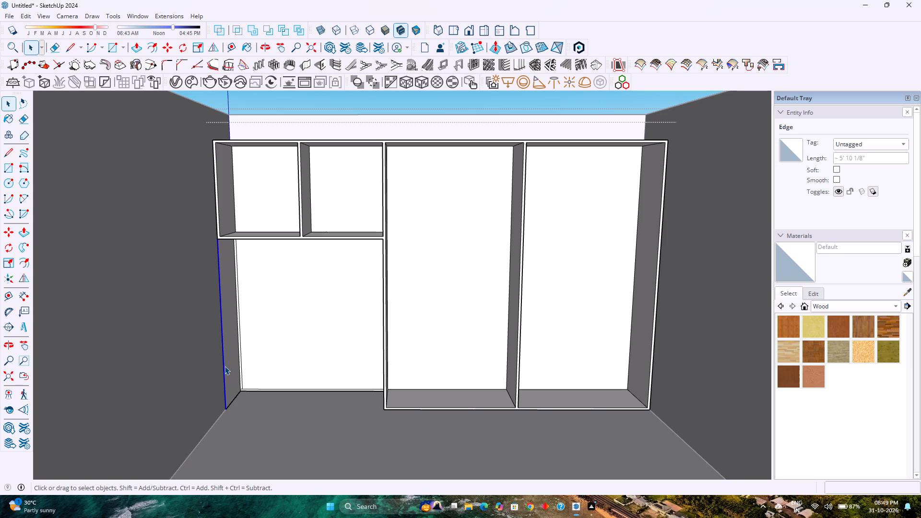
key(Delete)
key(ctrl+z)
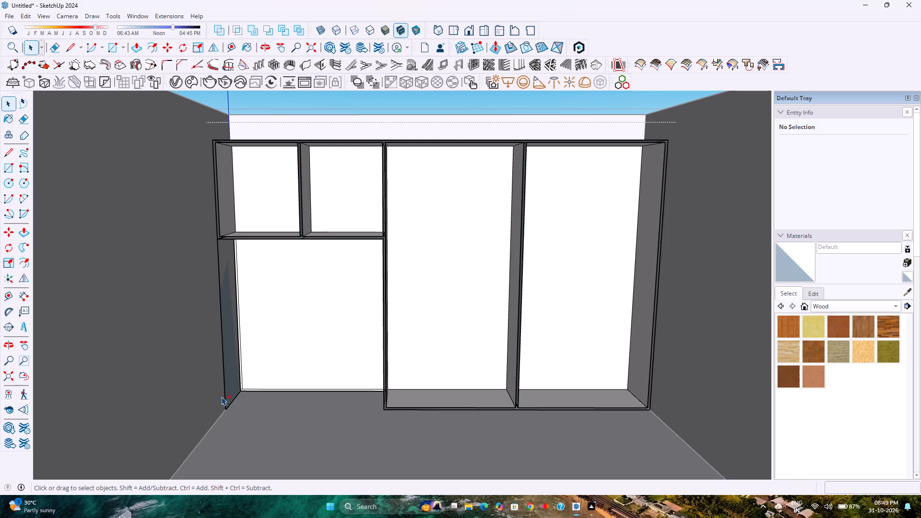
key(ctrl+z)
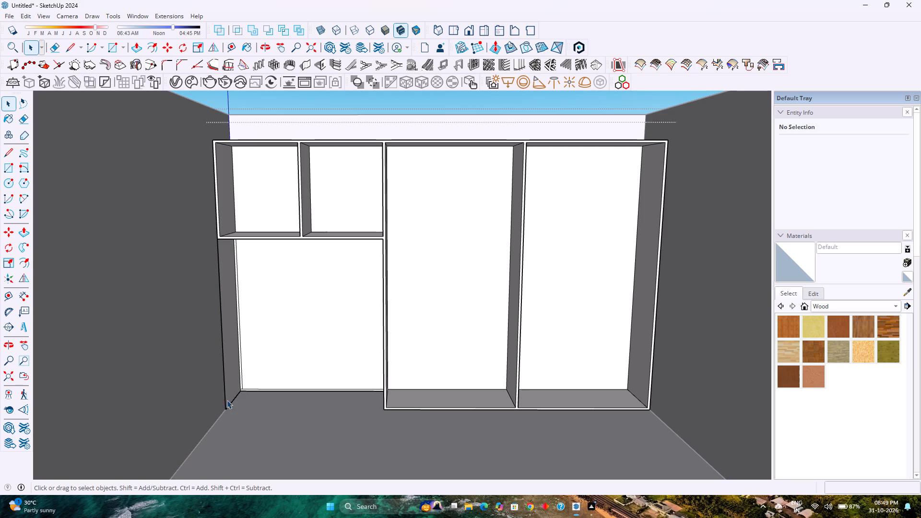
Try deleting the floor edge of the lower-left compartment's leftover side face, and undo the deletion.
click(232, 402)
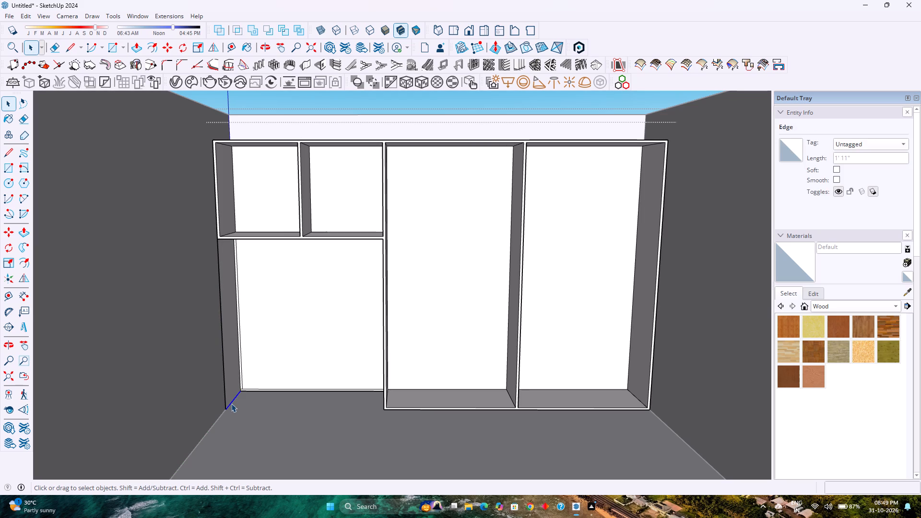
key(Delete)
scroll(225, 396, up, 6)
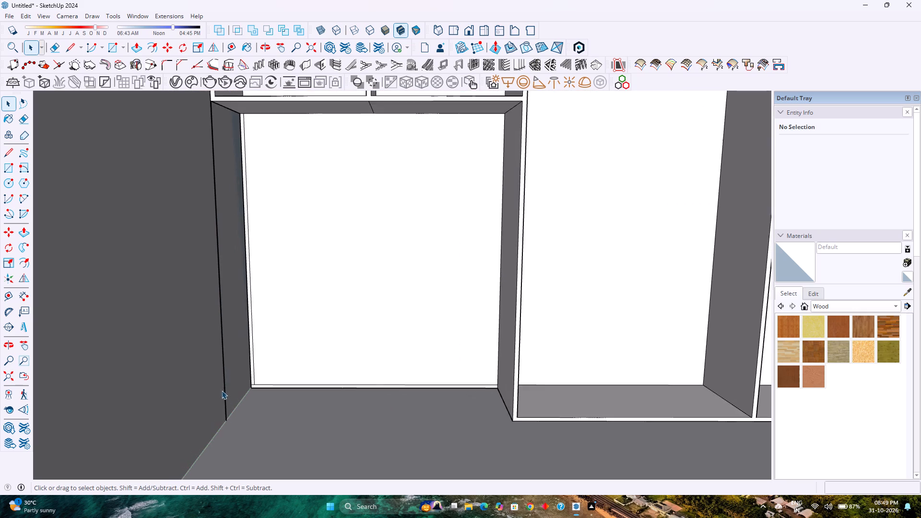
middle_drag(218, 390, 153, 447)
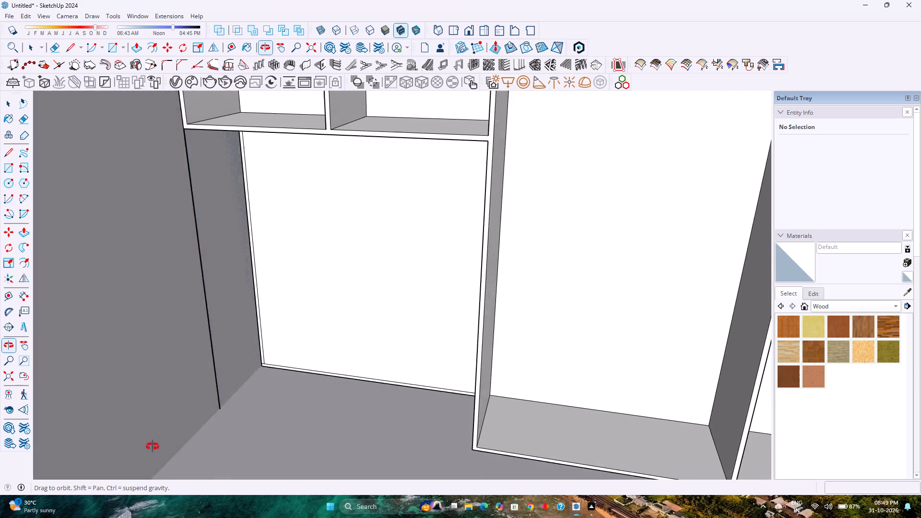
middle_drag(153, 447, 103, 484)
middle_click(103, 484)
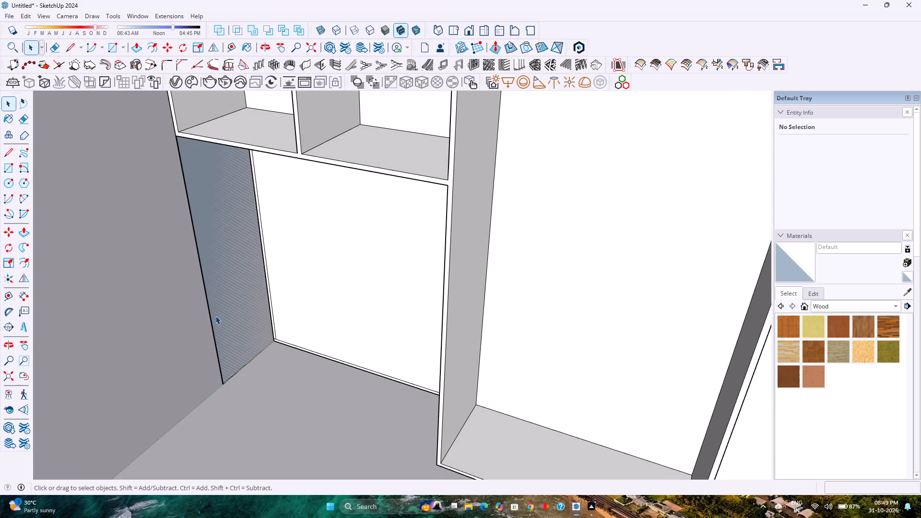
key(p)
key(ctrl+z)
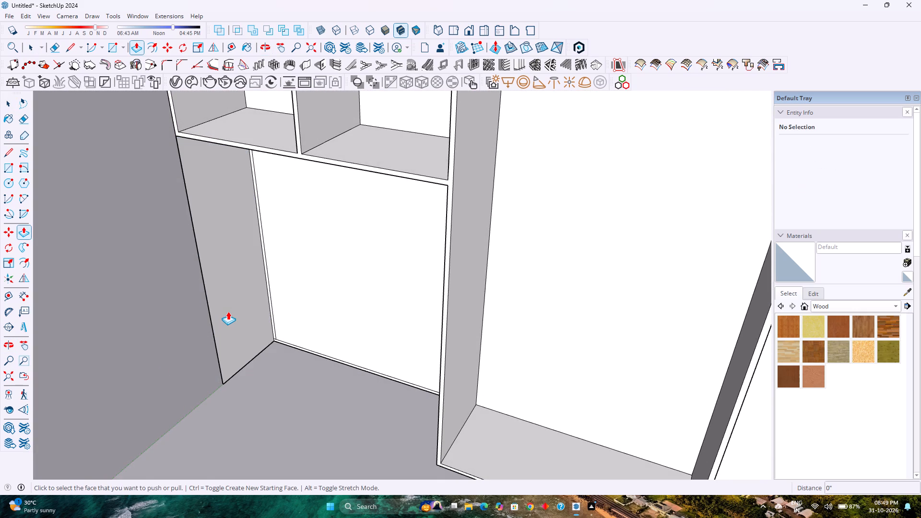
Push/Pull the lower-left compartment's leftover side face back toward the left wall to its offset limit.
click(228, 311)
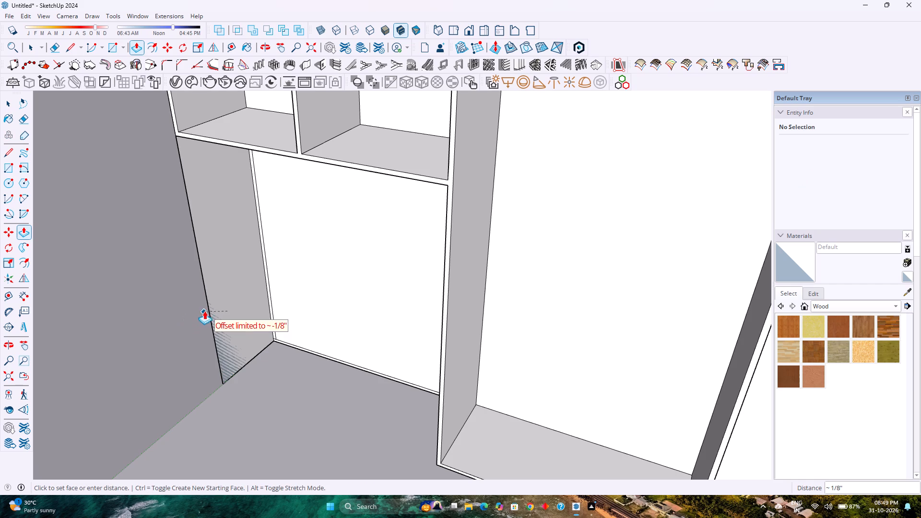
click(207, 306)
key(space)
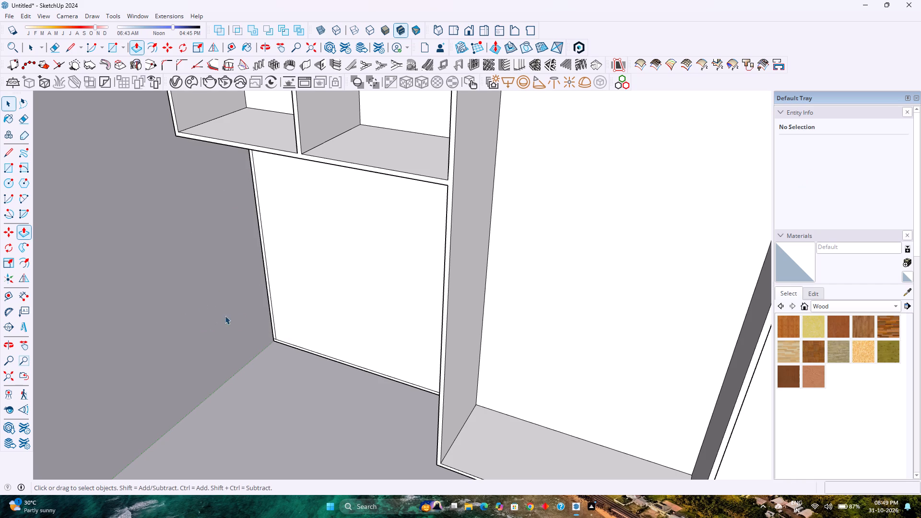
Erase the leftover corner, vertical and horizontal edges along the side and bottom of the lower-left compartment's back panel.
scroll(261, 335, up, 15)
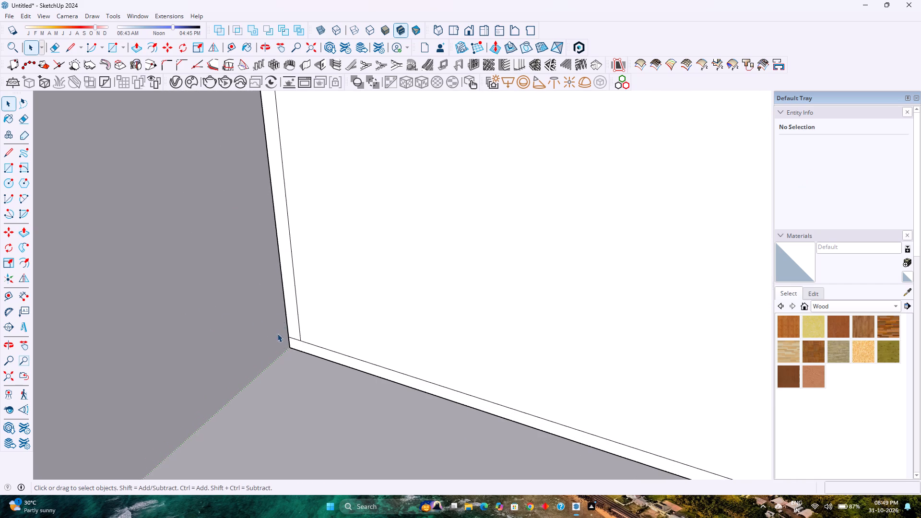
key(e)
scroll(301, 296, up, 2)
click(295, 350)
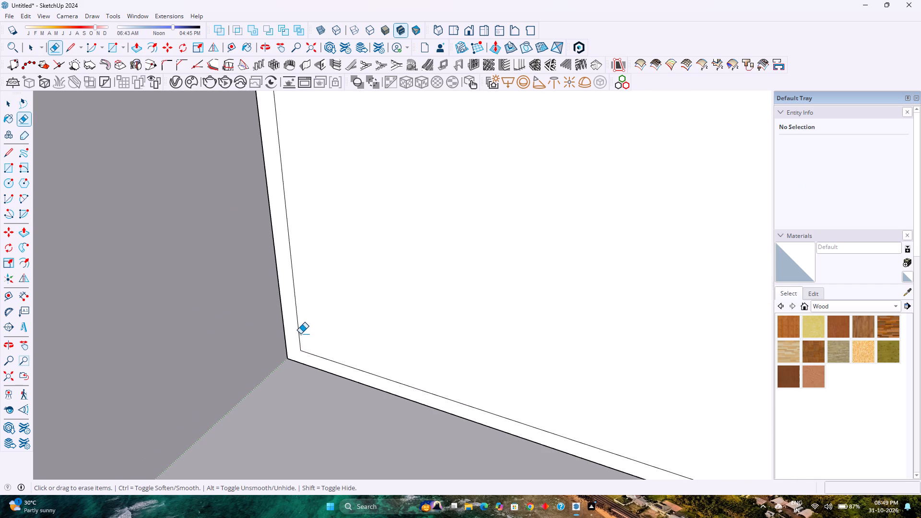
click(297, 321)
click(322, 356)
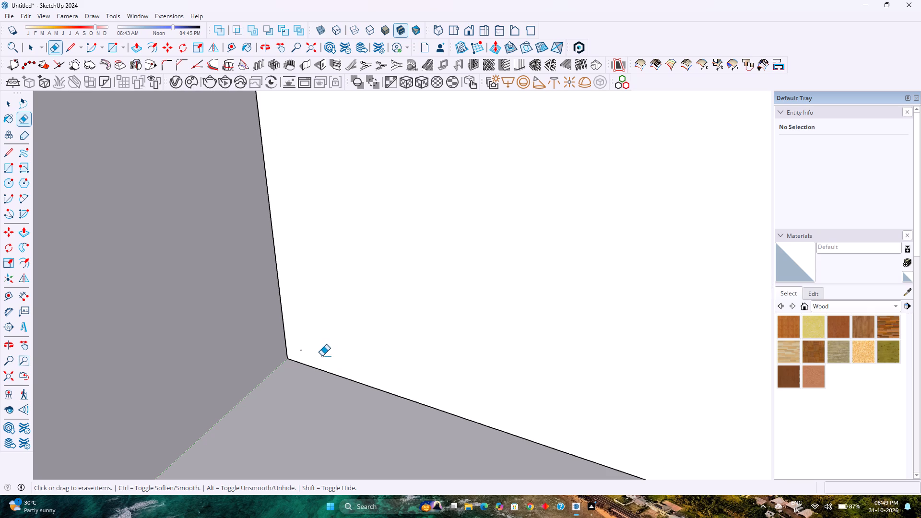
scroll(322, 354, down, 4)
key(space)
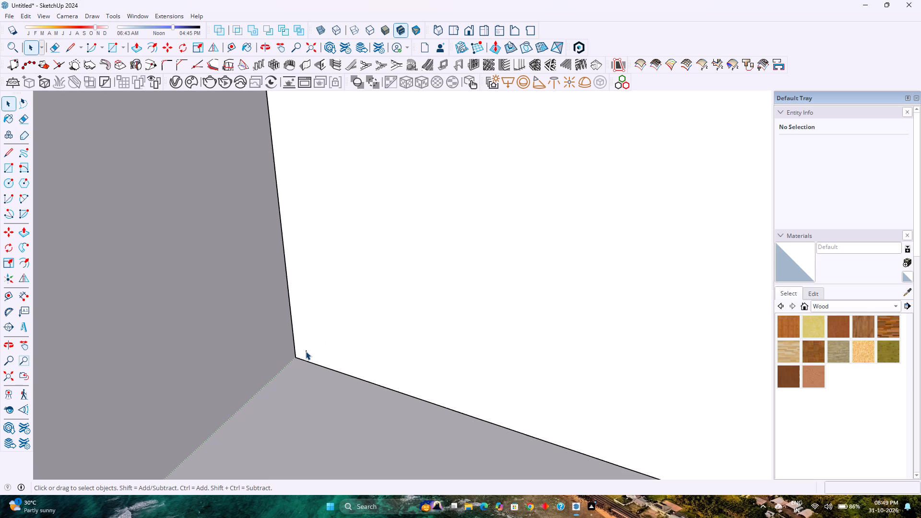
Hide the front face of the lower-left compartment's back panel.
click(306, 351)
right_click(318, 341)
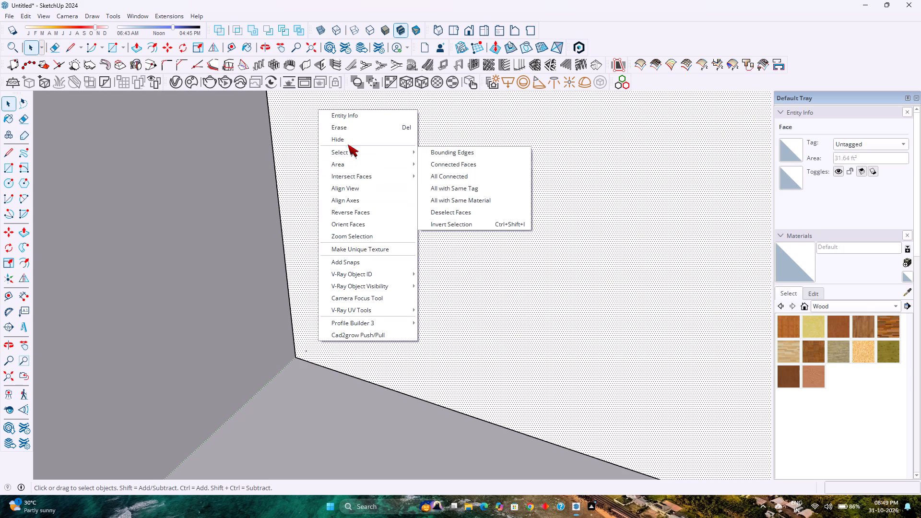
click(347, 145)
Erase the short diagonal corner edge exposed behind the hidden face of the lower-left compartment's back panel.
scroll(295, 362, up, 5)
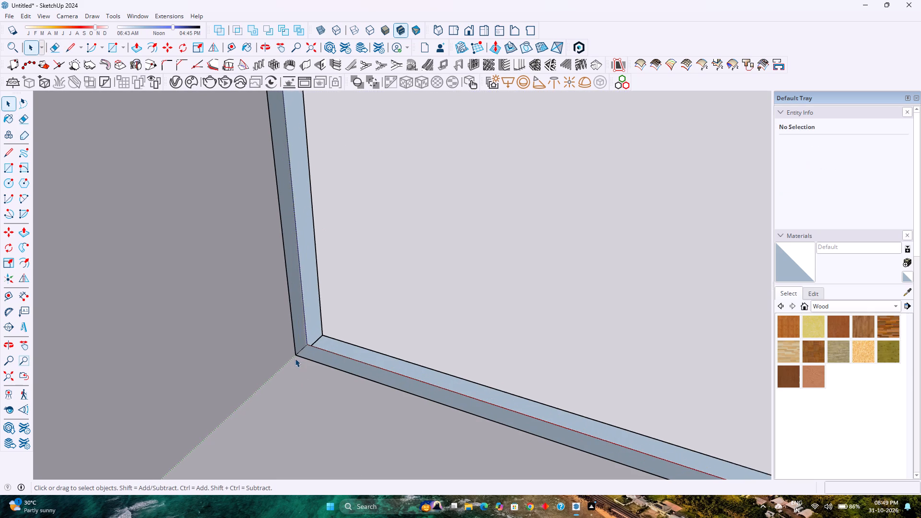
scroll(295, 358, up, 3)
middle_drag(295, 358, 324, 353)
middle_click(325, 353)
click(346, 333)
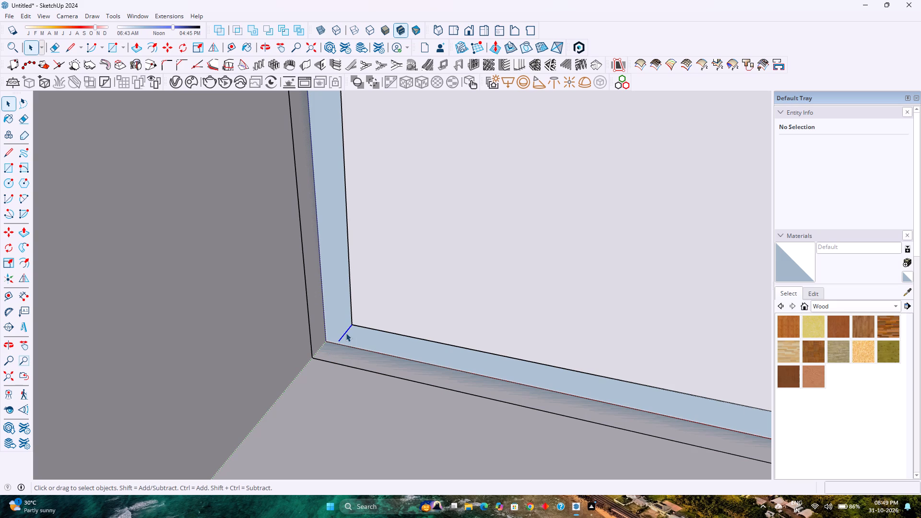
key(Delete)
Unhide the last hidden face of the lower-left compartment's back panel.
scroll(345, 333, down, 5)
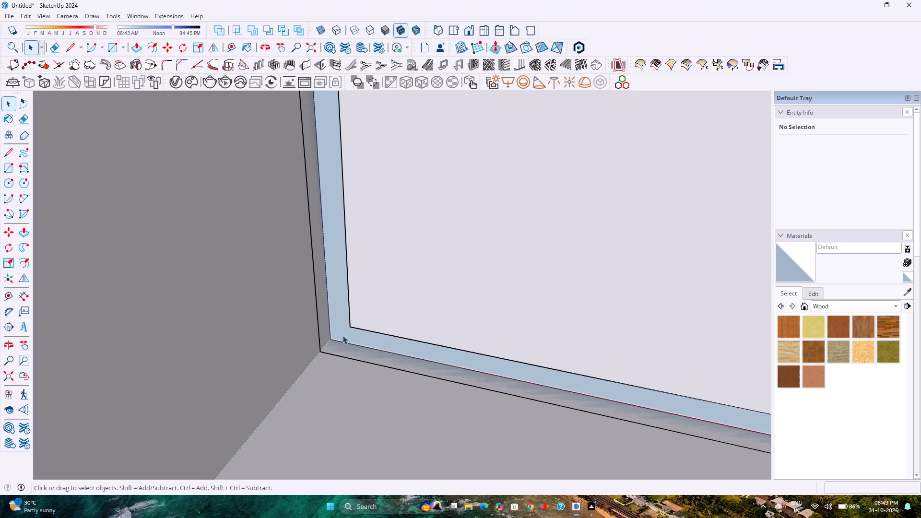
scroll(342, 335, down, 19)
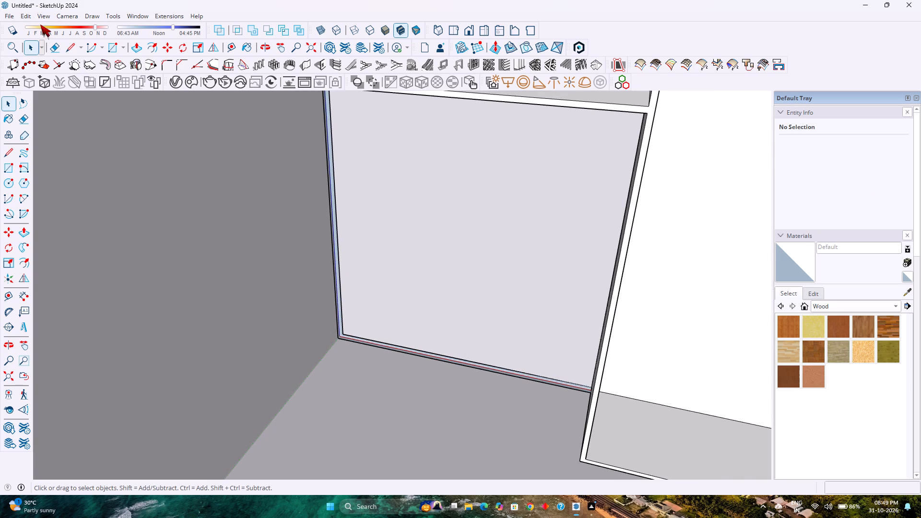
click(29, 16)
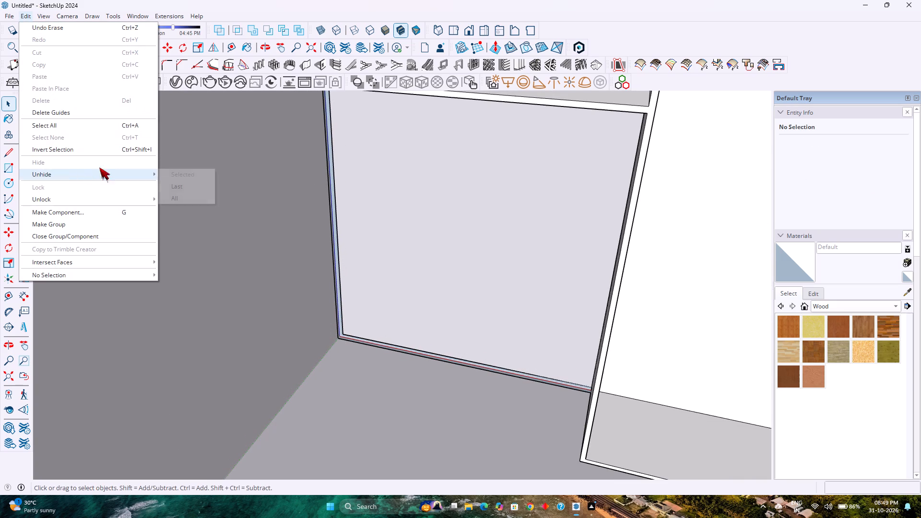
click(177, 190)
Copy the bottom back edges of the two upper-left cabinet compartments 1' 6" straight up their back faces.
scroll(493, 434, down, 4)
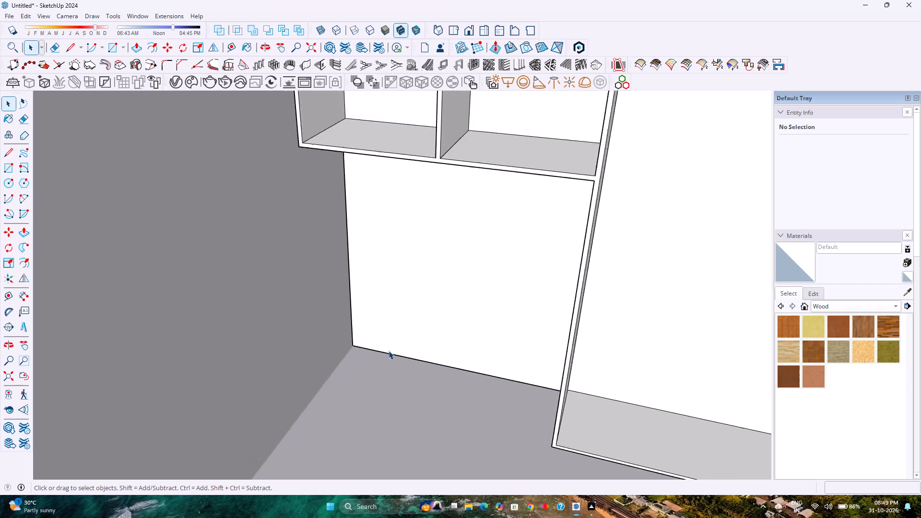
scroll(389, 351, down, 5)
shift+middle_drag(356, 341, 286, 317)
shift+middle_click(283, 316)
shift+middle_drag(265, 309, 260, 308)
shift+middle_click(260, 308)
shift+middle_click(259, 308)
scroll(259, 303, down, 4)
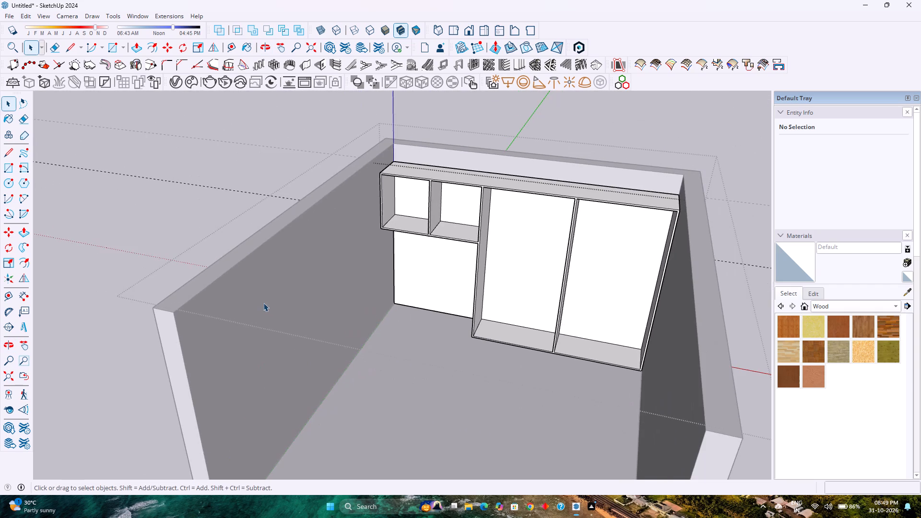
shift+middle_drag(346, 311, 336, 311)
shift+middle_click(334, 311)
shift+middle_drag(329, 310, 280, 322)
shift+middle_drag(279, 323, 261, 334)
shift+middle_click(261, 334)
scroll(355, 235, up, 6)
middle_drag(359, 238, 374, 206)
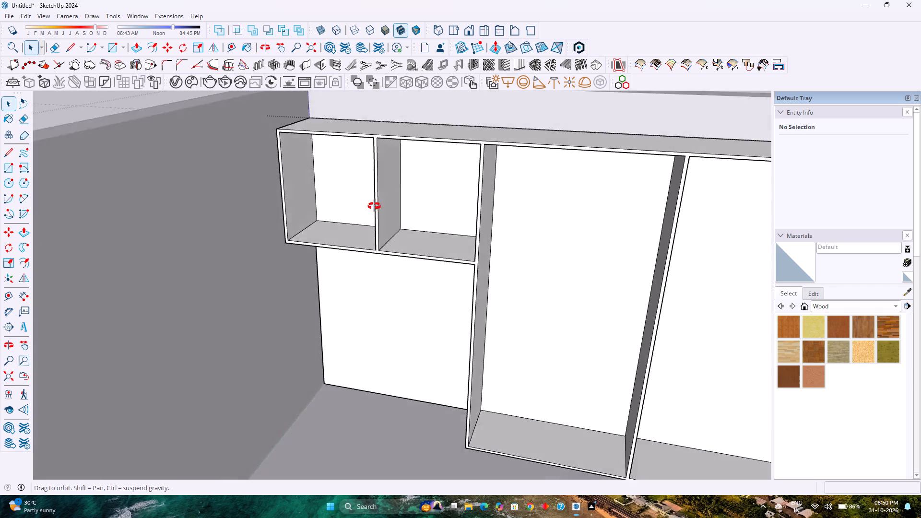
middle_drag(374, 206, 391, 180)
shift+scroll(421, 187, up, 4)
shift+middle_drag(421, 188, 409, 274)
click(418, 307)
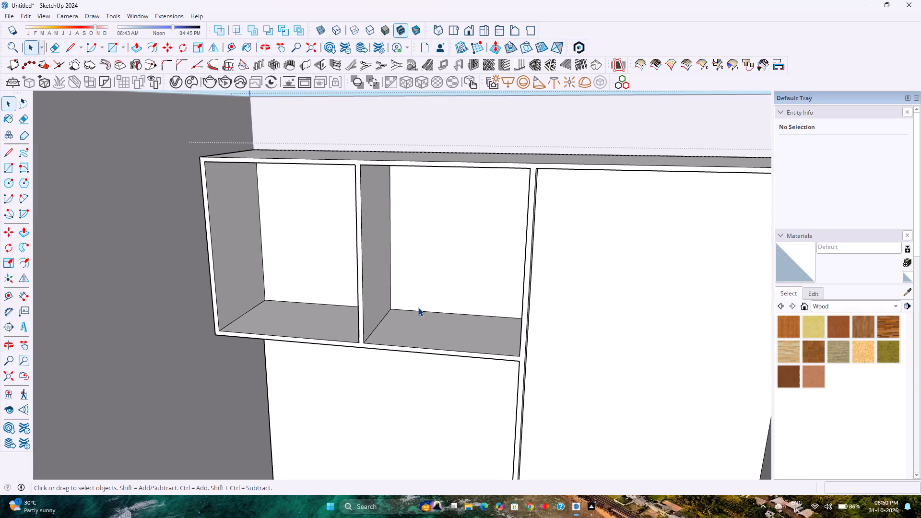
click(418, 310)
shift+click(325, 305)
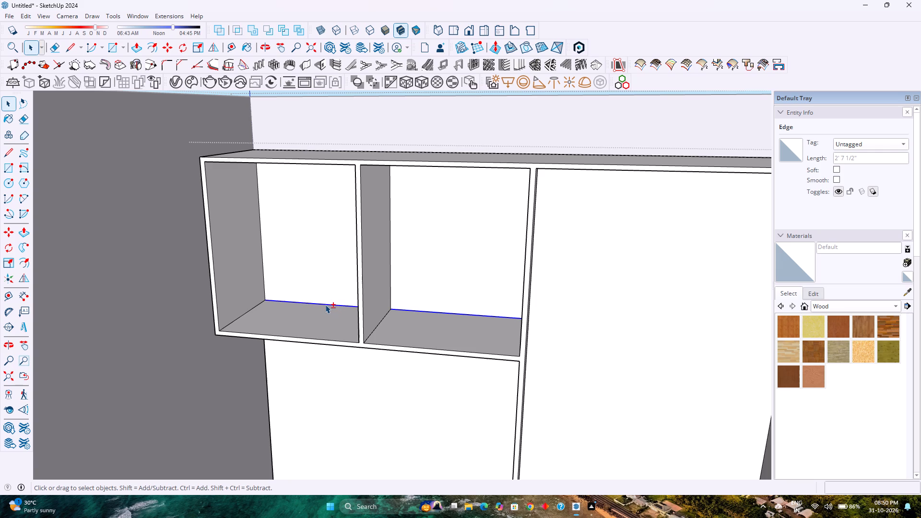
key(m)
click(390, 311)
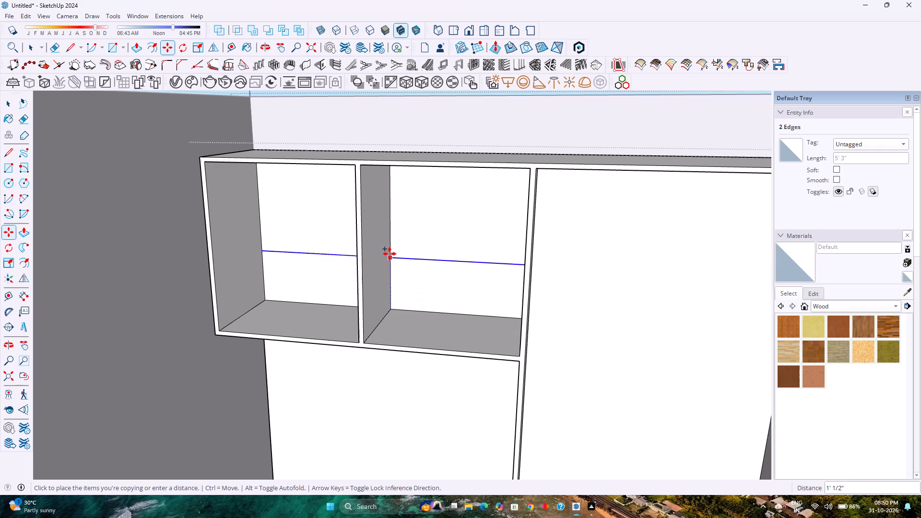
click(391, 237)
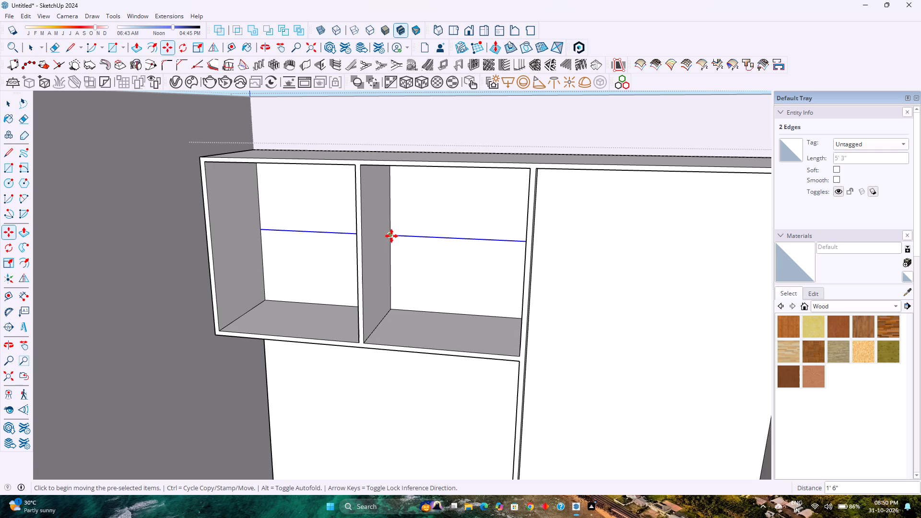
Move the two copied edges up 0.5" along the vertical axis.
click(391, 236)
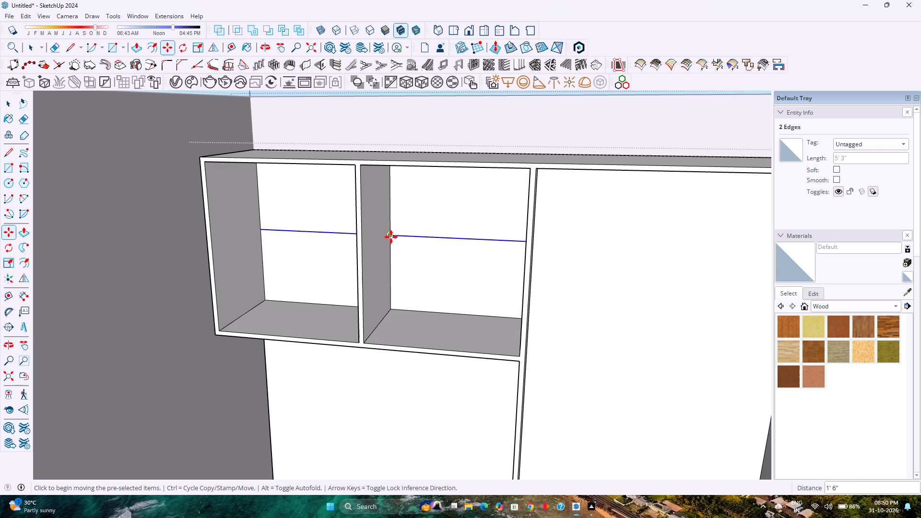
click(391, 237)
key(Up)
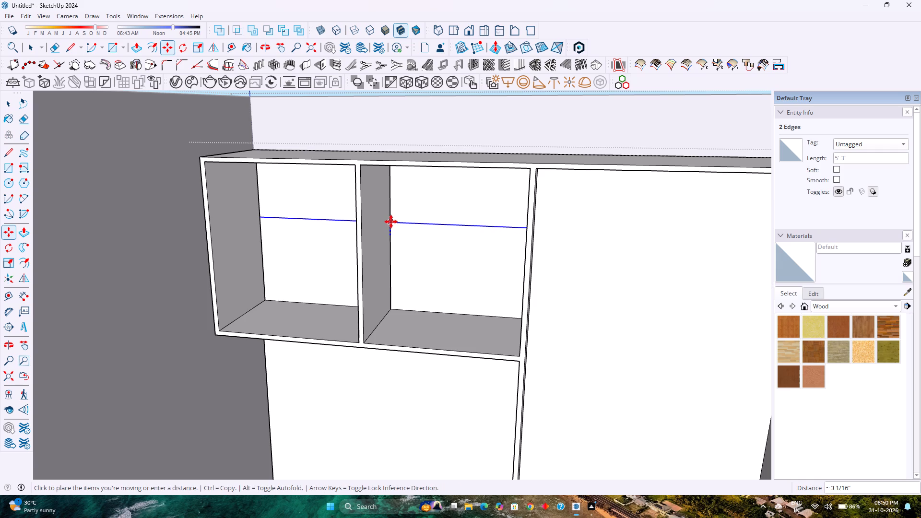
text(0.5)
key(Return)
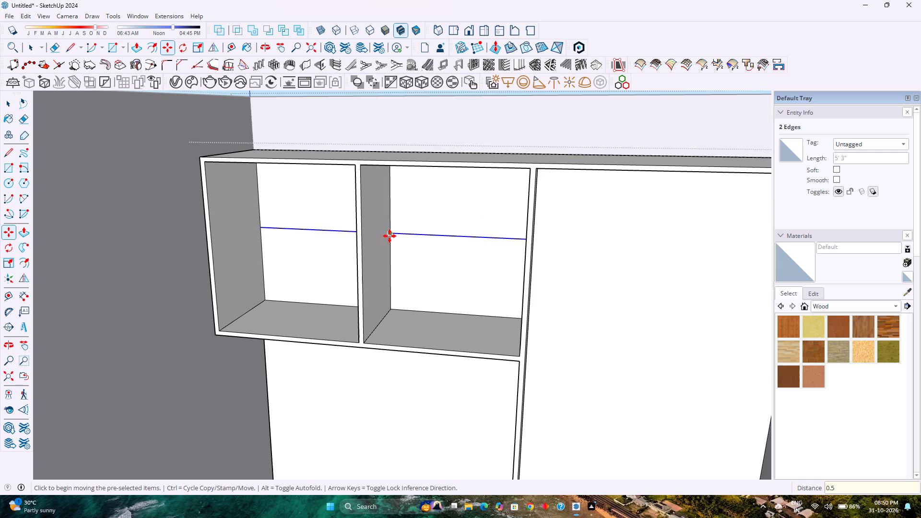
Copy the two raised edges 1" straight down to outline a shelf strip in each upper-left compartment.
click(390, 236)
key(Up)
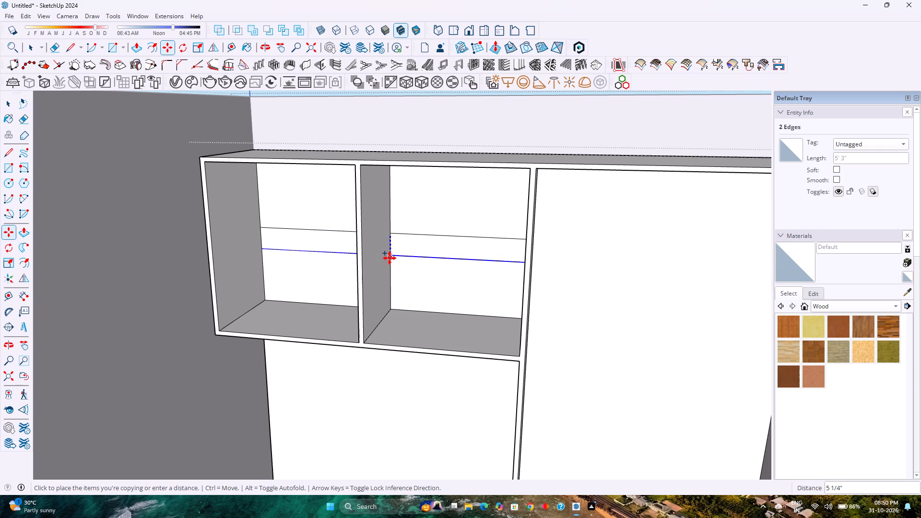
key(1)
key(Return)
Push/Pull the shelf strips in both upper-left compartments forward 1'10" to form the middle shelves.
scroll(393, 255, up, 3)
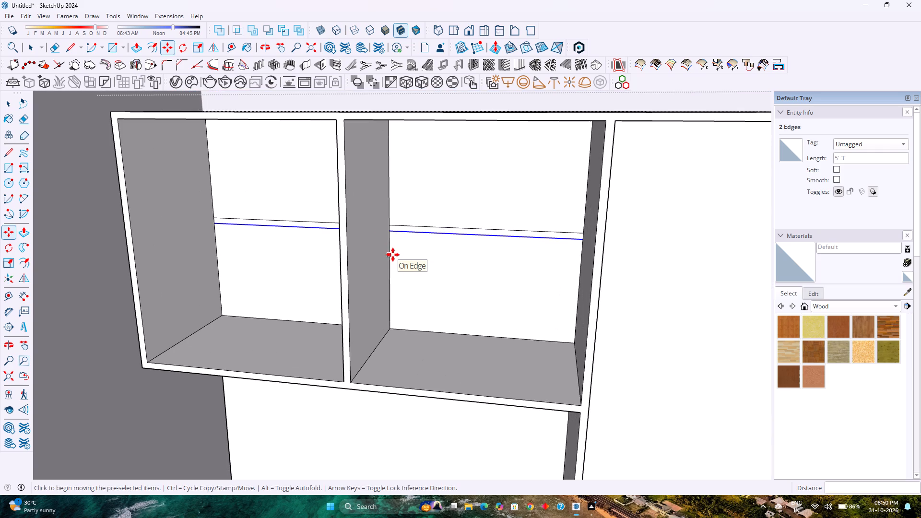
key(p)
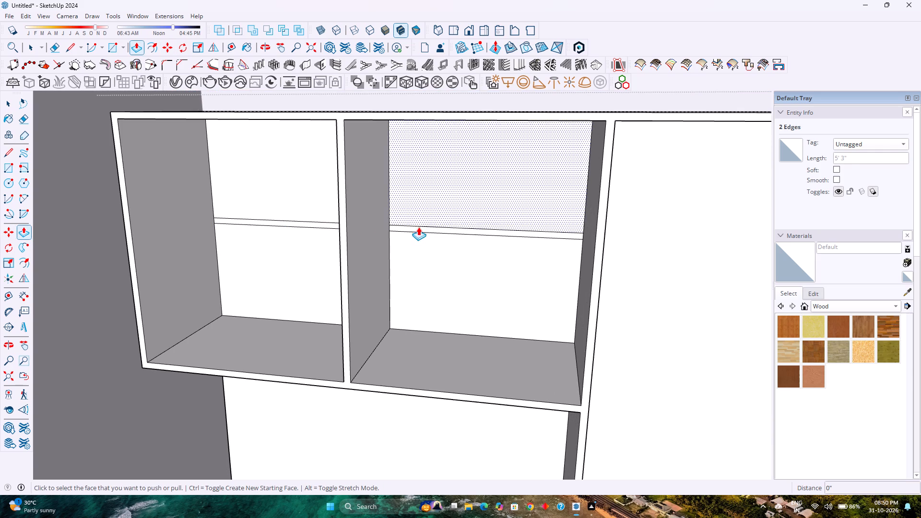
click(418, 227)
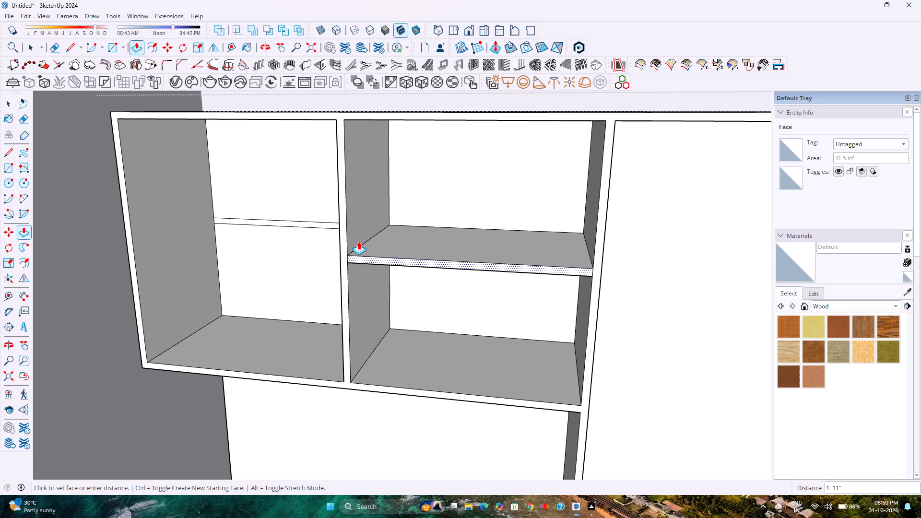
text(1')
text(10)
key(Return)
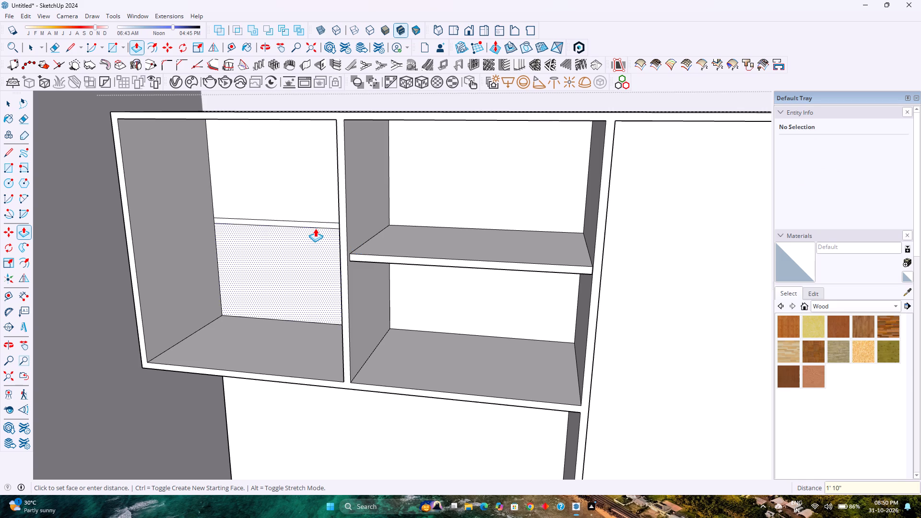
double_click(317, 226)
key(space)
Examine the shelved cabinet within the whole room from farther away and from the front.
scroll(305, 257, down, 6)
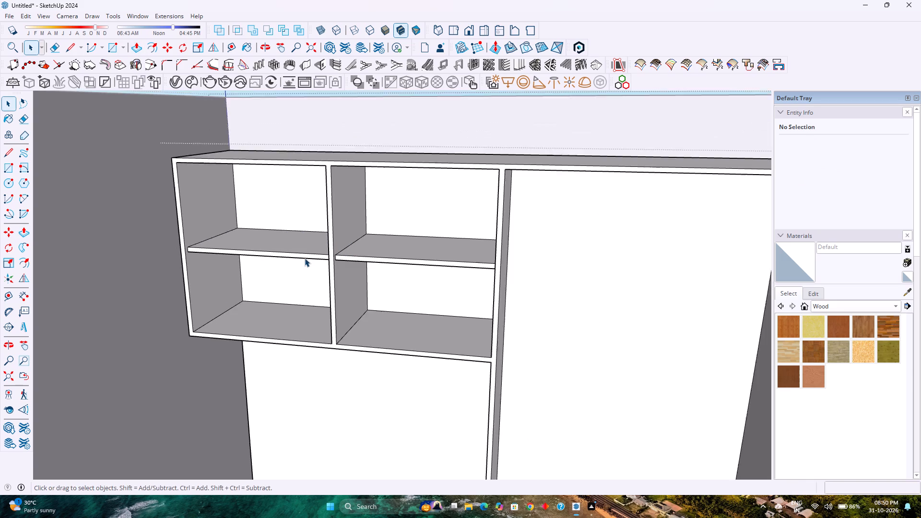
scroll(305, 258, down, 8)
scroll(332, 395, down, 1)
shift+middle_drag(324, 388, 314, 372)
shift+middle_drag(307, 357, 290, 320)
shift+middle_click(289, 317)
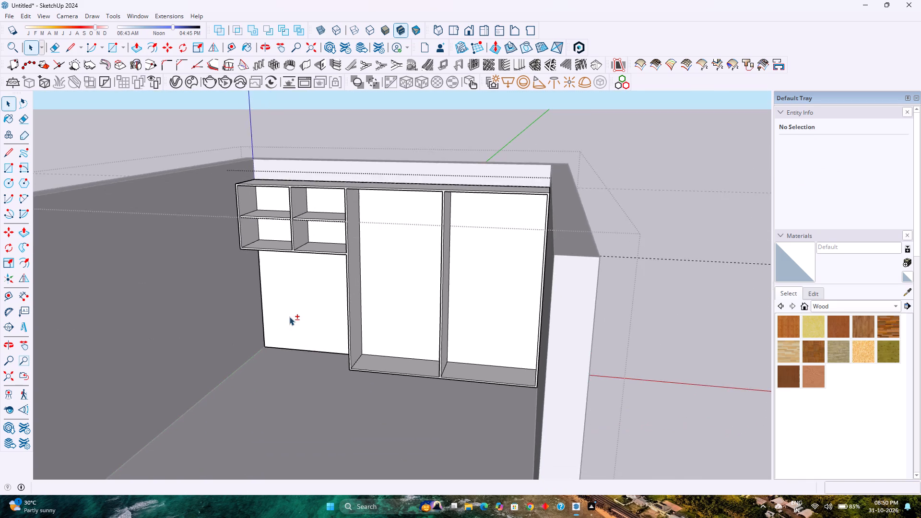
scroll(290, 316, down, 4)
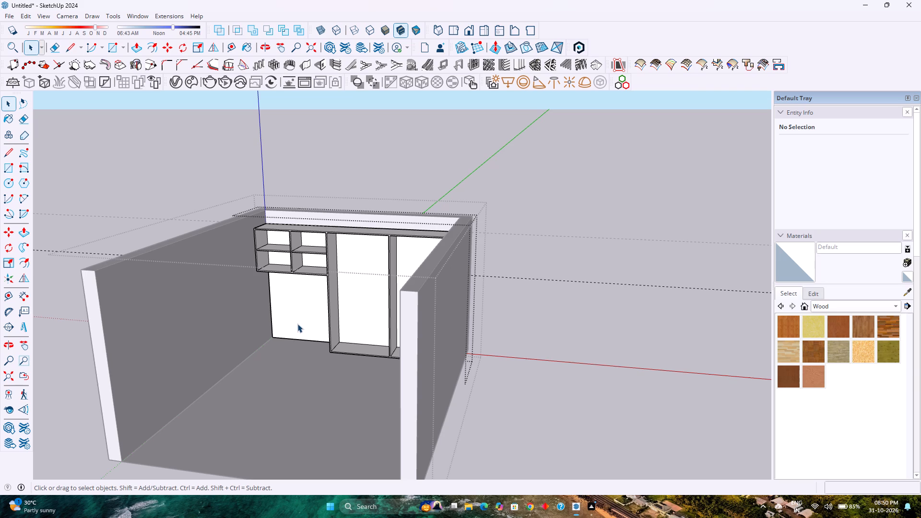
scroll(297, 324, down, 3)
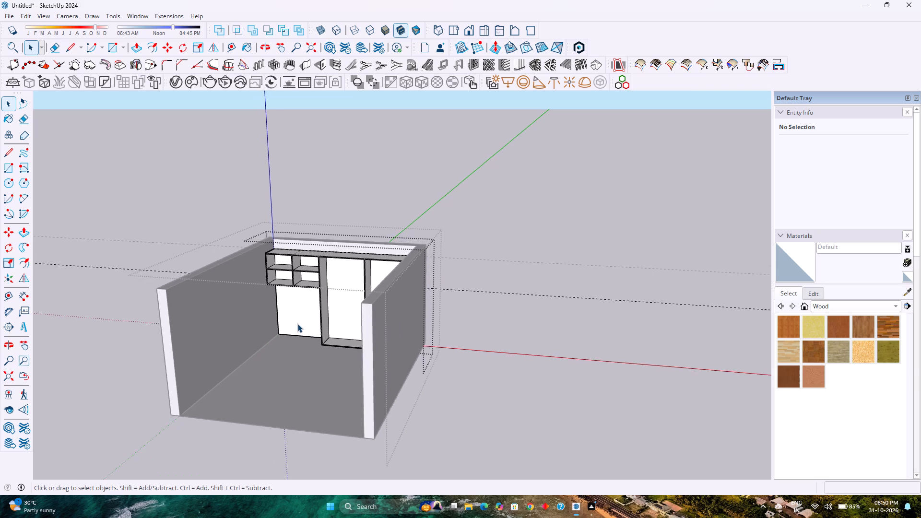
scroll(297, 324, down, 1)
scroll(297, 324, up, 5)
middle_drag(294, 331, 365, 353)
middle_drag(367, 353, 372, 353)
middle_click(372, 353)
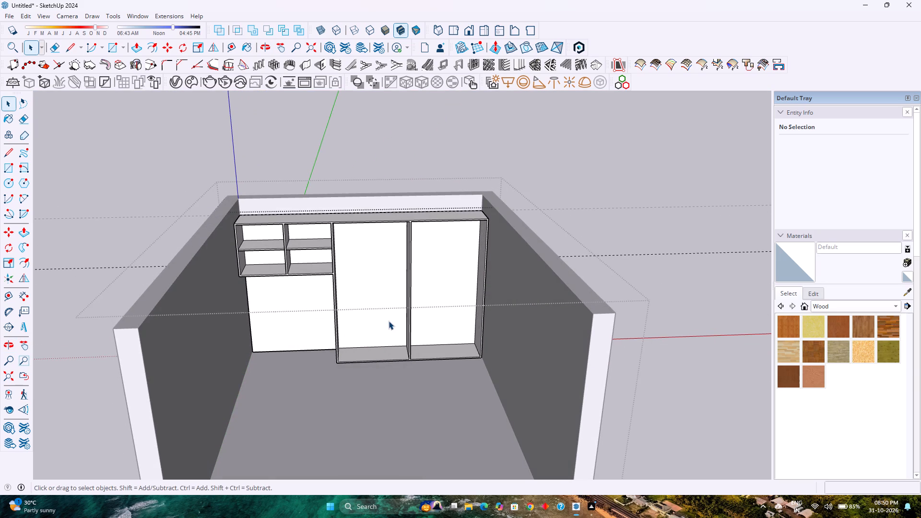
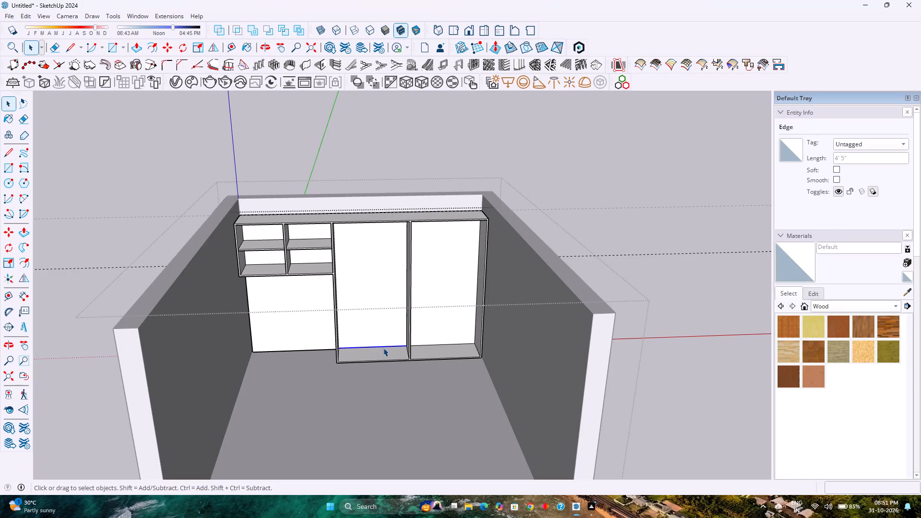
Copy the bottom back edge of the middle tall compartment 6' straight up along the vertical axis.
key(m)
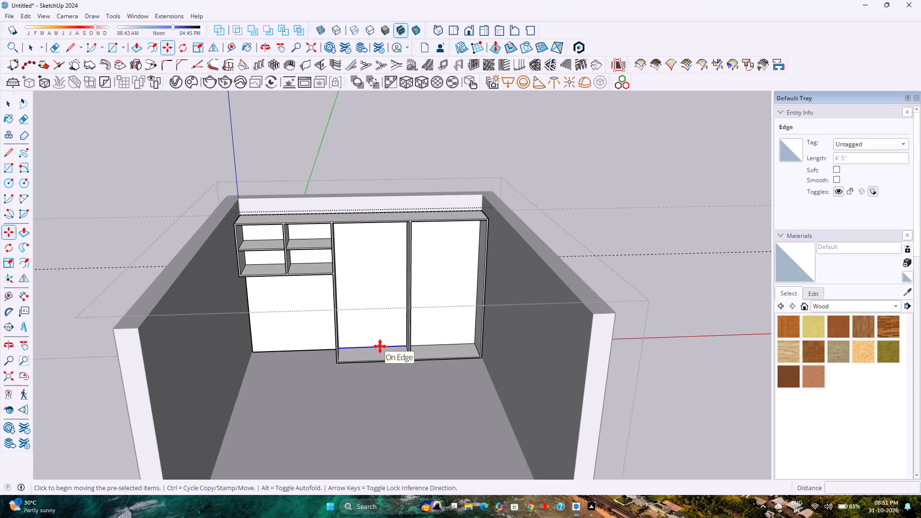
click(380, 346)
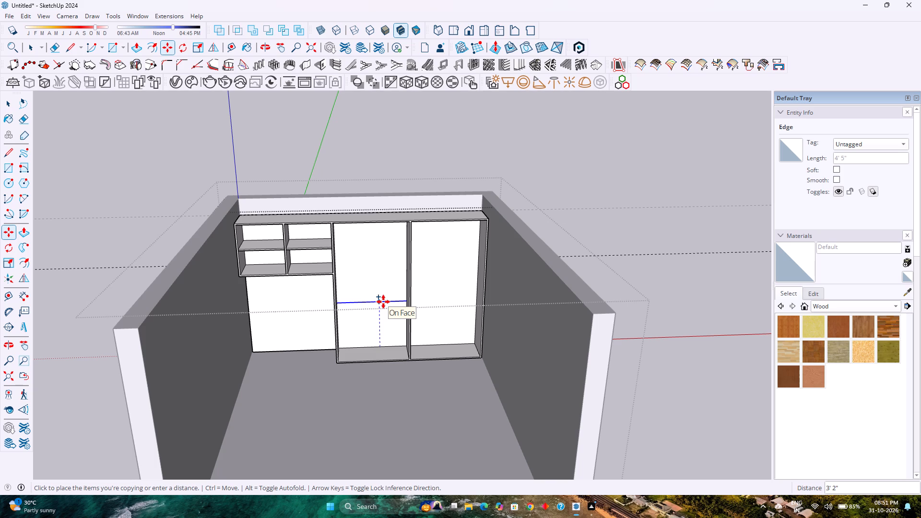
scroll(383, 301, up, 4)
middle_drag(383, 299, 383, 262)
middle_click(383, 262)
key(Up)
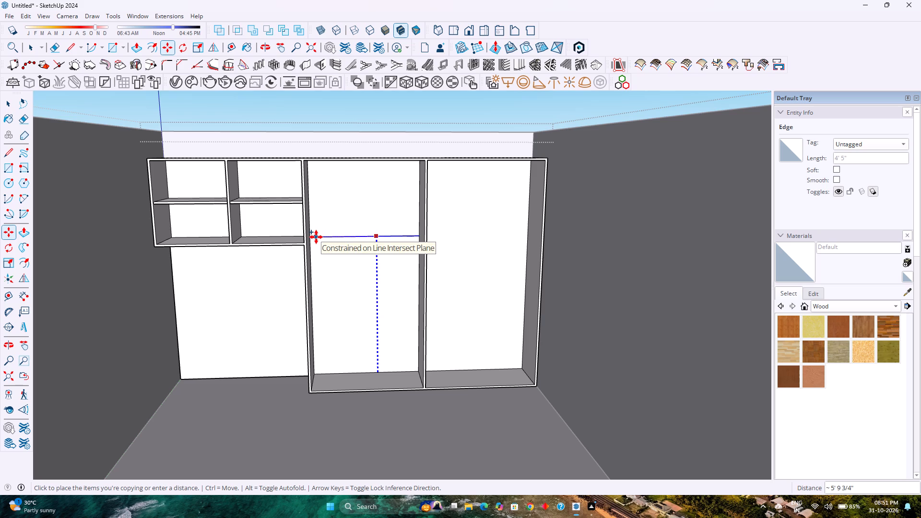
text(6')
key(Return)
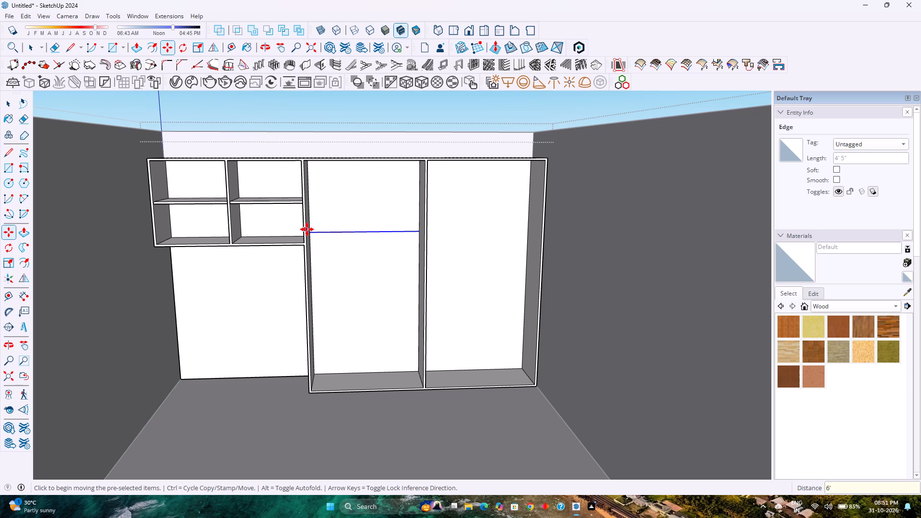
Copy the raised edge 1" straight up to outline a shelf strip in the middle tall compartment.
click(312, 231)
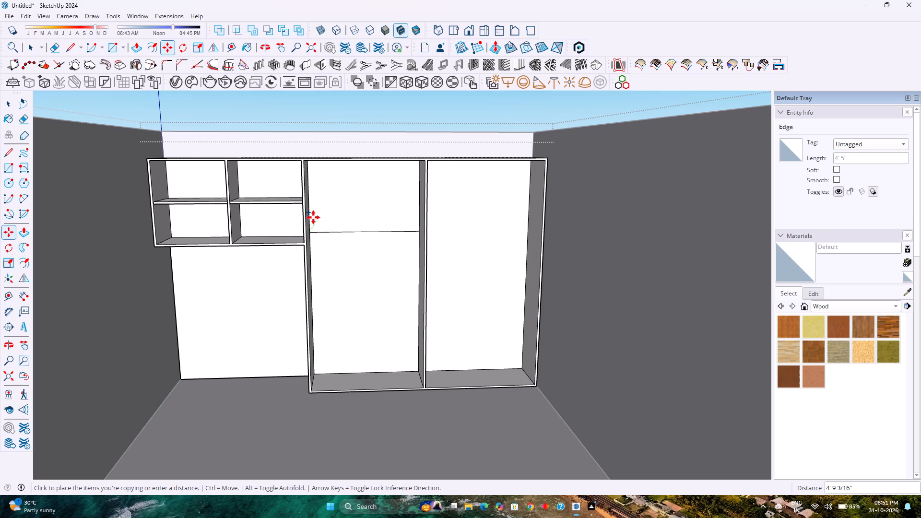
key(Up)
key(1)
key(Return)
key(space)
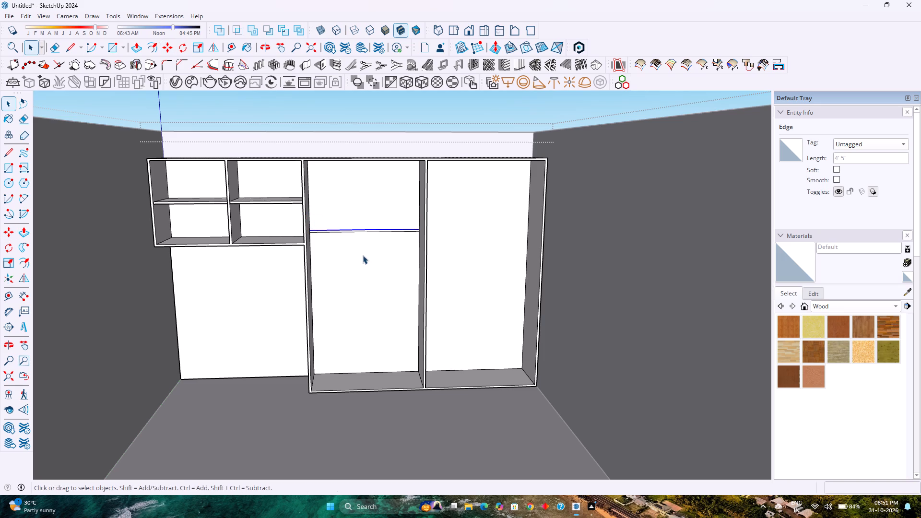
Copy the shelf strip's edges 4'6" across into the right tall compartment, aligned at the same height.
drag(366, 252, 356, 217)
right_click(356, 215)
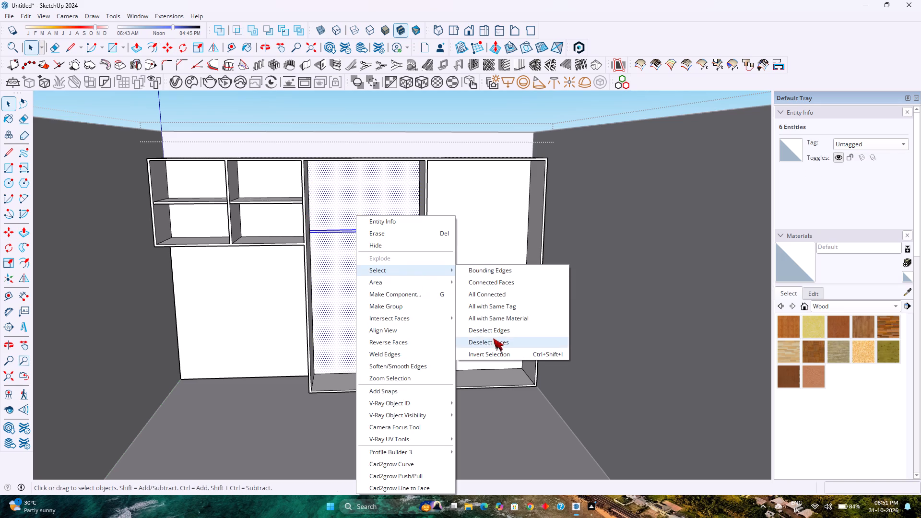
click(494, 340)
key(m)
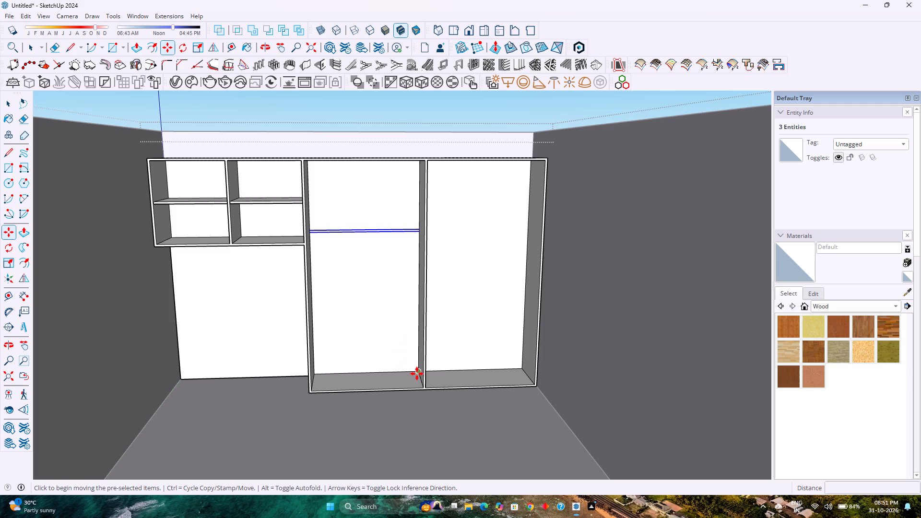
click(417, 370)
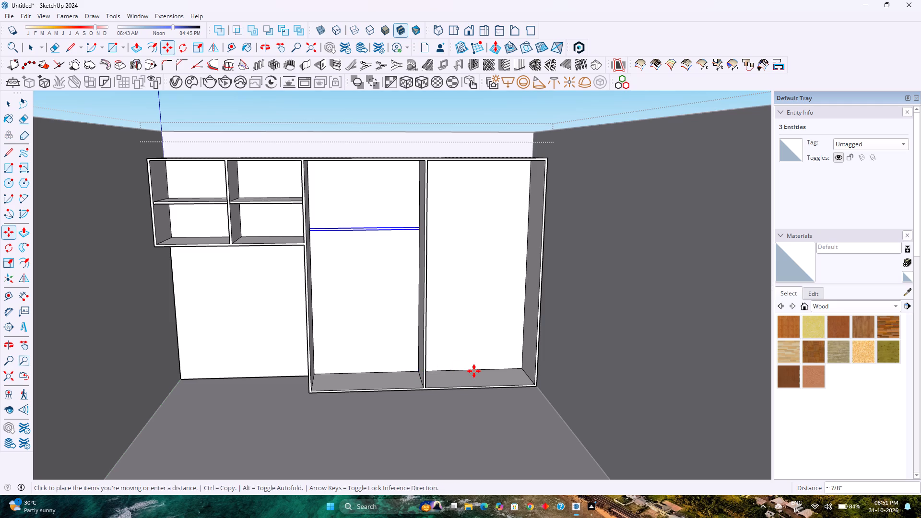
click(521, 370)
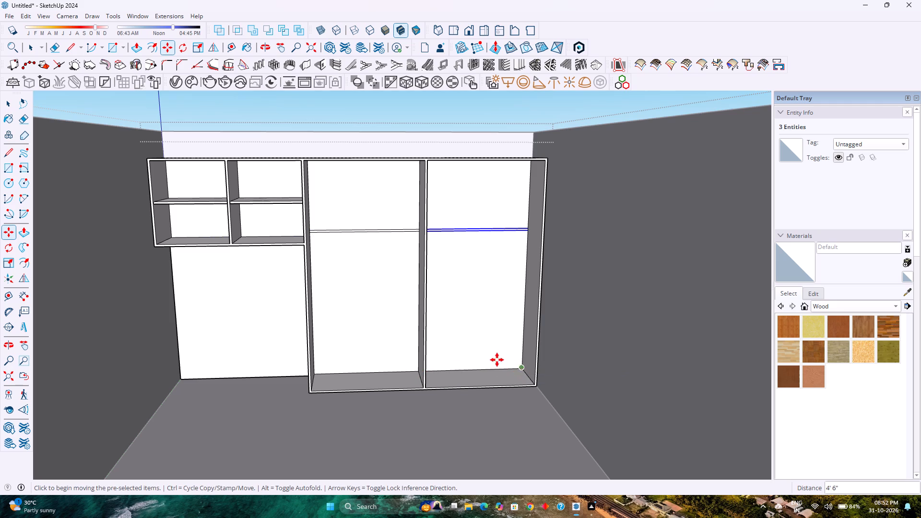
scroll(495, 358, up, 6)
middle_drag(491, 361, 456, 375)
scroll(456, 369, down, 4)
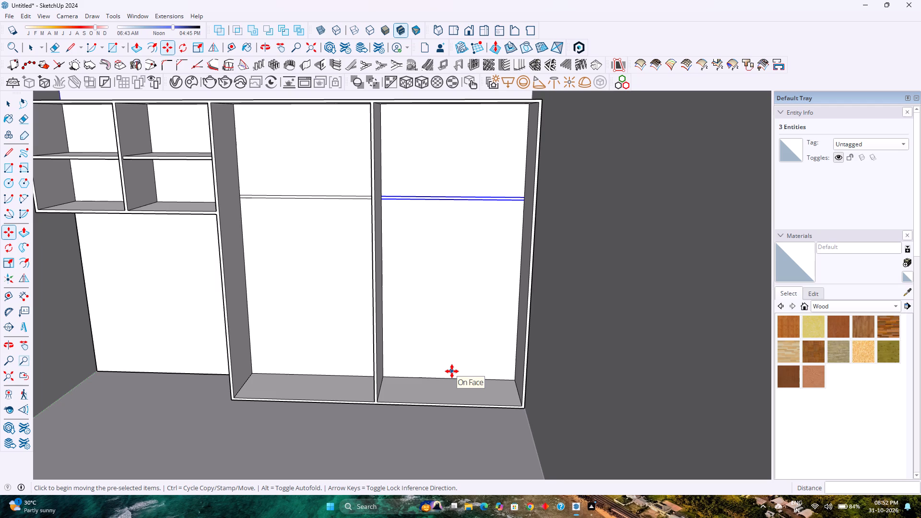
key(space)
key(Escape)
Inside the cabinet group, copy the middle compartment's bottom back edge up 3' and divide that distance into three equally spaced copies.
scroll(395, 297, down, 3)
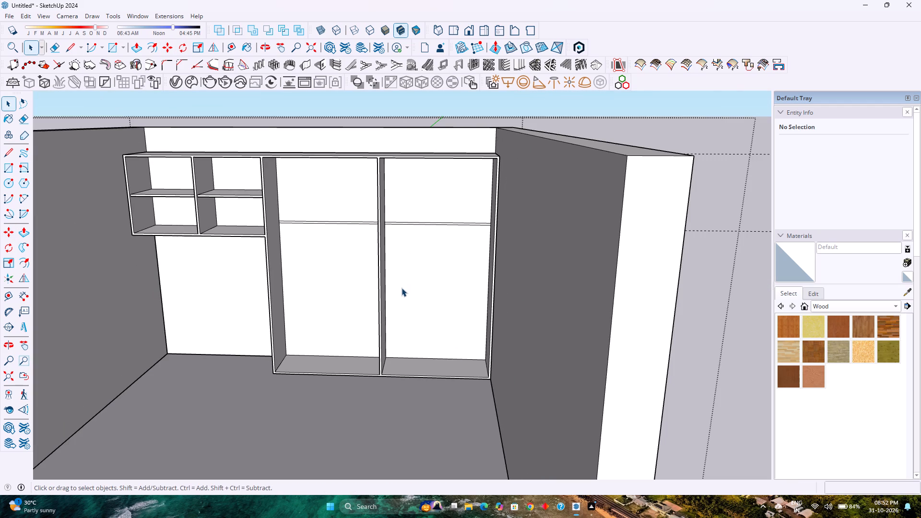
click(327, 356)
click(327, 356)
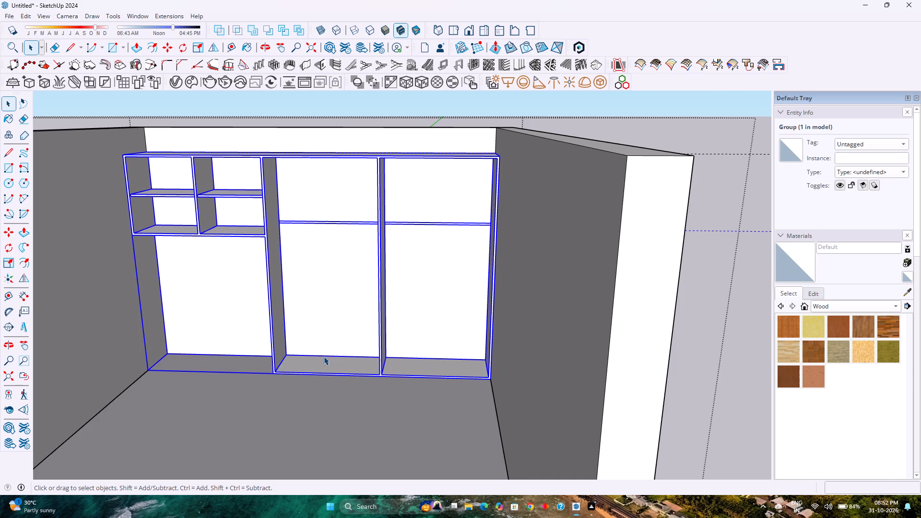
double_click(323, 355)
click(323, 355)
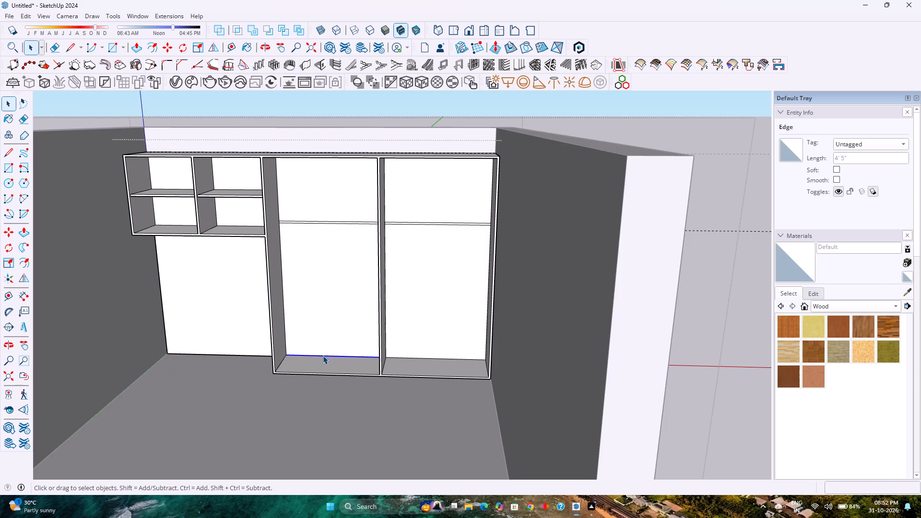
key(m)
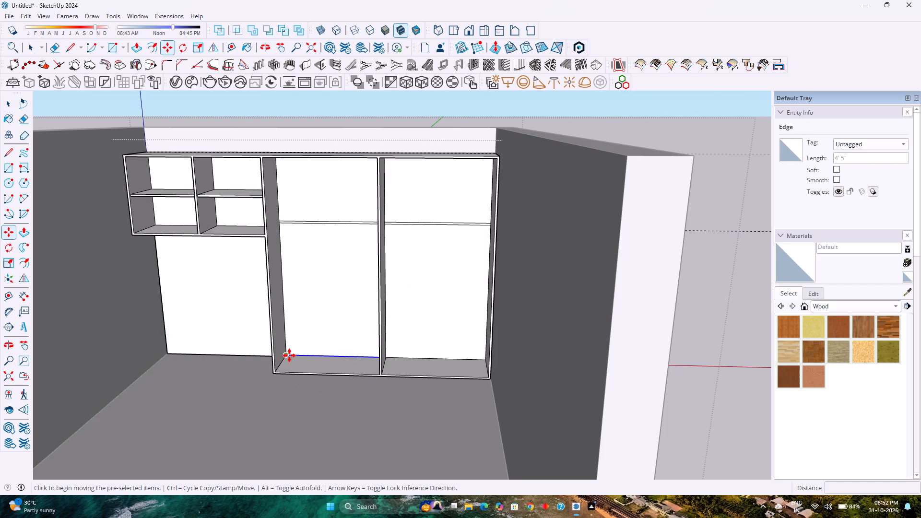
click(289, 355)
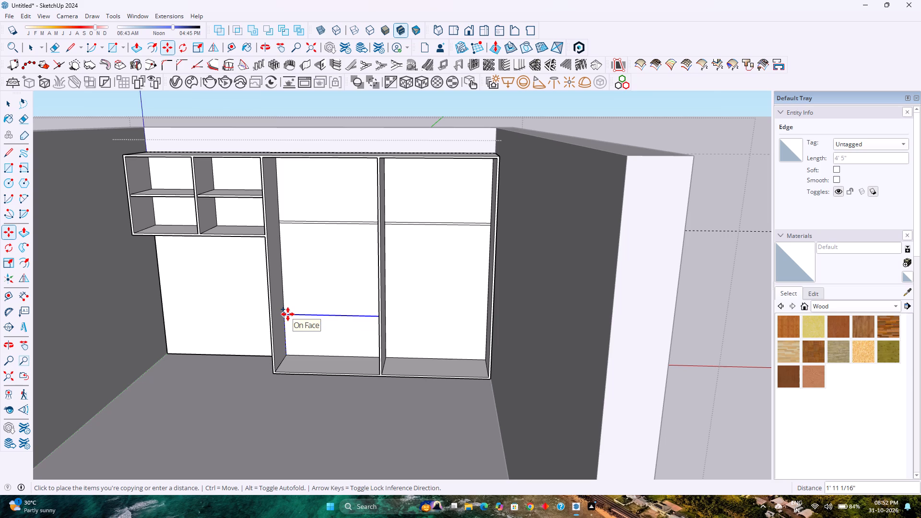
key(Up)
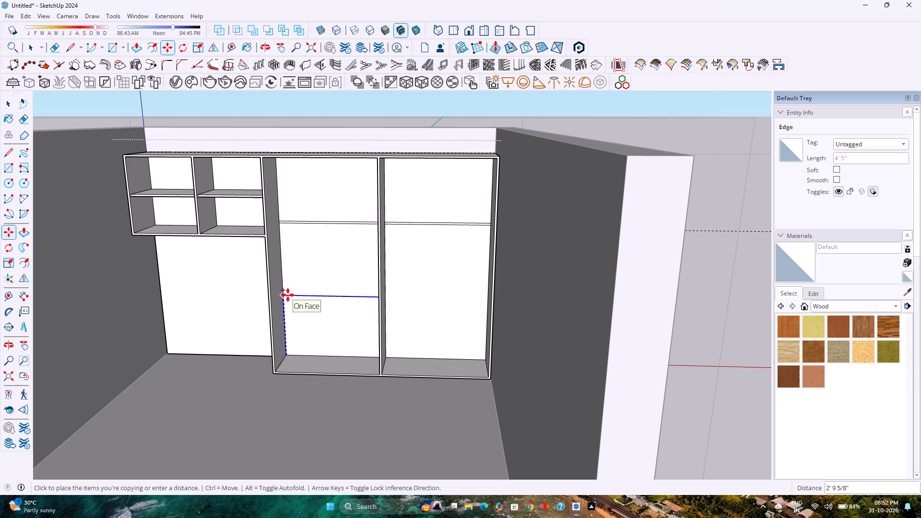
text(3')
key(BackSpace)
text(2')
key(3)
key(BackSpace)
key(BackSpace)
key(BackSpace)
key(BackSpace)
text(3')
key(Return)
text(/3)
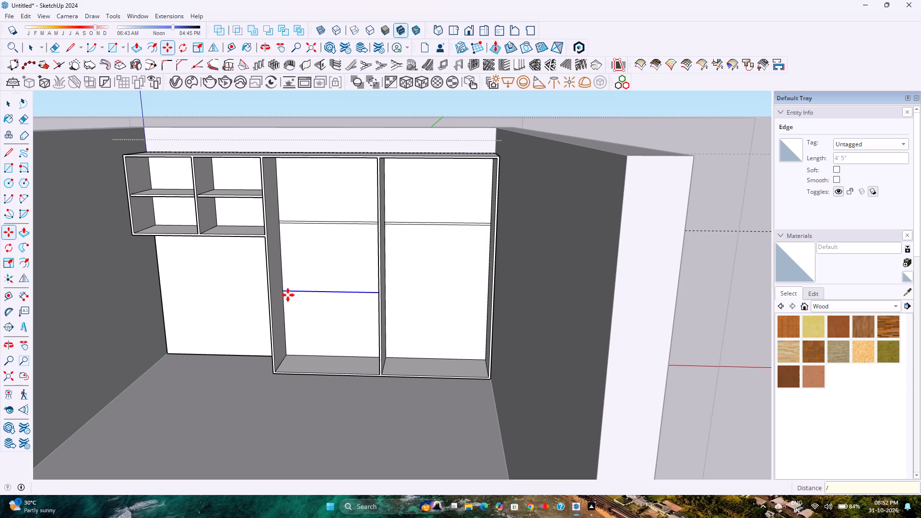
key(Return)
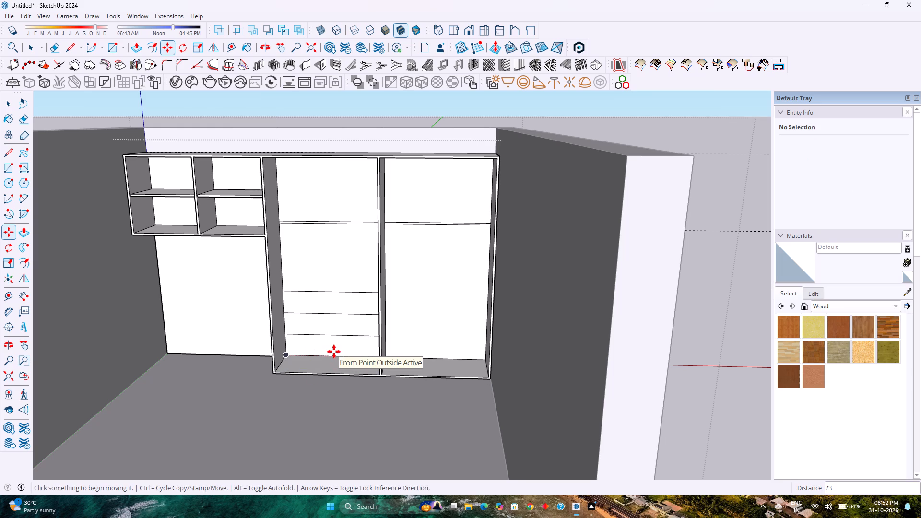
Move the three evenly spaced edges in the middle compartment up 0.5" along the vertical axis.
key(space)
drag(334, 352, 307, 282)
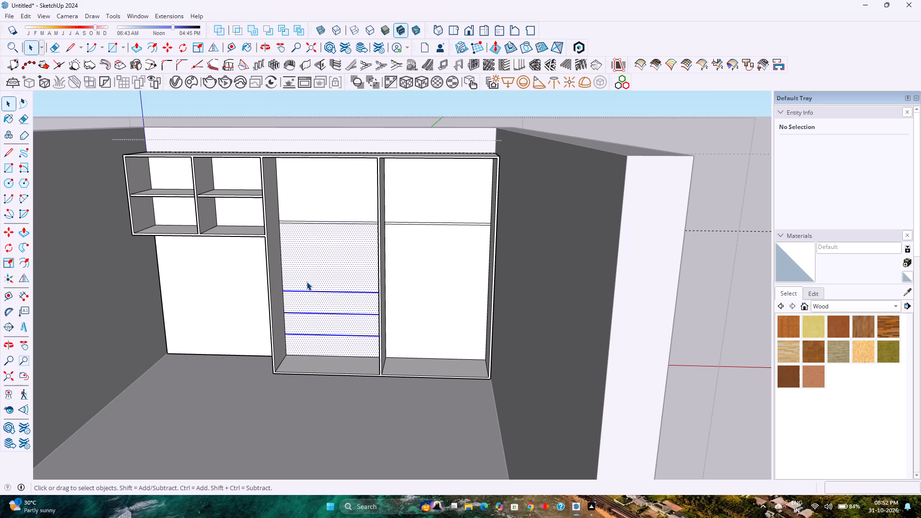
right_click(330, 266)
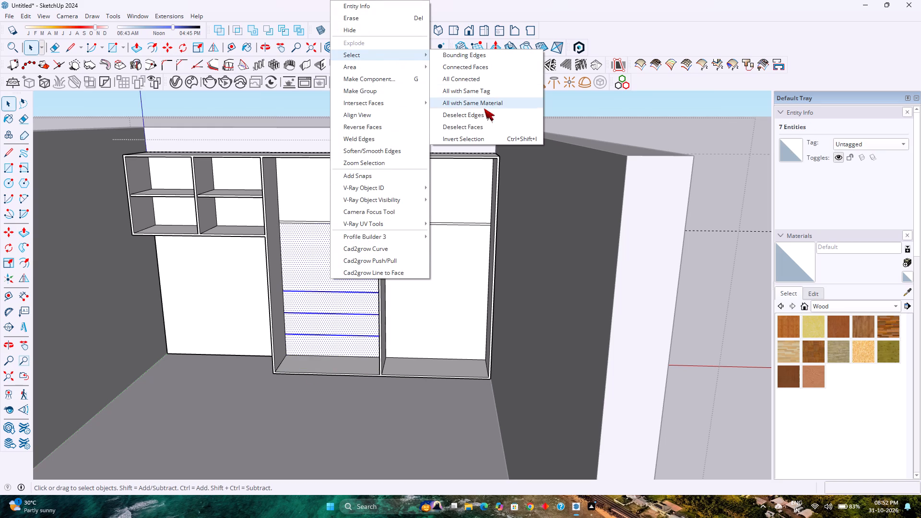
click(485, 124)
key(m)
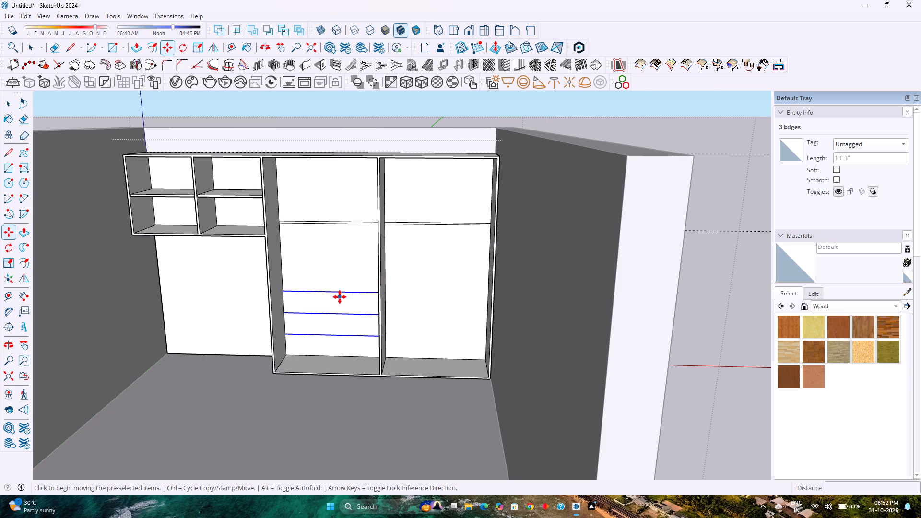
scroll(345, 295, up, 5)
middle_drag(346, 296, 430, 299)
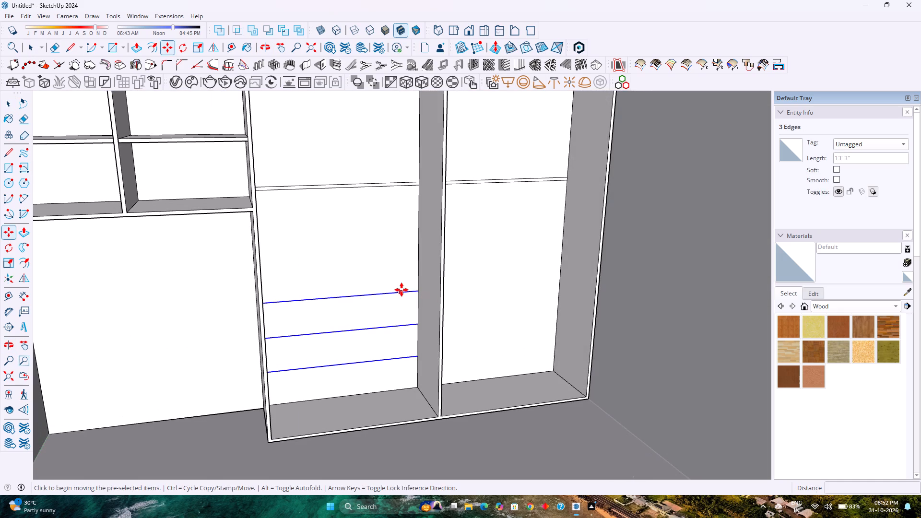
click(416, 291)
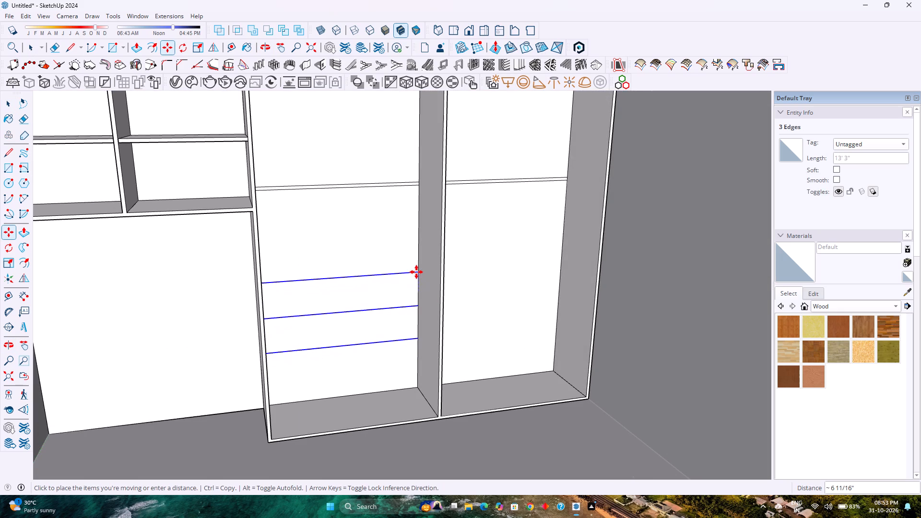
key(Up)
text(0.5)
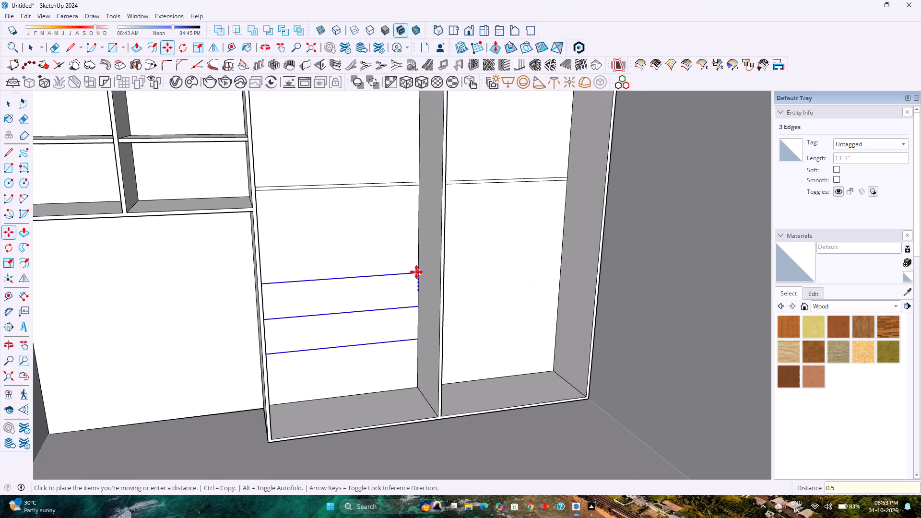
key(Return)
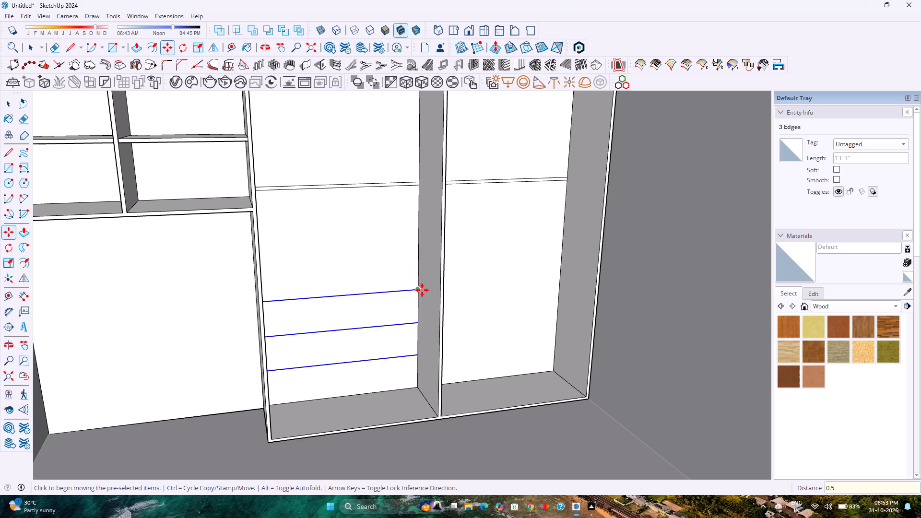
Copy the three raised edges 1" straight down to outline three strips in the lower part of the middle compartment.
click(415, 290)
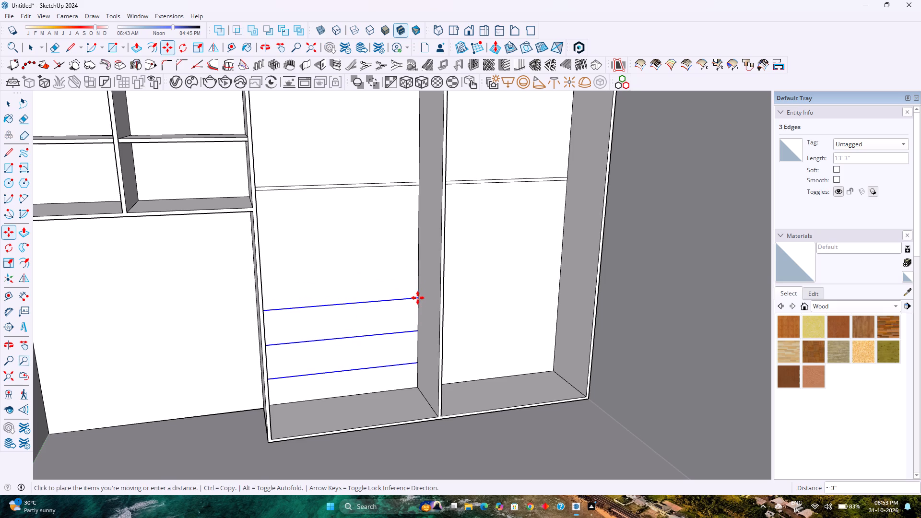
key(Up)
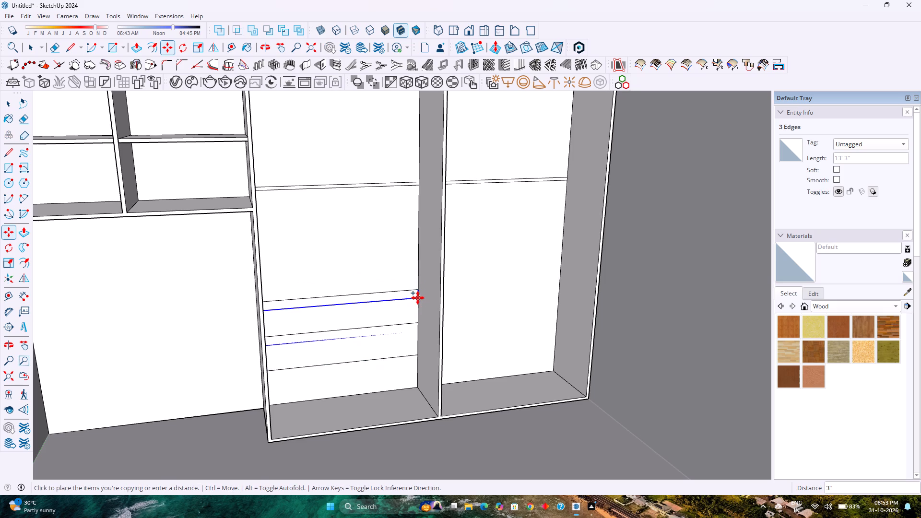
key(1)
key(Return)
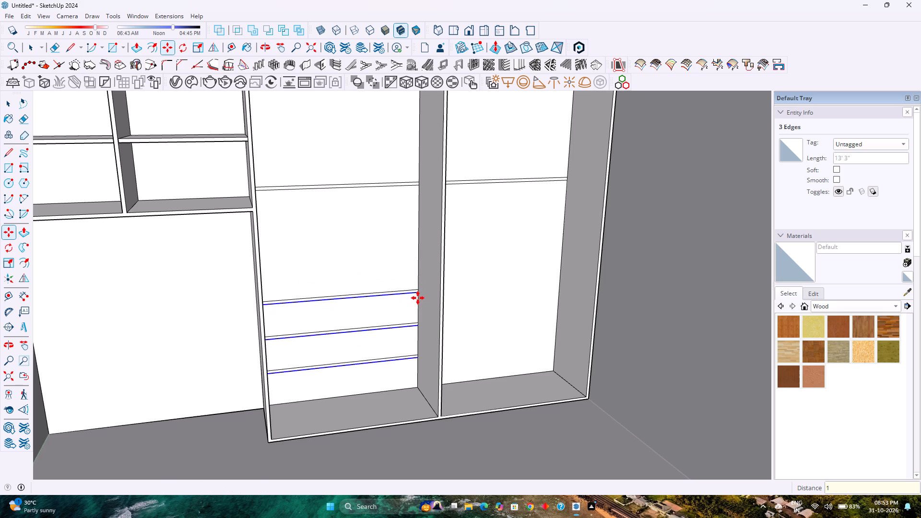
Push/Pull the three strips in the lower middle compartment out 1'11" to form shelves reaching the cabinet's front.
key(p)
scroll(394, 293, up, 7)
click(395, 293)
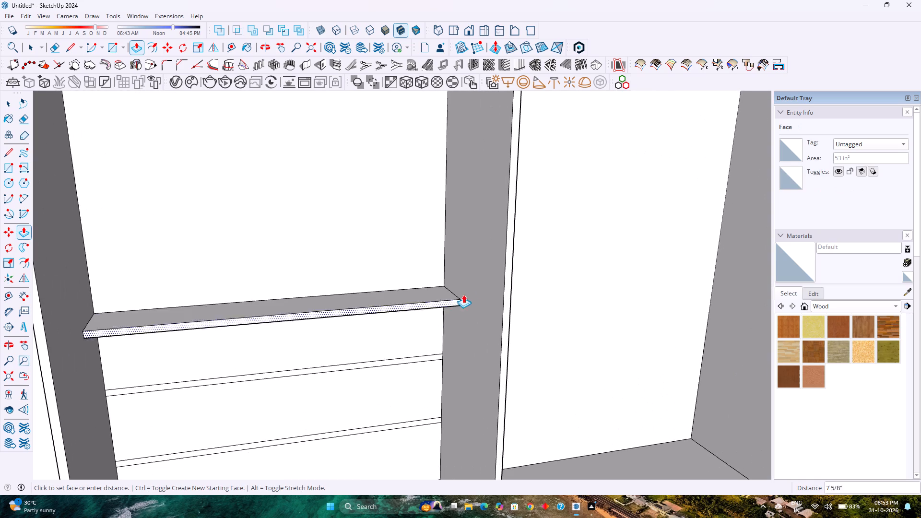
click(502, 275)
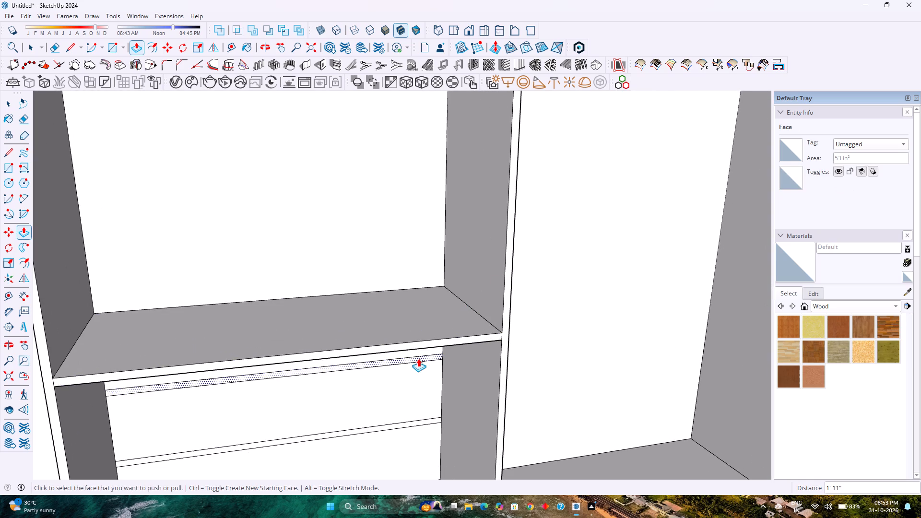
double_click(418, 358)
scroll(432, 439, down, 2)
middle_drag(428, 439, 422, 436)
middle_drag(421, 435, 409, 386)
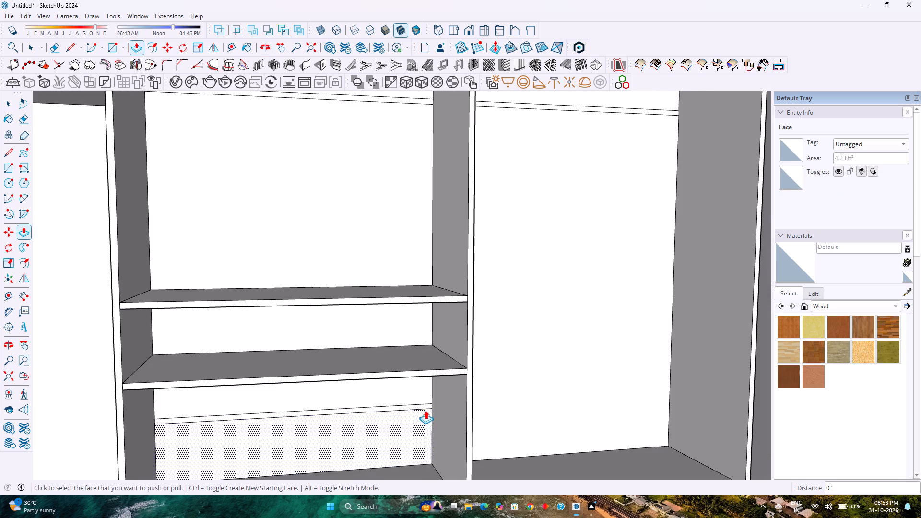
double_click(425, 407)
Erase the short seam edges at both front ends of the three lower shelves, merging them with the uprights.
scroll(425, 405, down, 10)
middle_drag(422, 403, 317, 377)
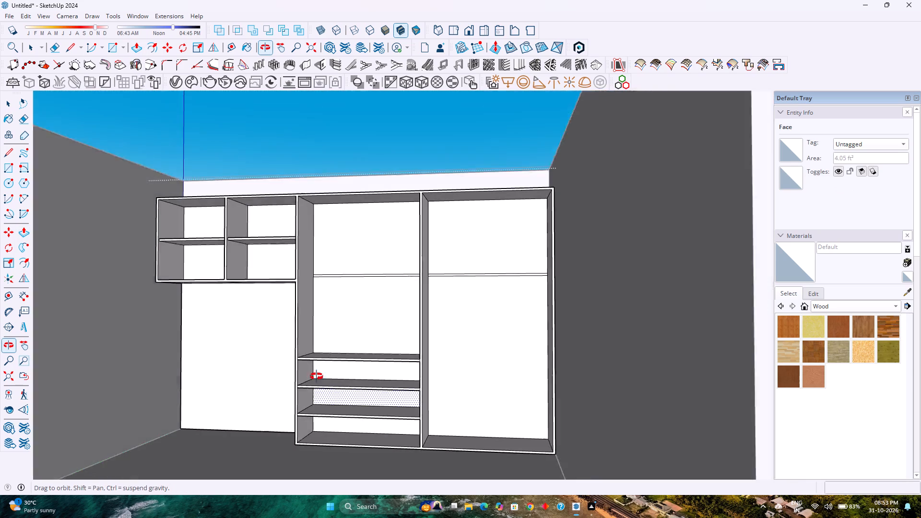
middle_drag(317, 377, 310, 376)
middle_click(310, 376)
scroll(303, 389, up, 16)
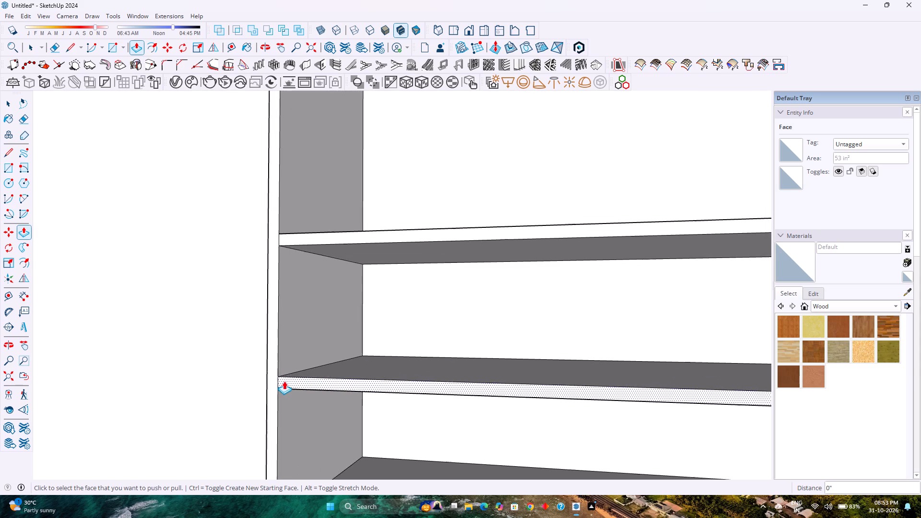
key(e)
scroll(277, 377, up, 4)
click(277, 379)
scroll(277, 381, down, 2)
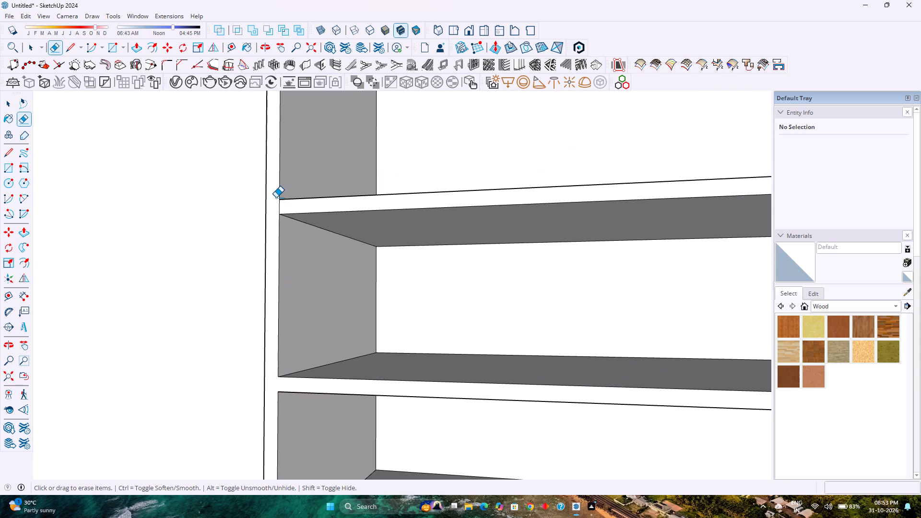
click(280, 208)
scroll(280, 208, down, 7)
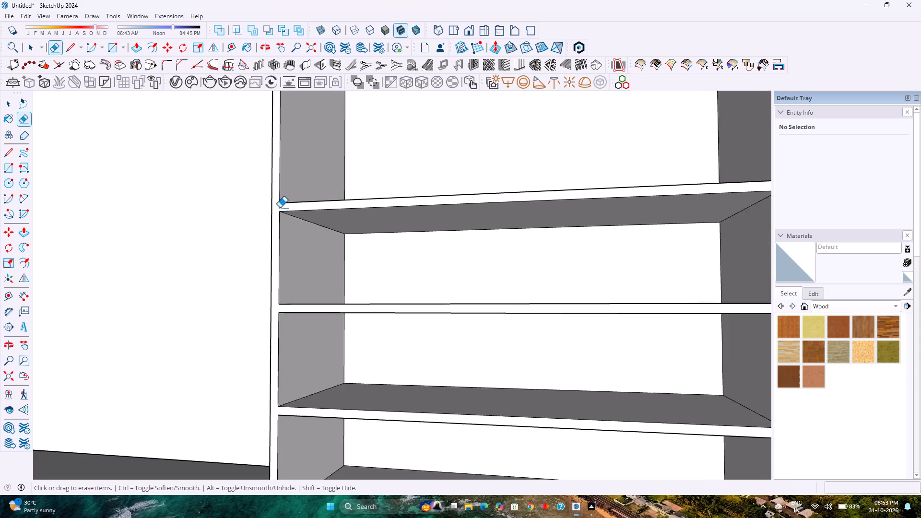
scroll(280, 208, down, 5)
scroll(543, 200, up, 7)
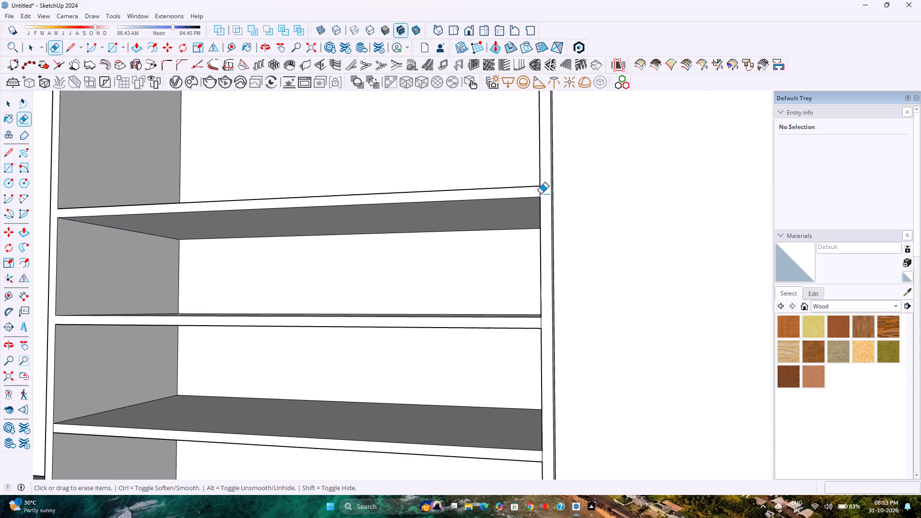
click(540, 193)
click(541, 321)
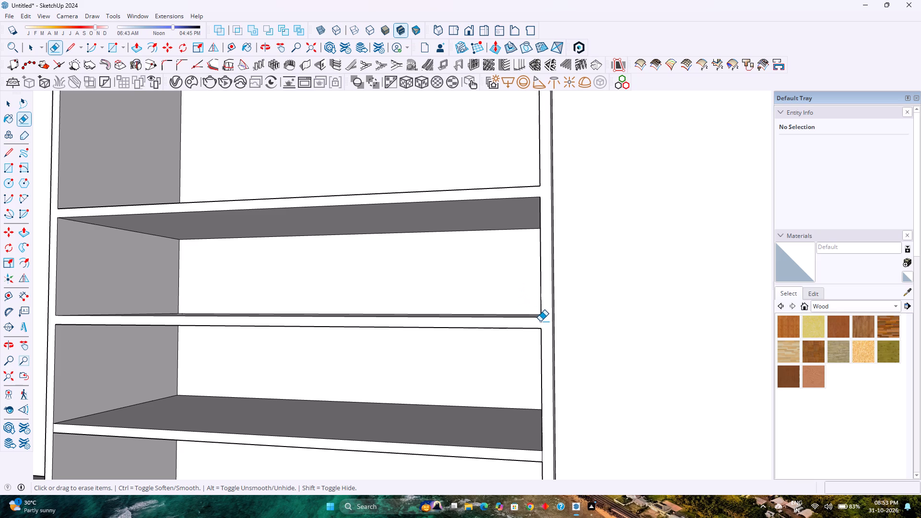
scroll(508, 342, down, 5)
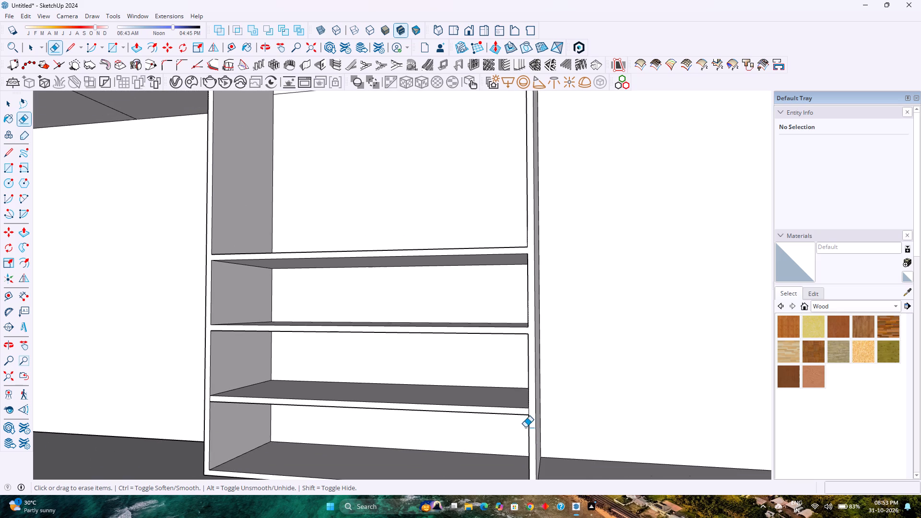
scroll(532, 415, up, 4)
click(528, 410)
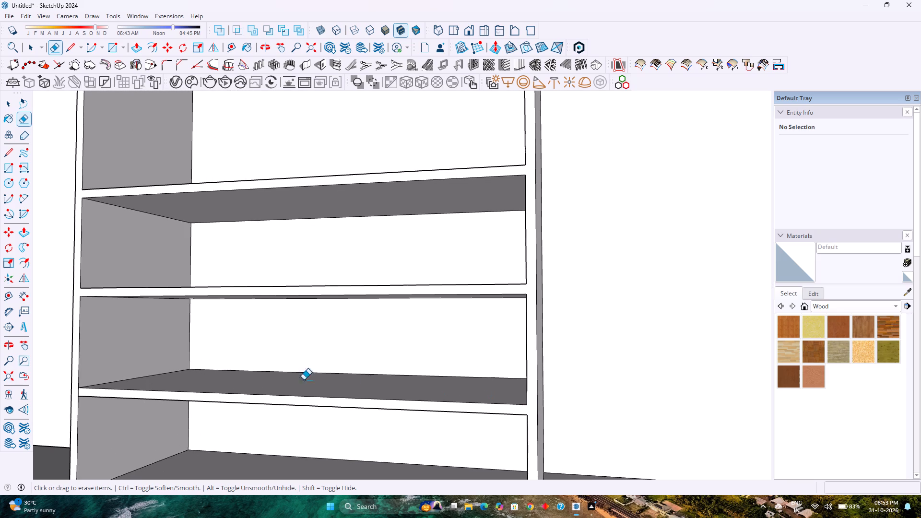
click(78, 392)
key(space)
Push/Pull the upper strips in the middle and right tall compartments out by the same 1'11" to form shelves.
scroll(95, 349, down, 9)
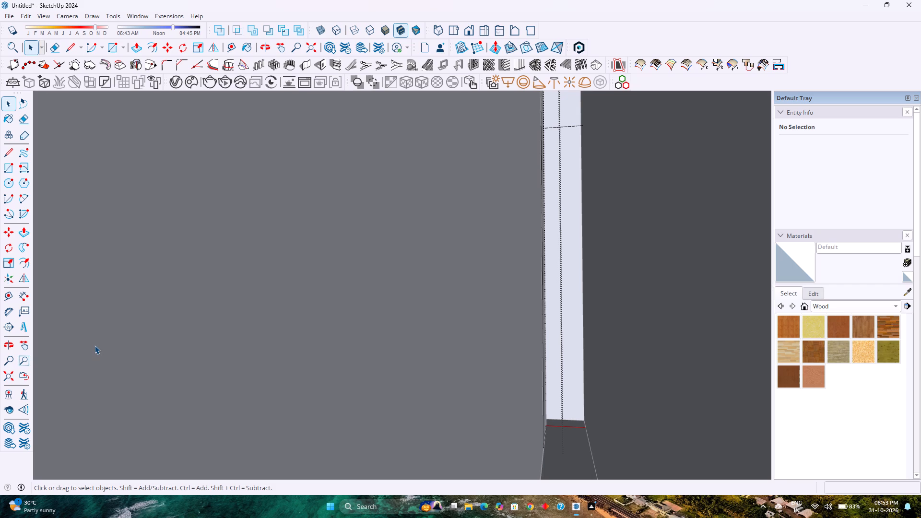
click(10, 380)
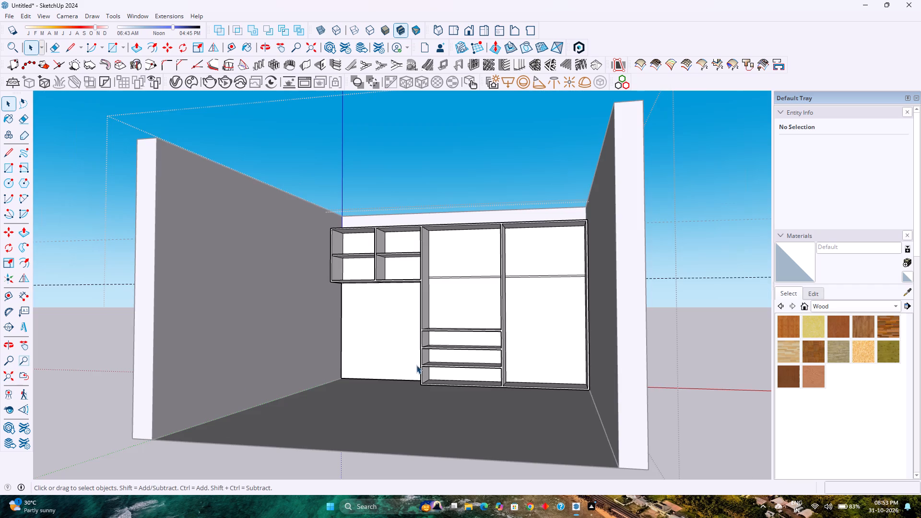
scroll(417, 365, up, 3)
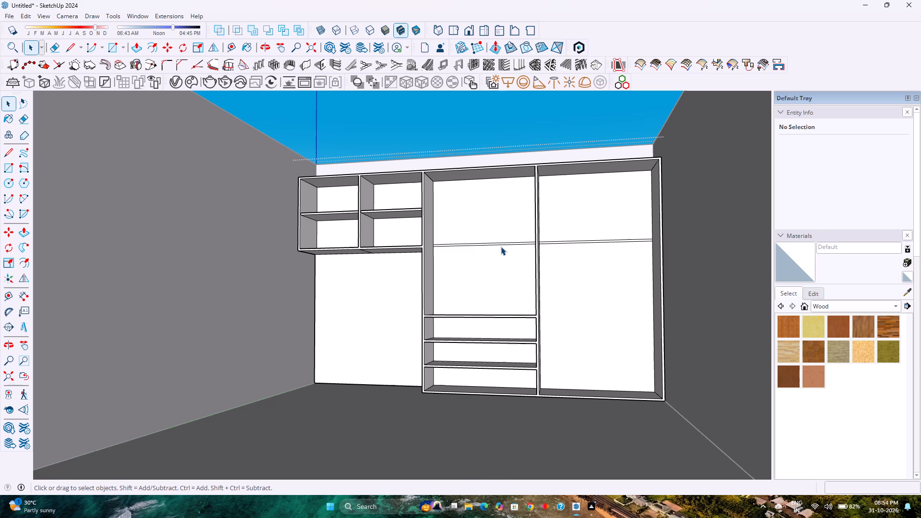
scroll(504, 248, up, 8)
key(p)
double_click(512, 239)
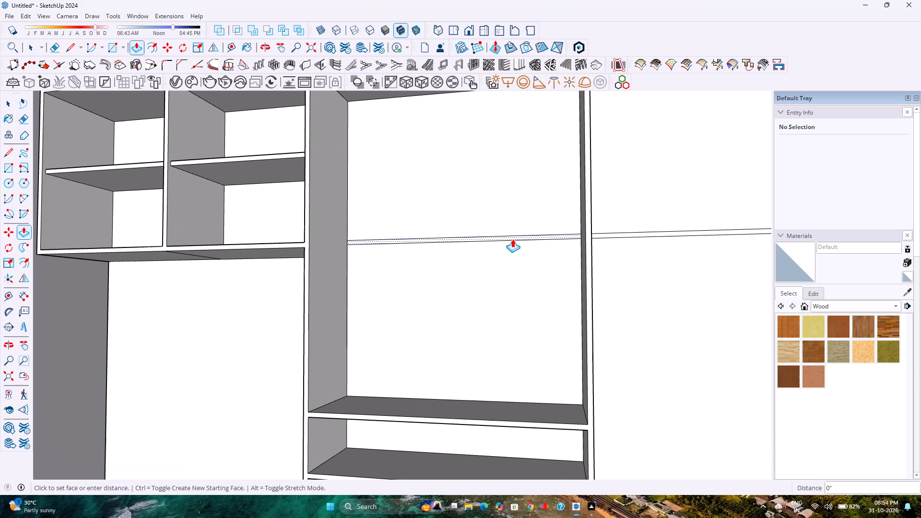
double_click(613, 235)
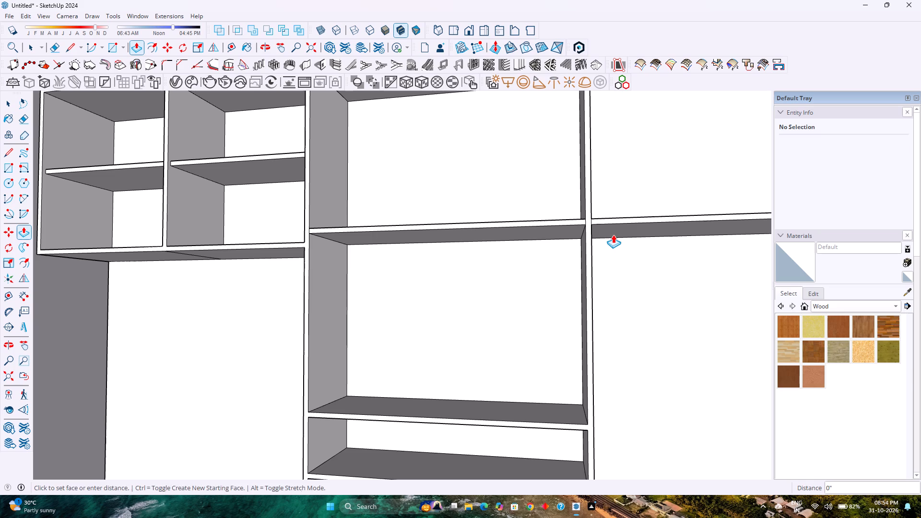
Erase the short front seam edges where the two upper shelves meet the cabinet's uprights.
key(e)
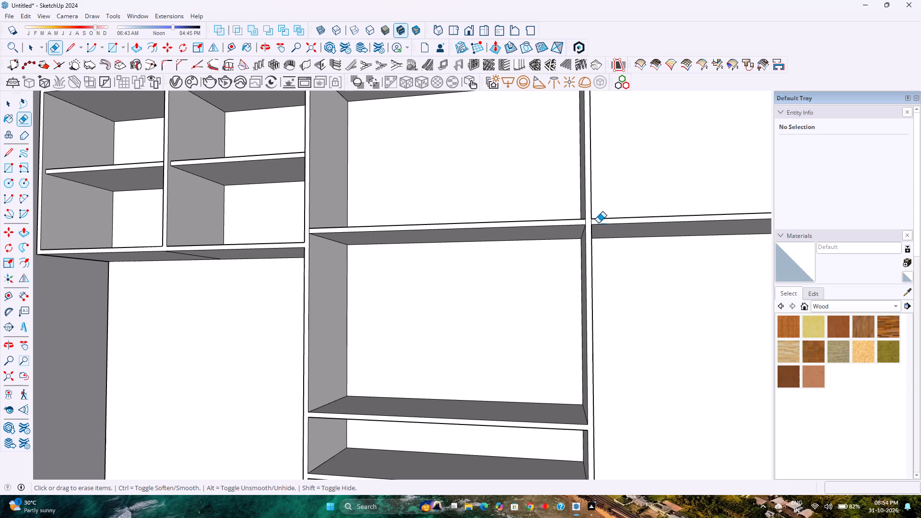
scroll(598, 223, up, 8)
click(584, 219)
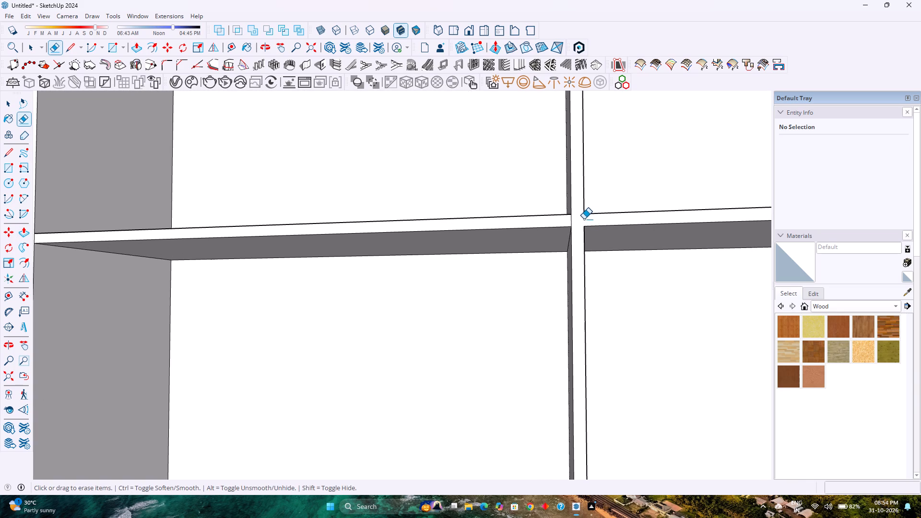
click(570, 220)
scroll(570, 220, down, 5)
scroll(201, 235, up, 3)
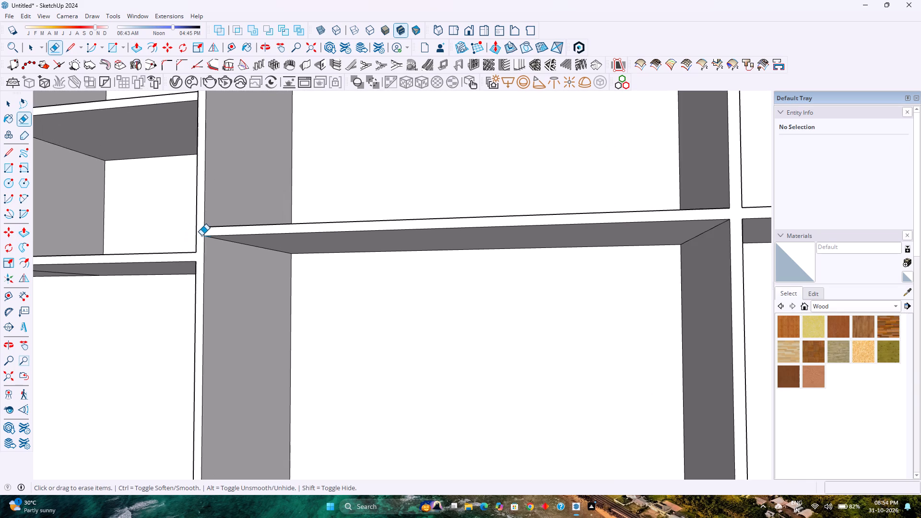
scroll(201, 235, up, 7)
click(207, 229)
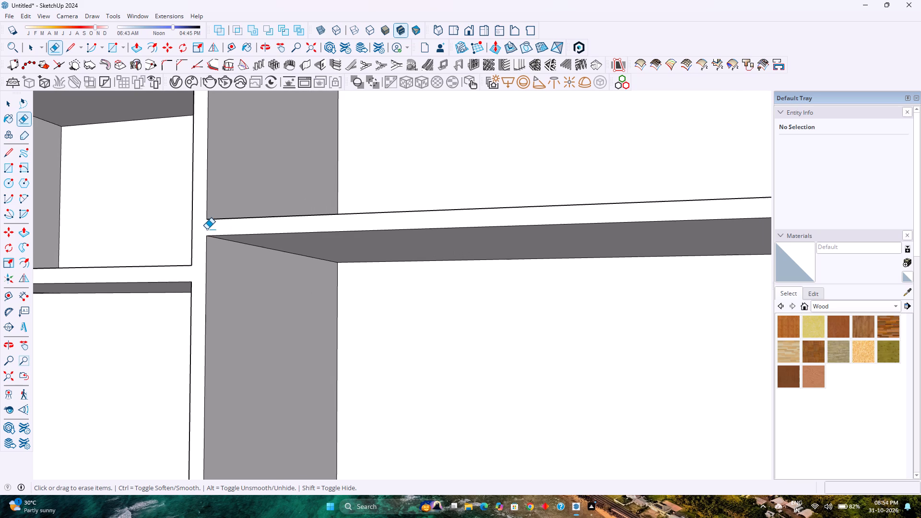
scroll(207, 229, down, 20)
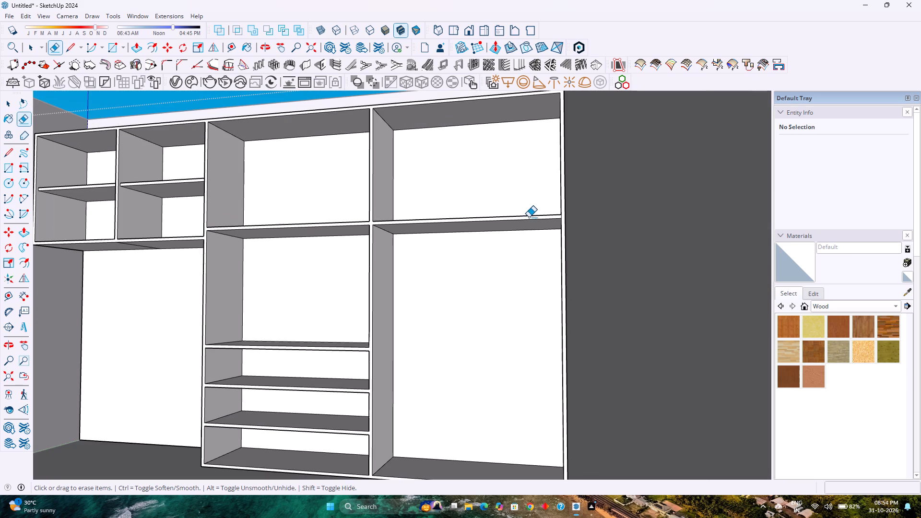
scroll(555, 233, up, 10)
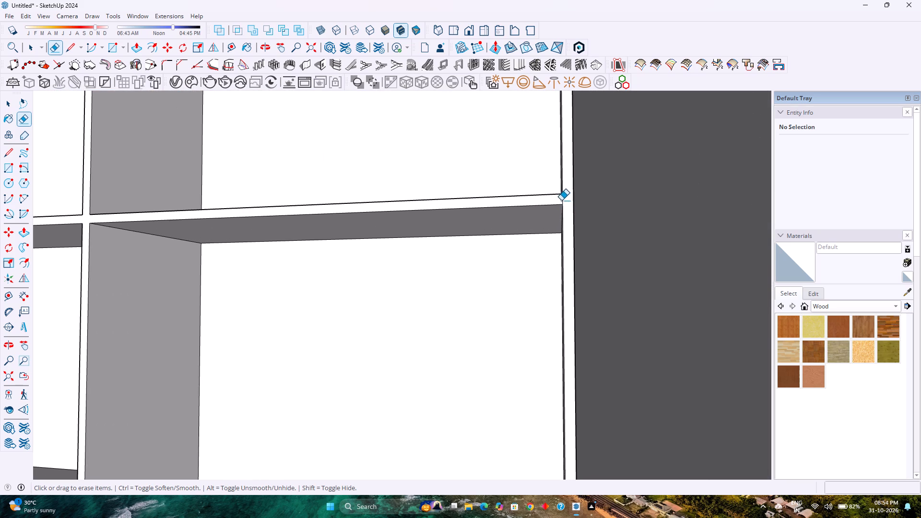
click(561, 200)
scroll(540, 204, down, 9)
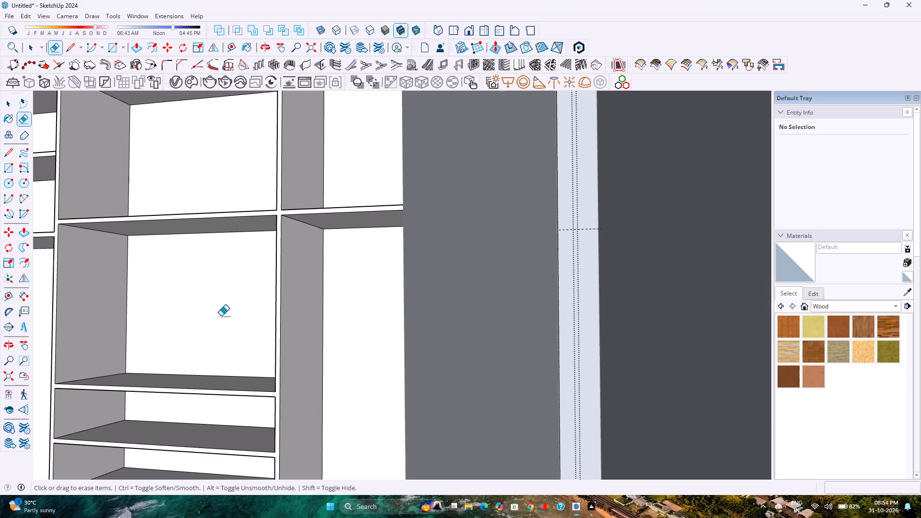
shift+middle_click(216, 317)
shift+middle_drag(220, 313, 320, 246)
shift+middle_click(321, 245)
scroll(315, 247, down, 4)
click(6, 372)
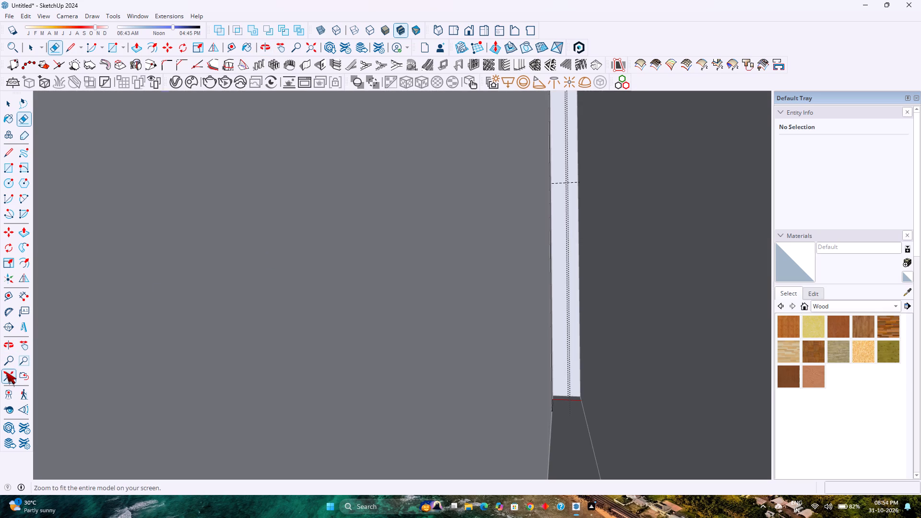
middle_drag(437, 337, 459, 338)
middle_drag(459, 338, 468, 341)
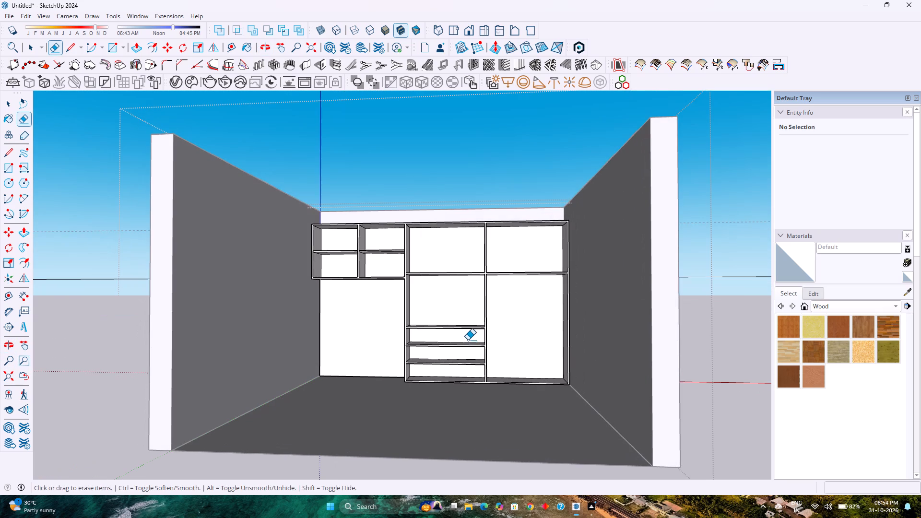
key(space)
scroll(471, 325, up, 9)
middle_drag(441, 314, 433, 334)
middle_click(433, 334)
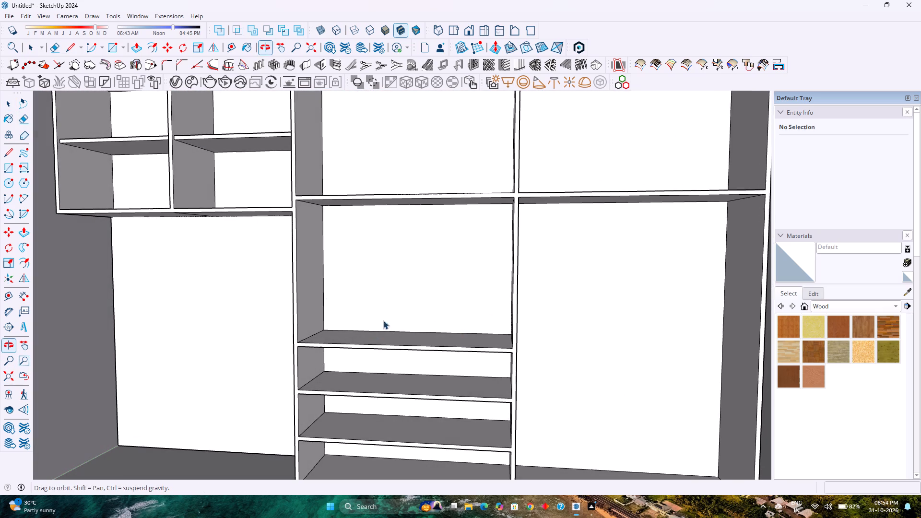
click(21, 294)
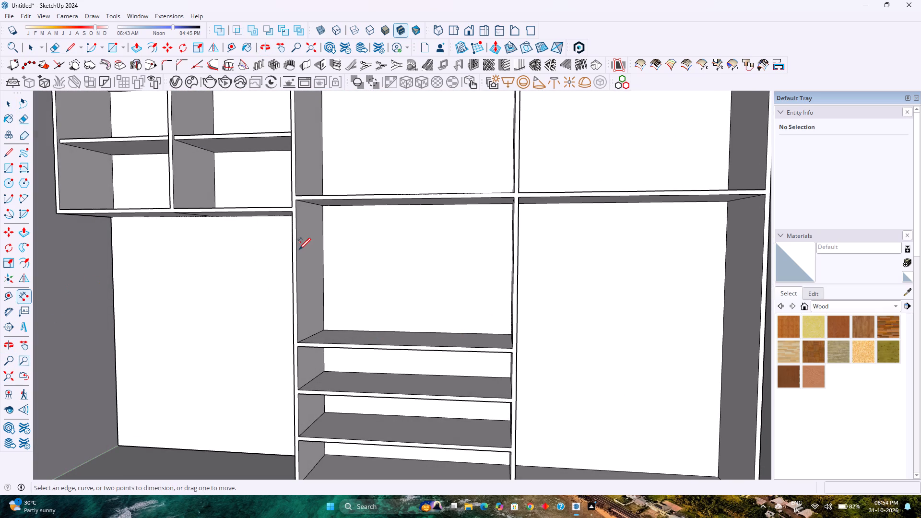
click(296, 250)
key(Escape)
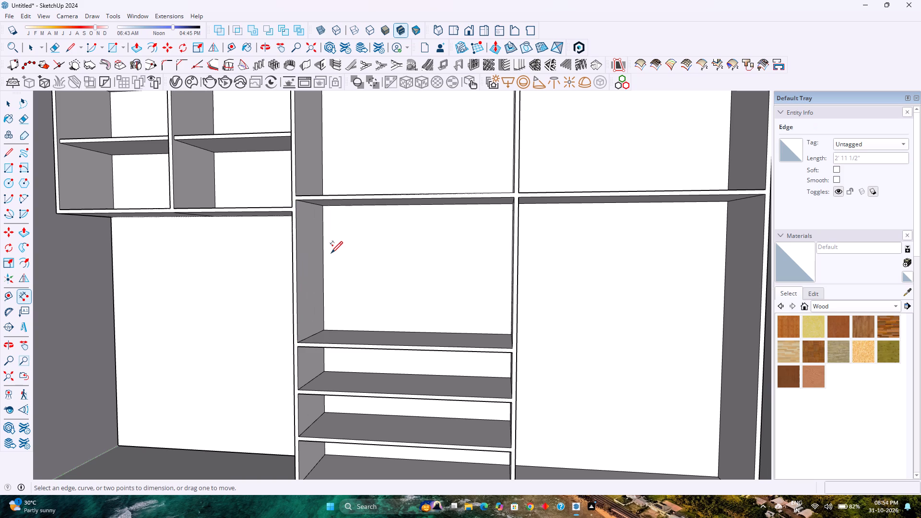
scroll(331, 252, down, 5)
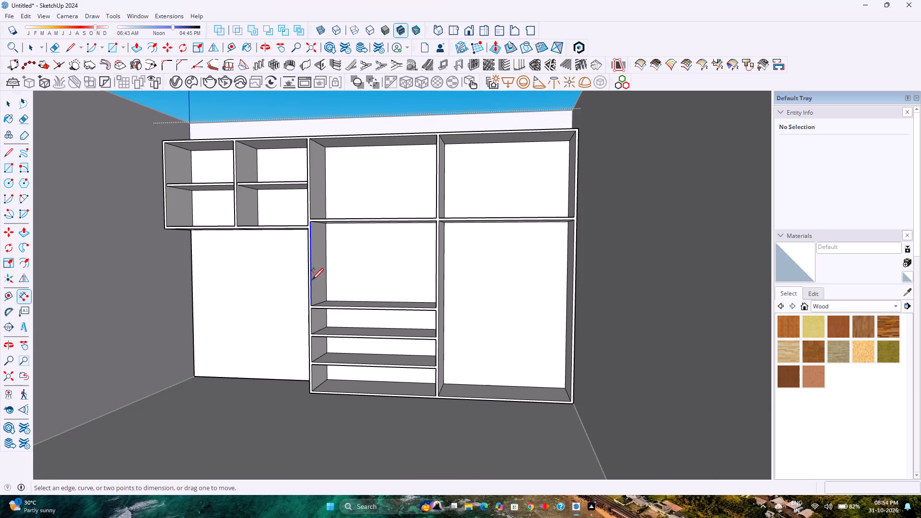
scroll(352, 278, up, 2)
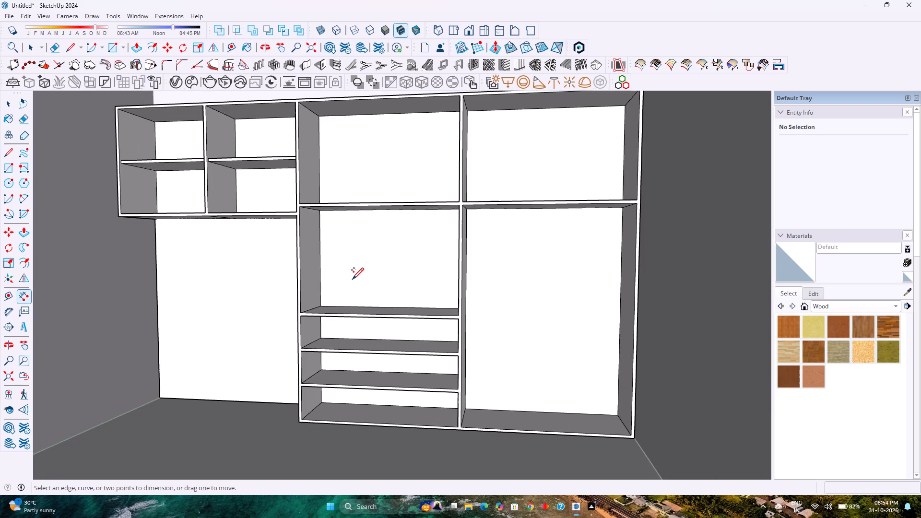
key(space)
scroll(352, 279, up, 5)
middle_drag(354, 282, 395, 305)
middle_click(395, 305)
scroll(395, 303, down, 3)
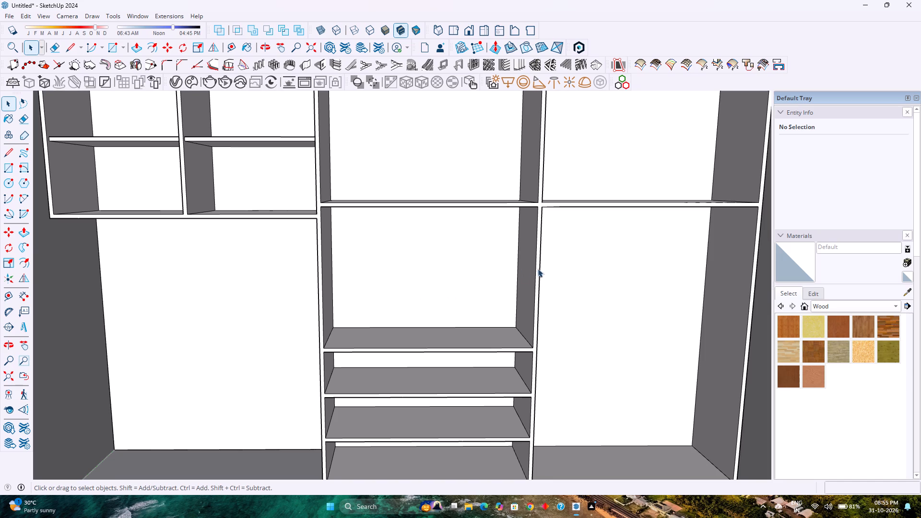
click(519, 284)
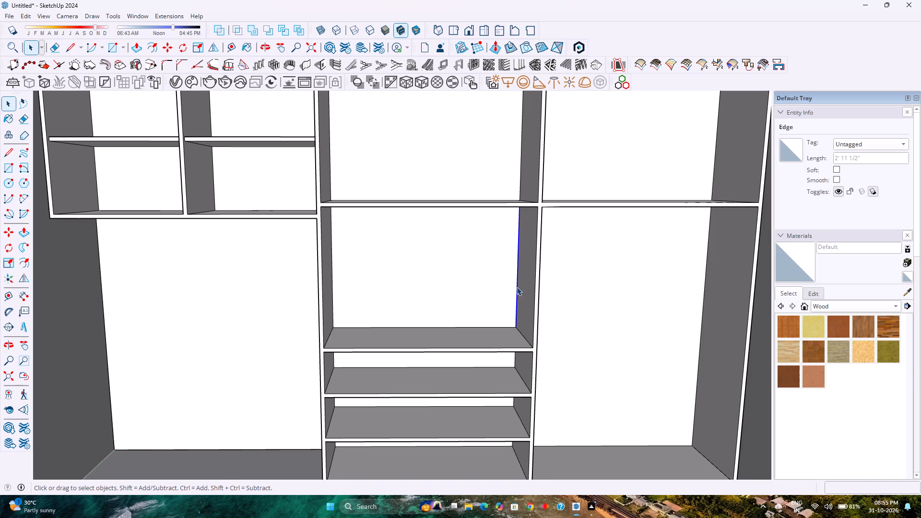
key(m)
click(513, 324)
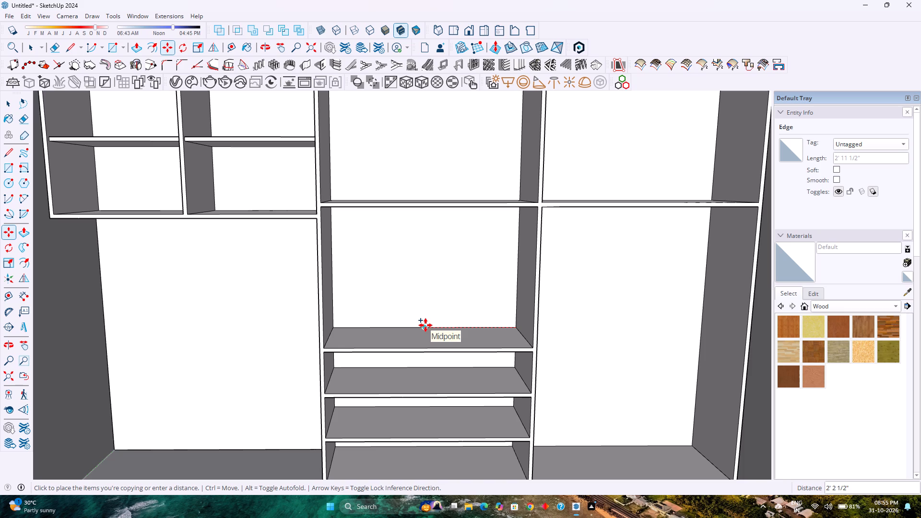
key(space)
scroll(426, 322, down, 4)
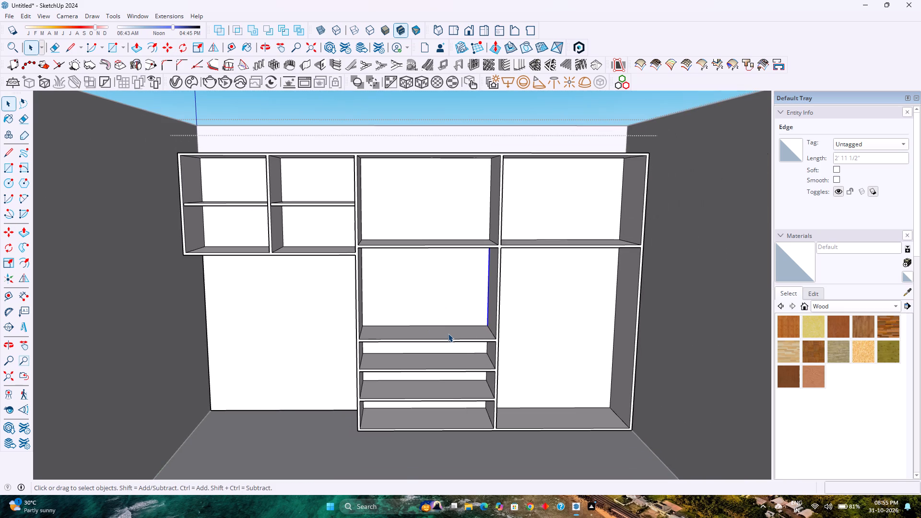
Copy the bottom back edge of the lower right tall compartment up 2'2", dividing the distance by 2 to add an edge halfway.
scroll(456, 326, up, 4)
scroll(456, 326, down, 2)
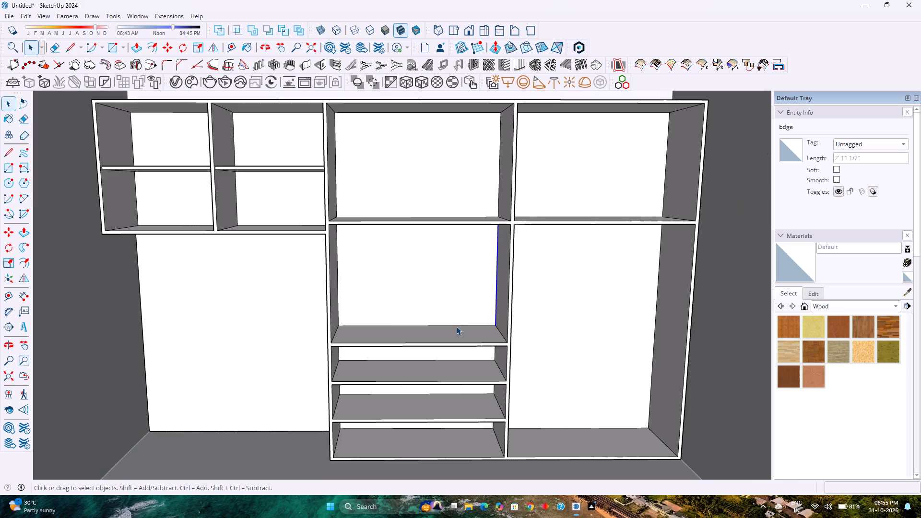
shift+middle_drag(456, 326, 361, 306)
shift+middle_click(361, 306)
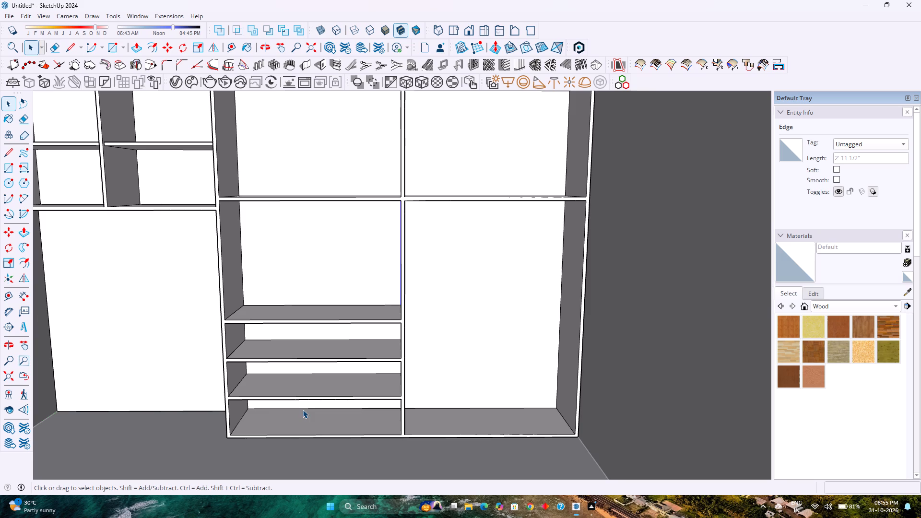
click(428, 409)
key(m)
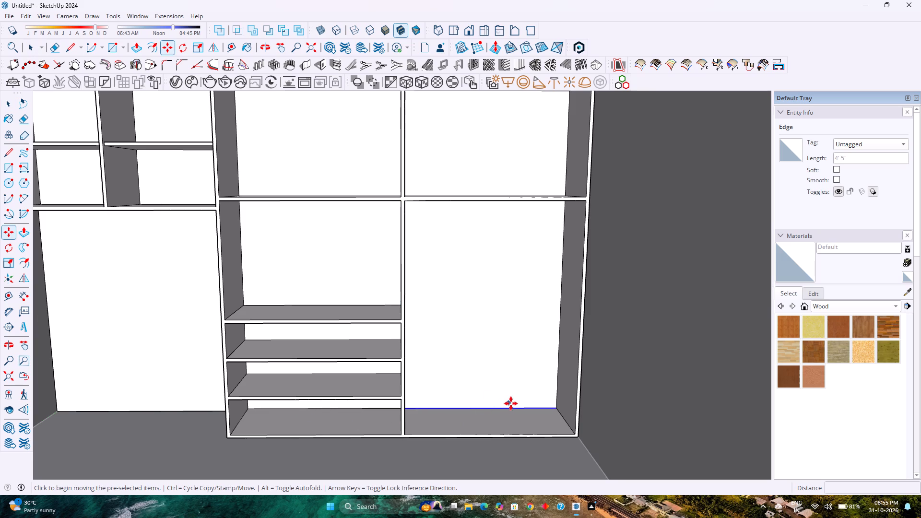
click(510, 409)
key(Up)
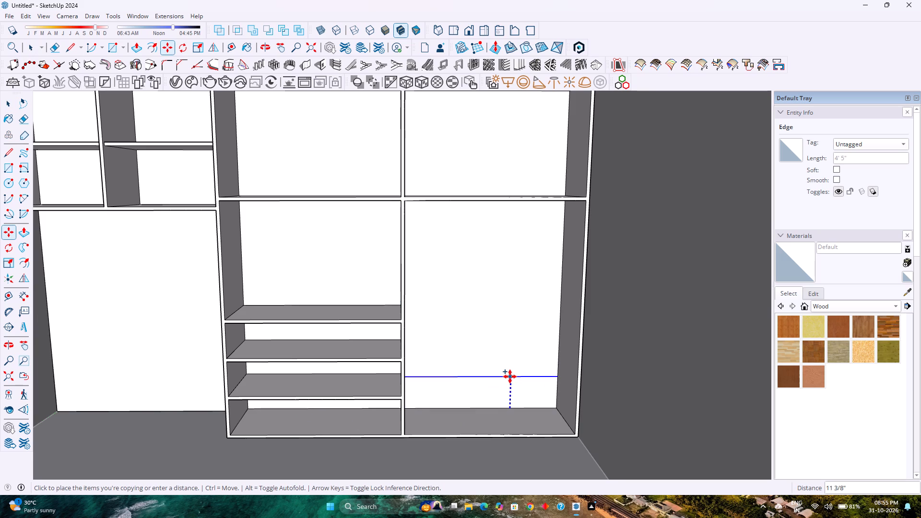
text(2')
key(1)
key(BackSpace)
key(2)
key(Return)
key(slash)
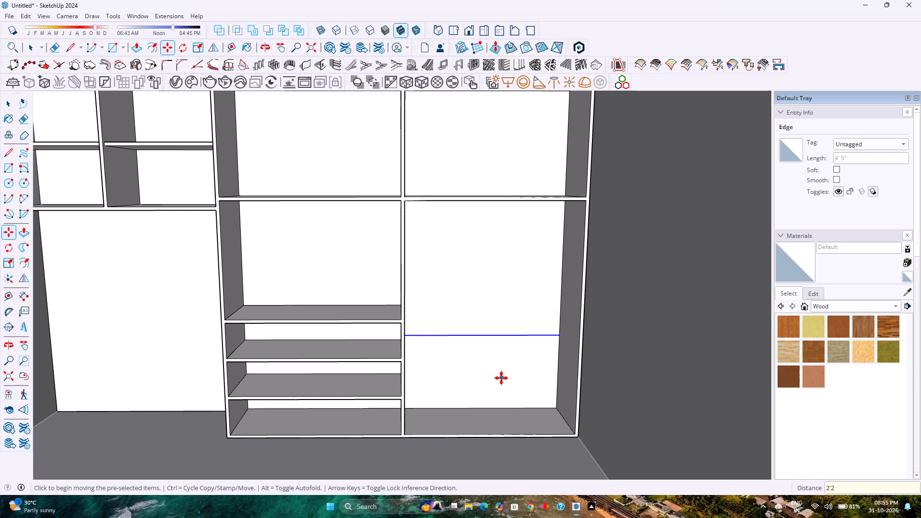
key(2)
key(Return)
key(space)
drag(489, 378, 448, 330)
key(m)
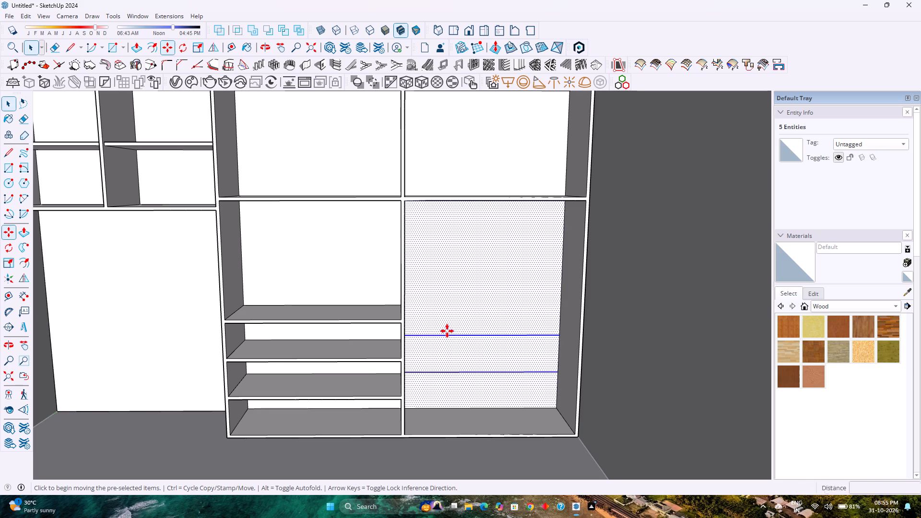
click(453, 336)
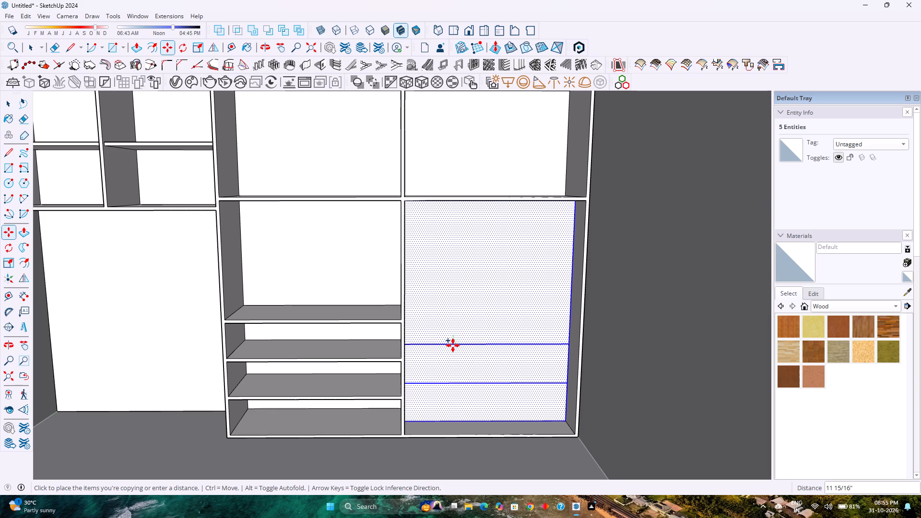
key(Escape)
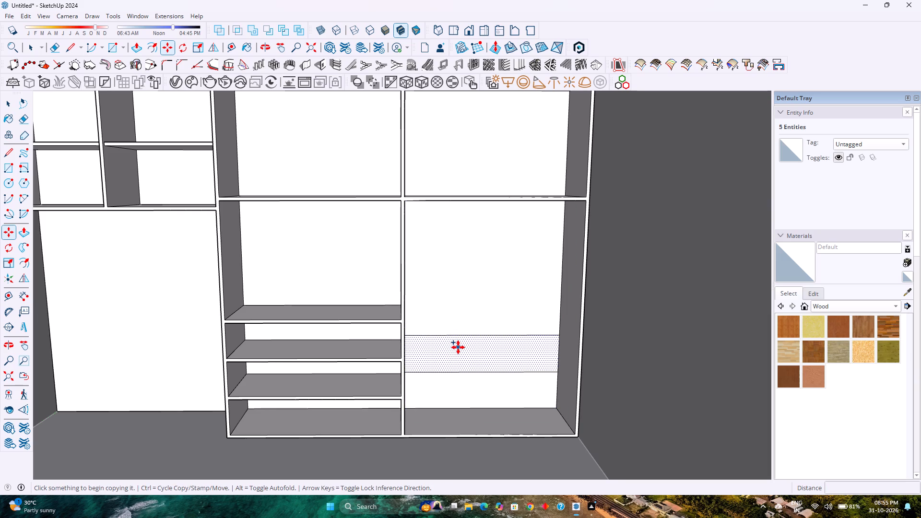
Copy only the two new horizontal edges, without the faces, 1" straight down to outline two thin shelf strips.
key(space)
drag(480, 382, 457, 318)
right_click(453, 307)
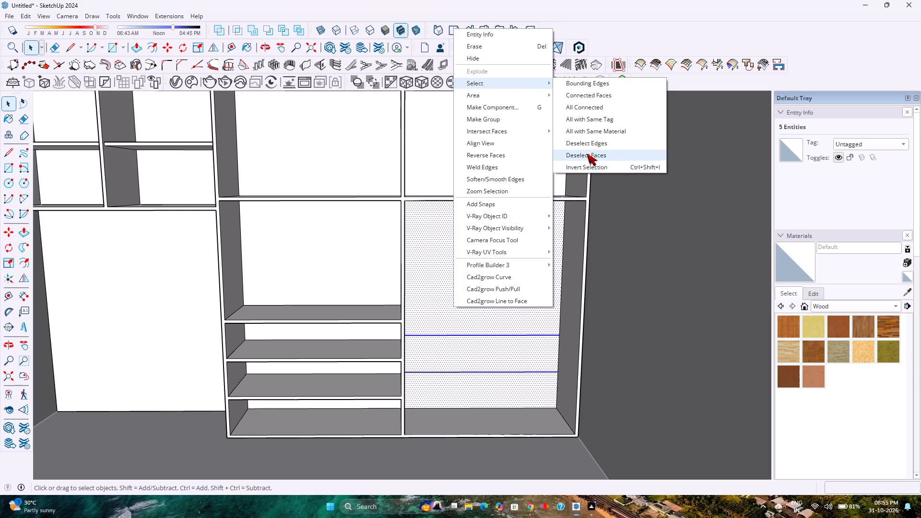
click(587, 153)
key(m)
click(459, 336)
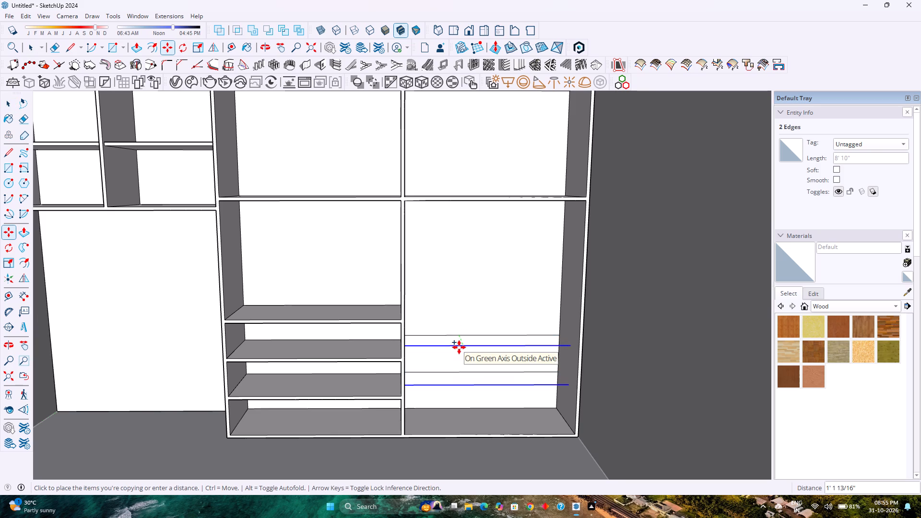
key(Up)
key(1)
key(Return)
Push/Pull the two 1" strips in the lower right tall compartment out 1'10" to form shelves.
scroll(459, 366, up, 3)
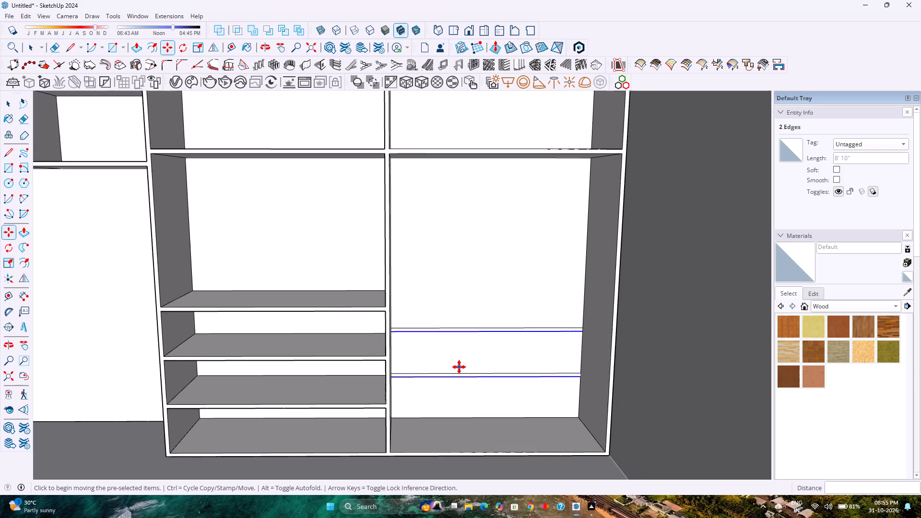
scroll(459, 367, up, 3)
middle_drag(457, 367, 437, 355)
middle_click(437, 355)
key(p)
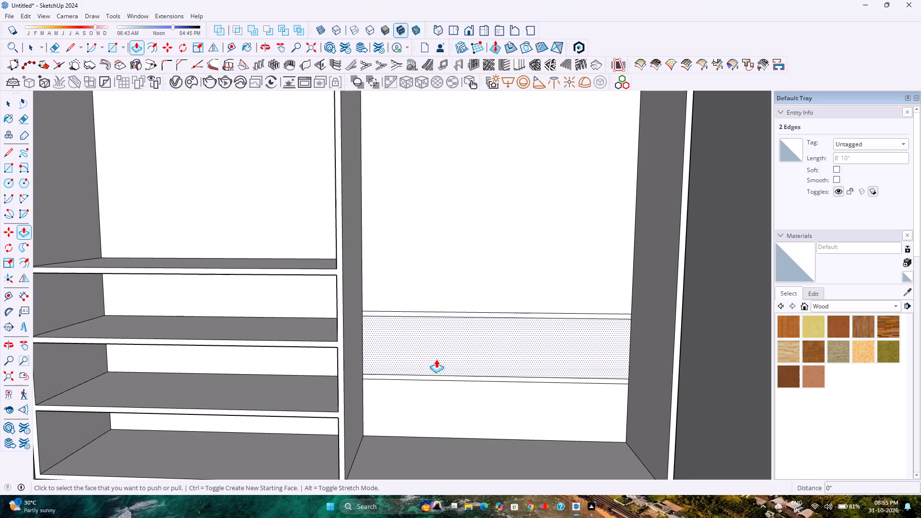
double_click(434, 377)
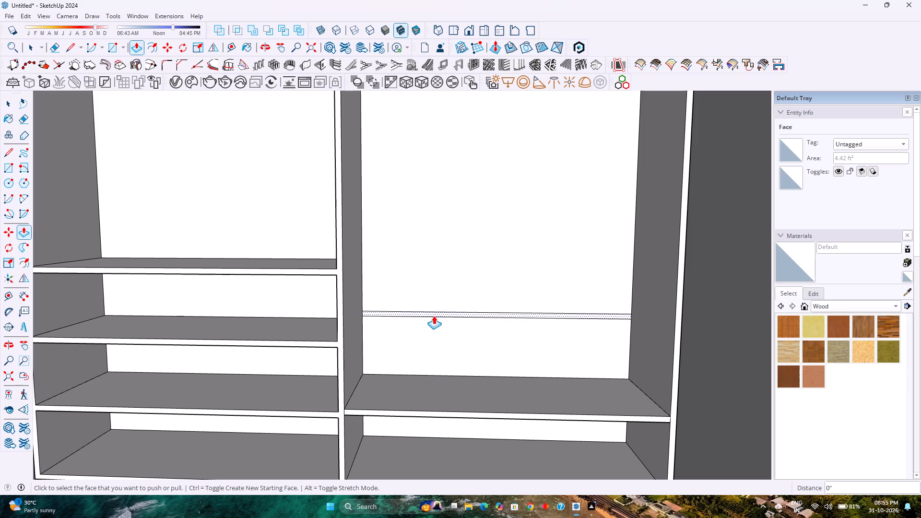
key(ctrl+z)
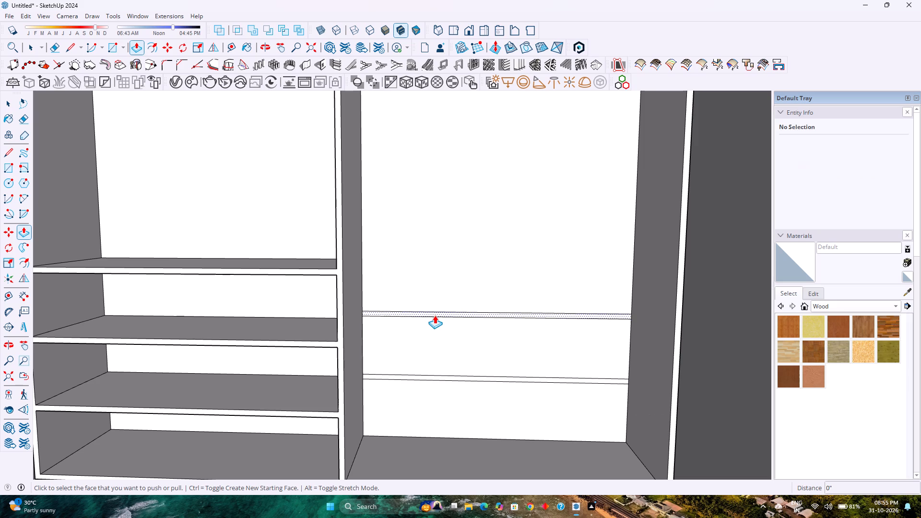
click(435, 315)
key(1)
text('10)
key(Return)
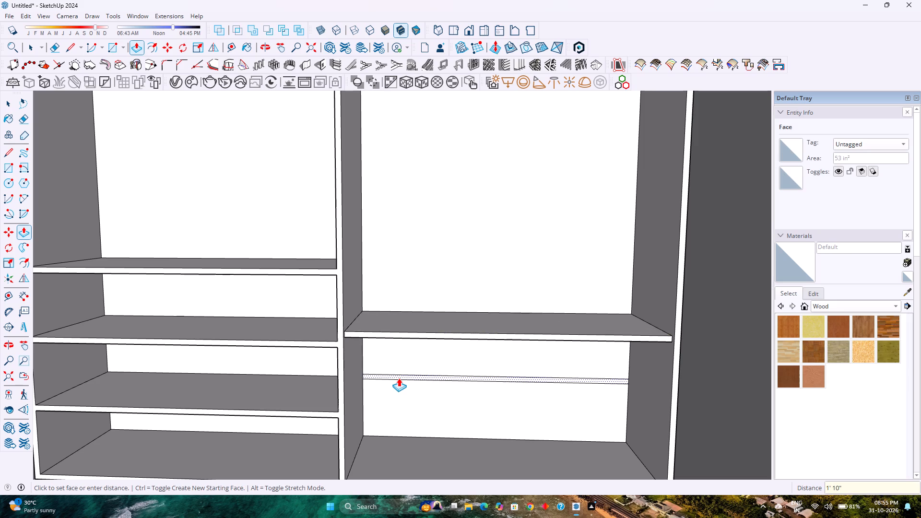
double_click(399, 378)
scroll(399, 378, down, 6)
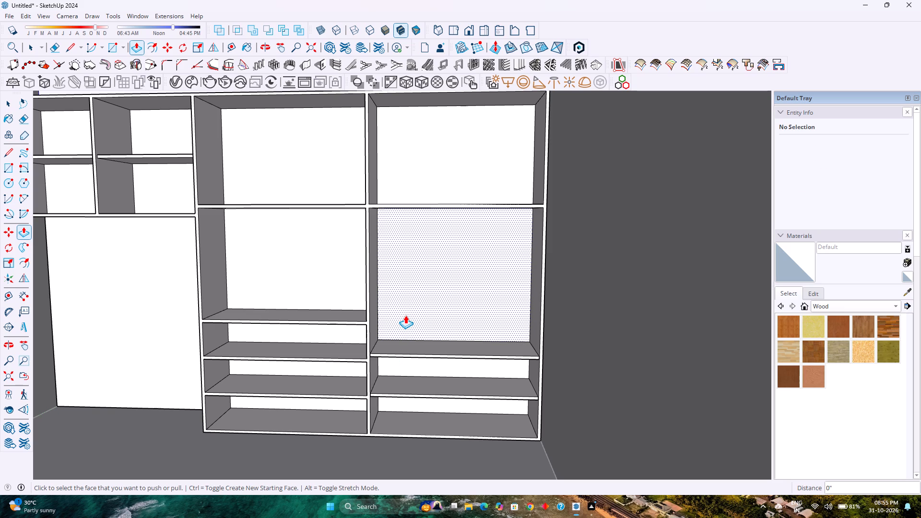
key(space)
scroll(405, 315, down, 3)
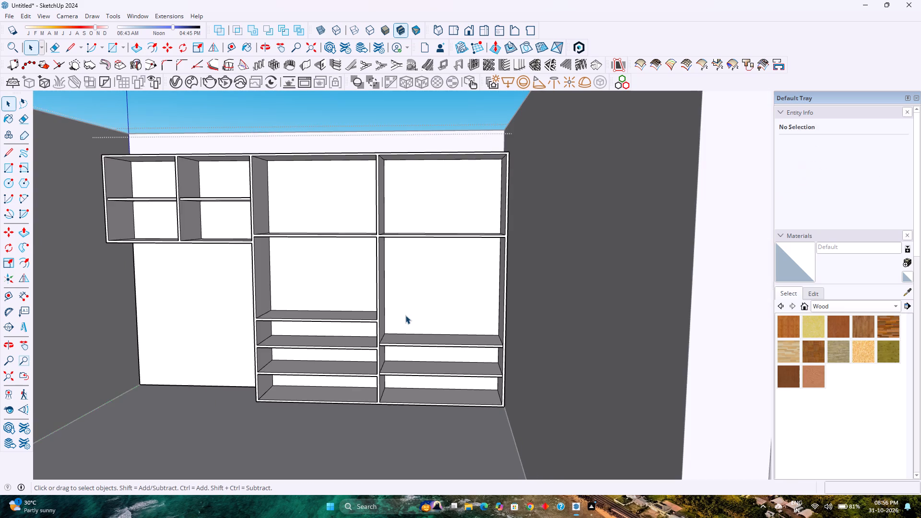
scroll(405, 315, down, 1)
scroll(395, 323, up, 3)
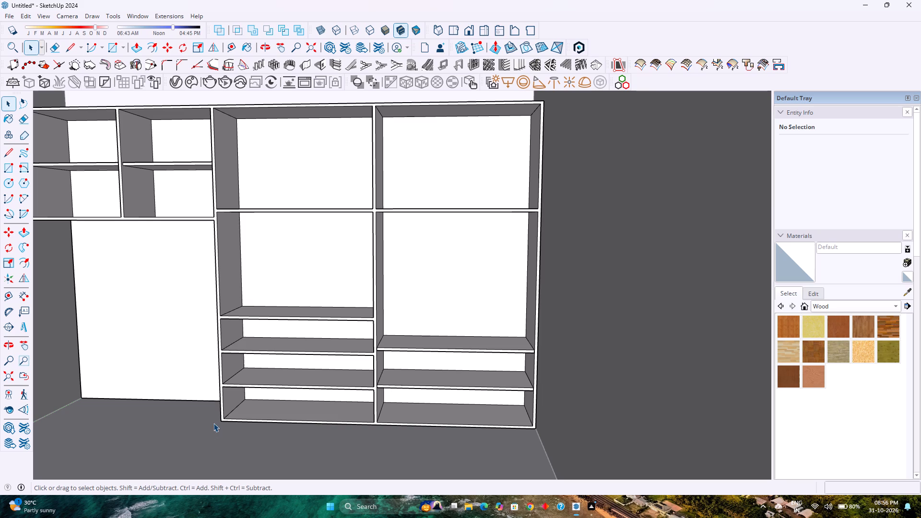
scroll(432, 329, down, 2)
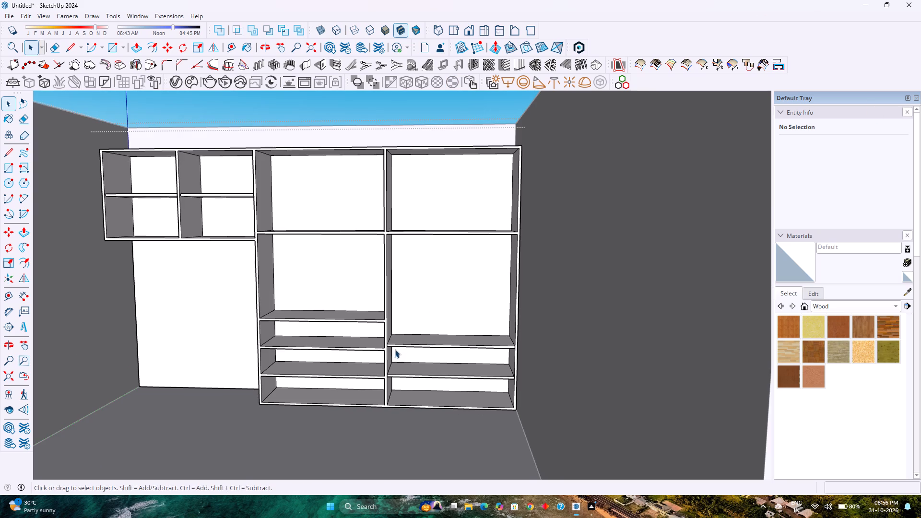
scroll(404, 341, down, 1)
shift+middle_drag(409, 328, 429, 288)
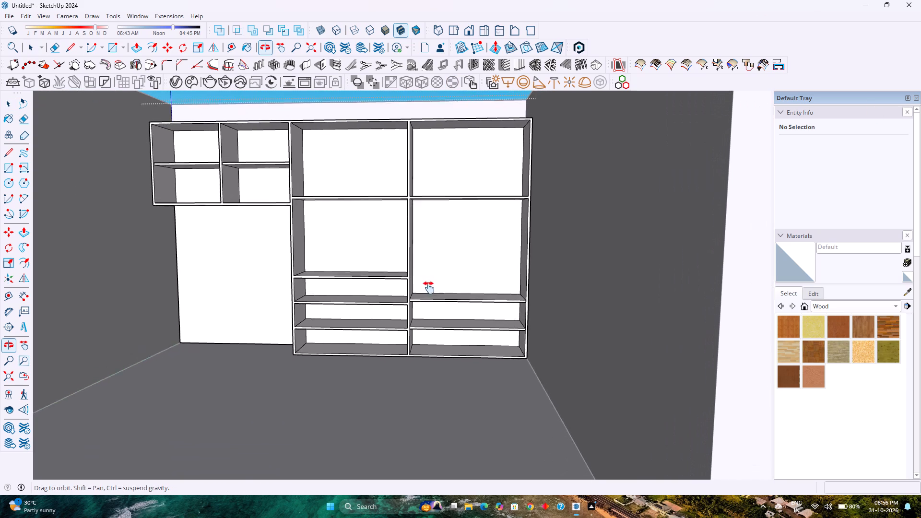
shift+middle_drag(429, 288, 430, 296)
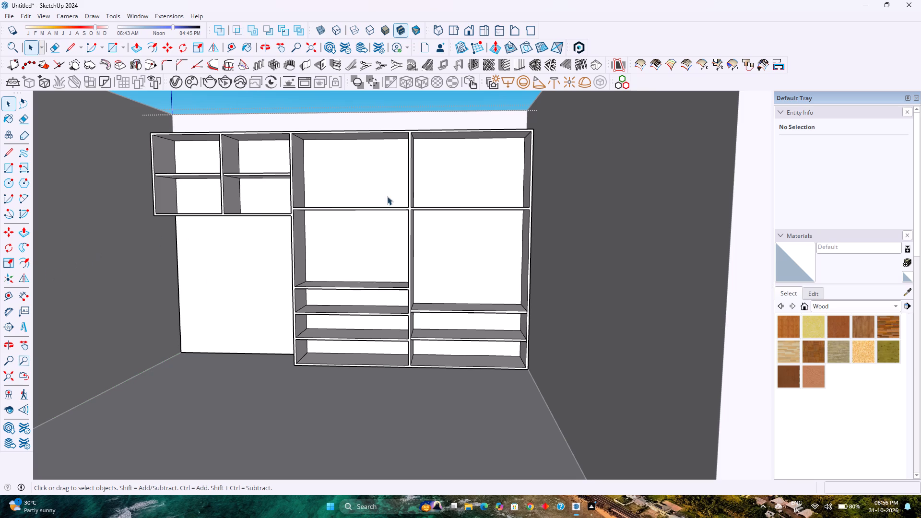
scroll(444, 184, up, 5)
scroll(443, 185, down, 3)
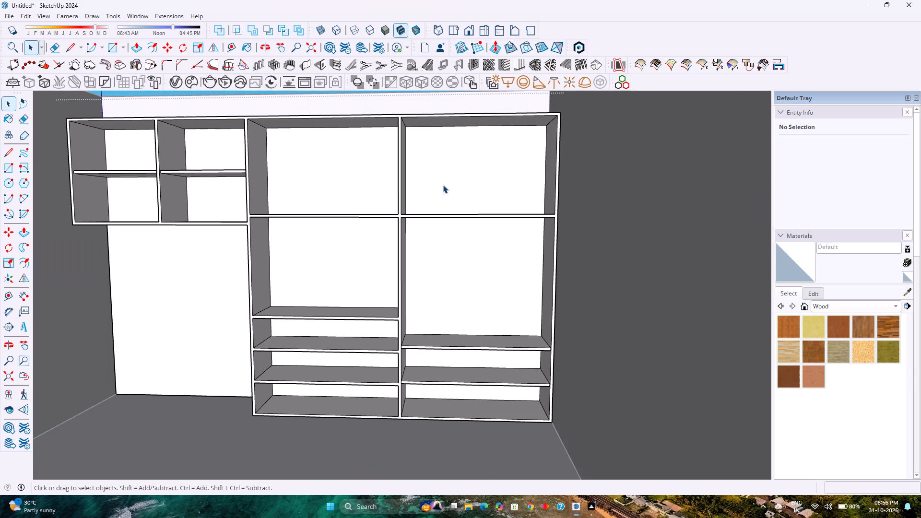
Draw a rectangle covering the front opening of the upper middle compartment, ending at the divider and shelf junction.
shift+middle_drag(397, 196, 424, 244)
middle_drag(326, 238, 380, 240)
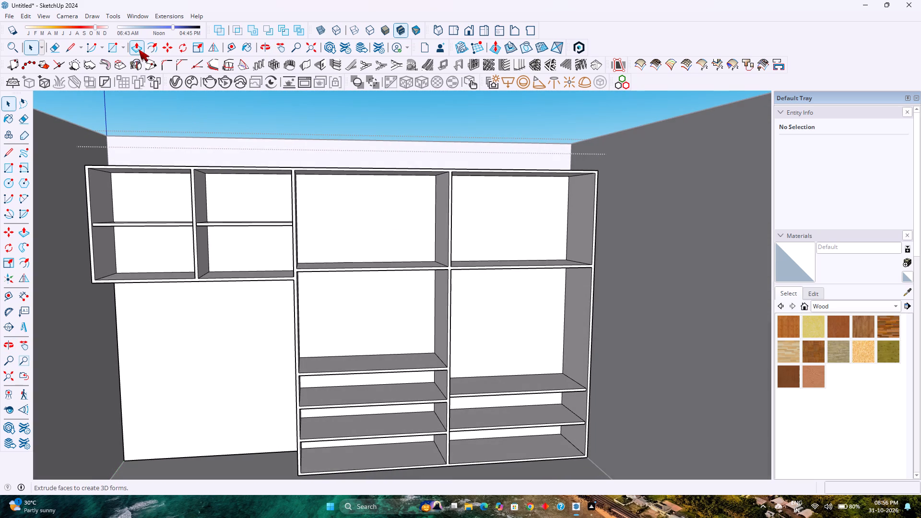
click(112, 48)
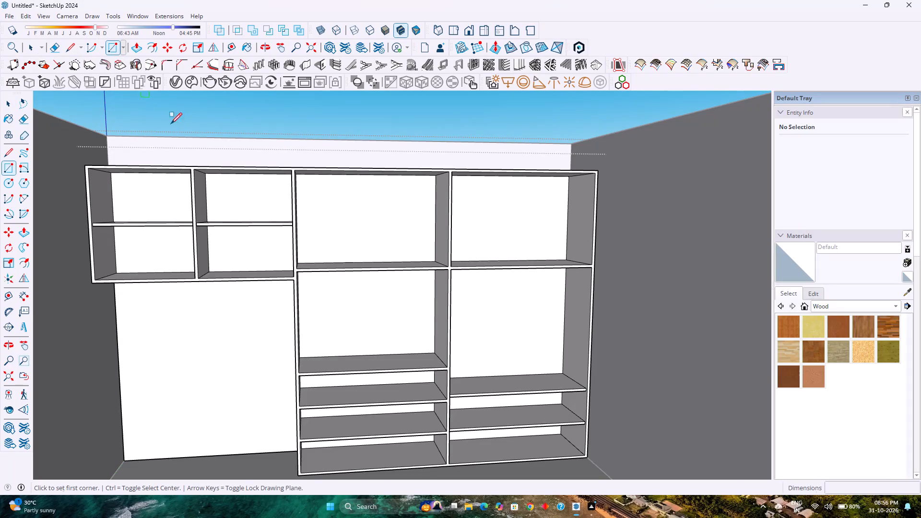
click(294, 170)
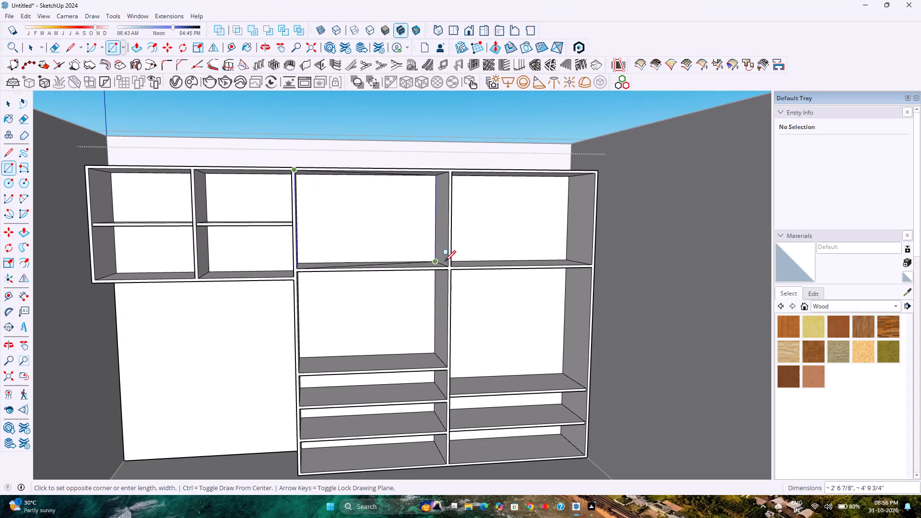
scroll(446, 269, up, 4)
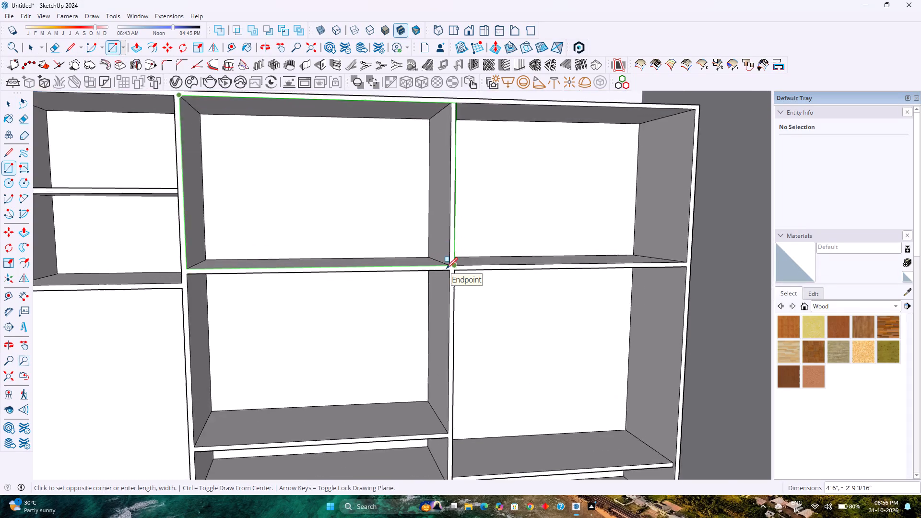
scroll(446, 269, up, 7)
click(450, 264)
key(space)
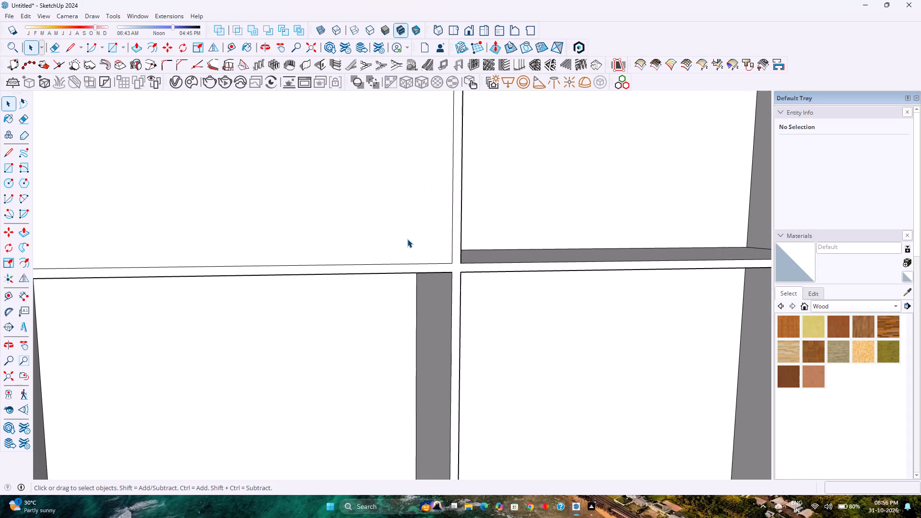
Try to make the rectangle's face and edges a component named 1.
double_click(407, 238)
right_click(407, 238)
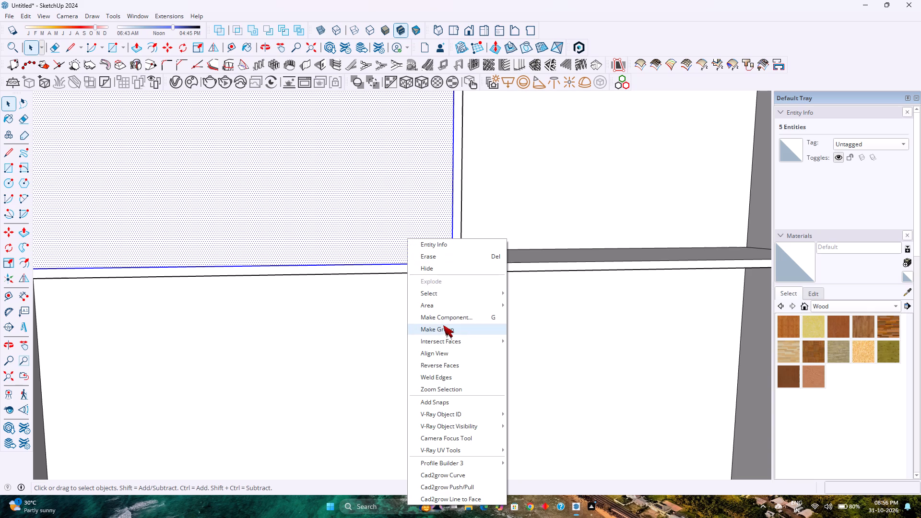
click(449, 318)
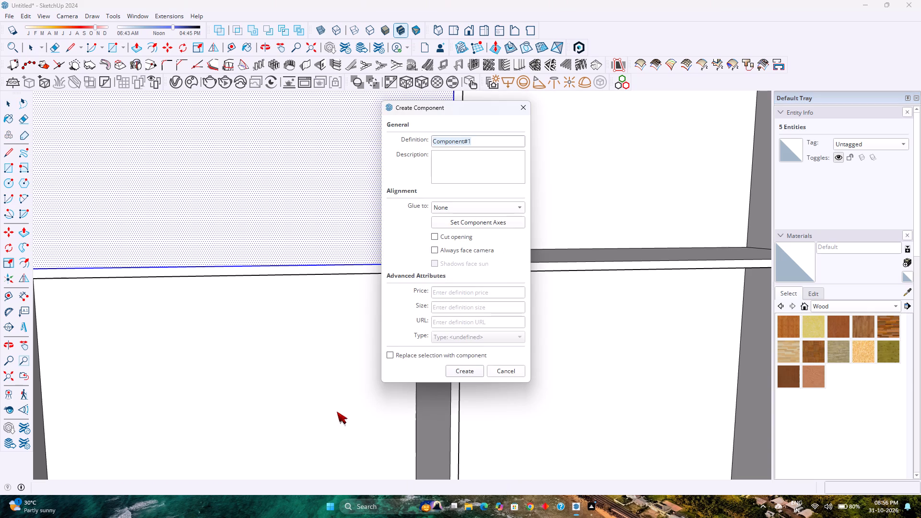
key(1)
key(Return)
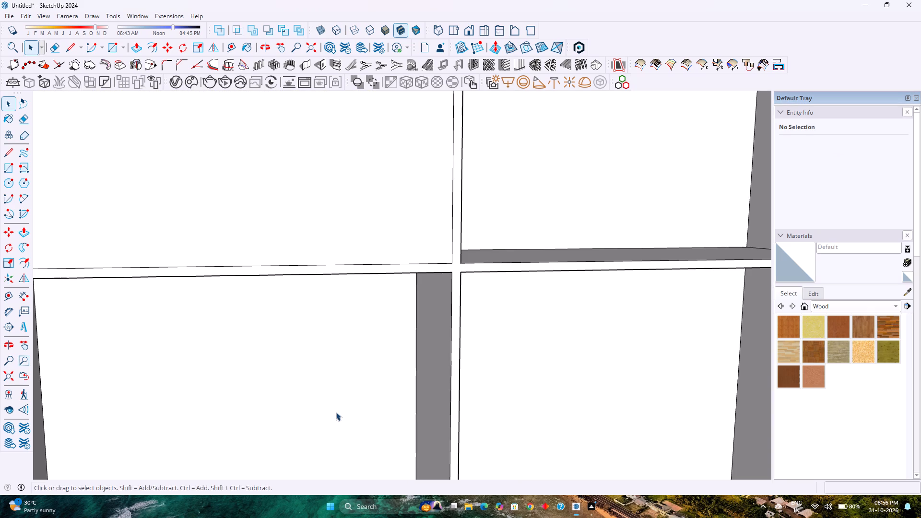
Make a group from the front rectangle's face and its bounding edges.
triple_click(323, 212)
right_click(323, 212)
double_click(323, 212)
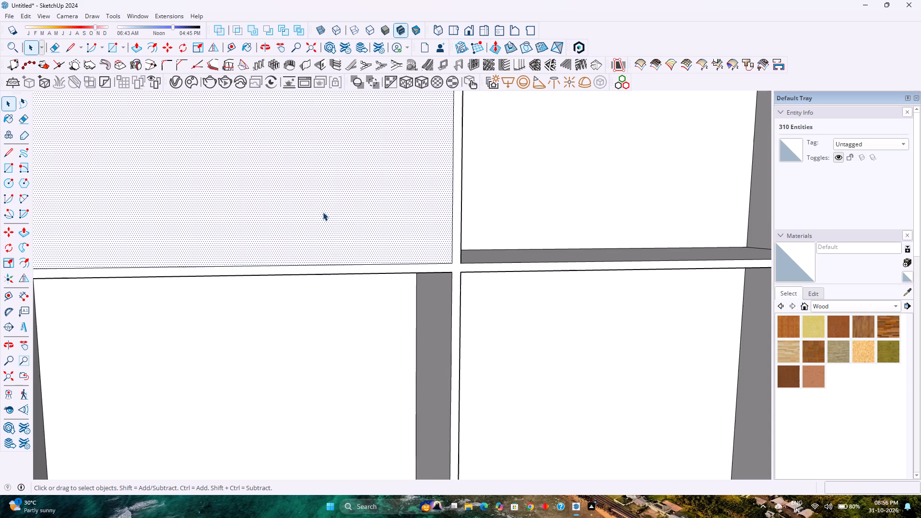
click(323, 212)
right_click(323, 212)
click(386, 303)
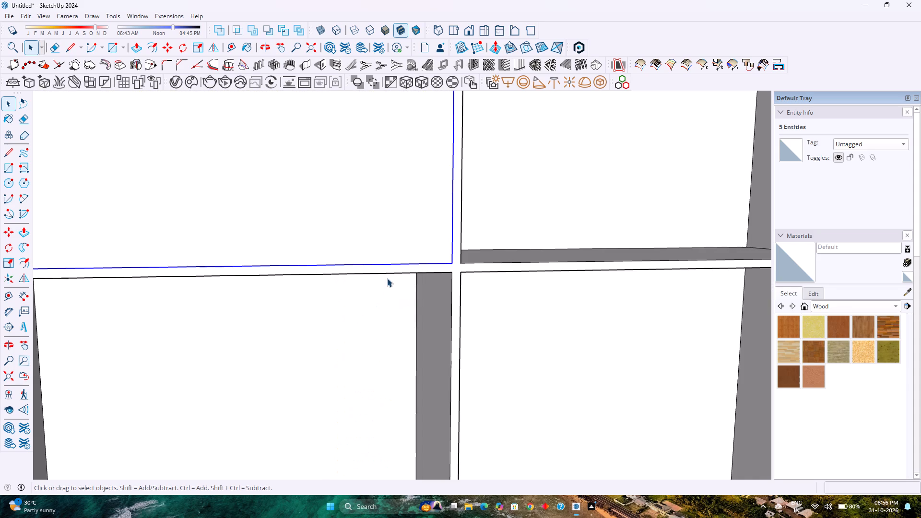
Make the grouped front rectangle a component with the definition name 1, replacing the existing definition of that name.
right_click(379, 244)
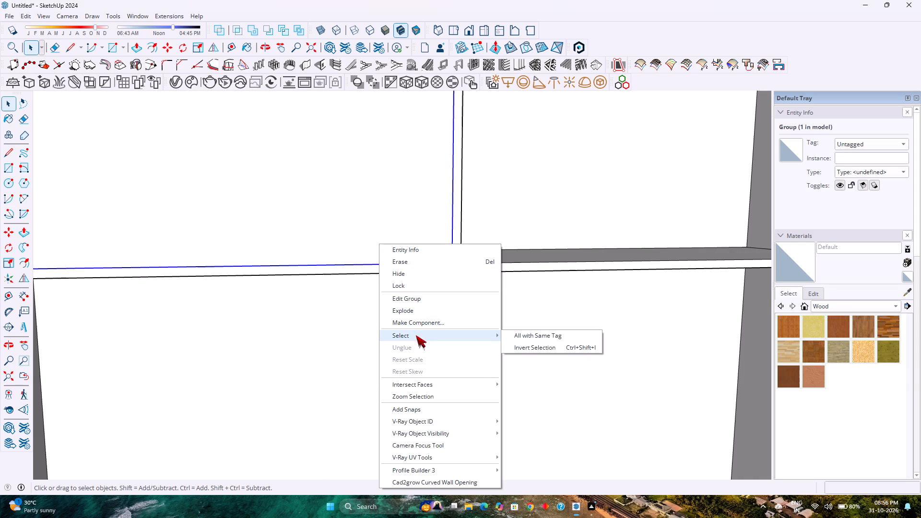
click(419, 323)
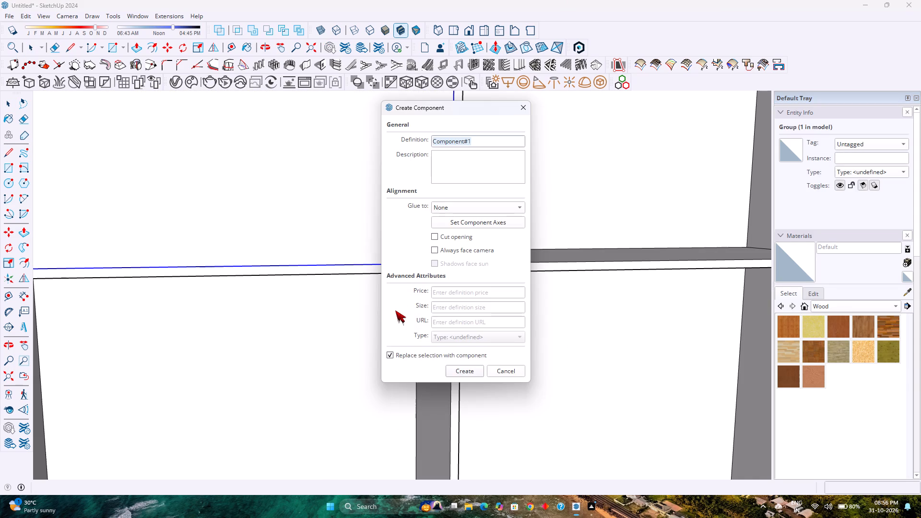
key(1)
key(Return)
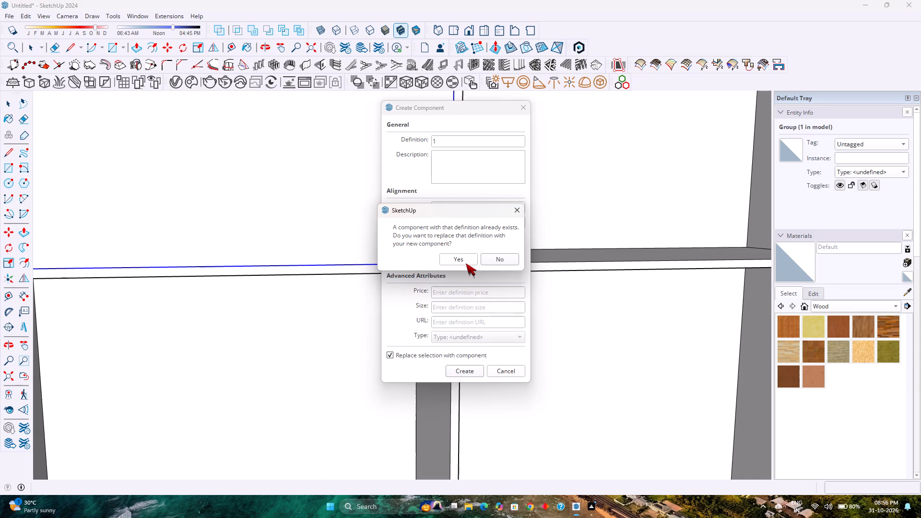
click(466, 263)
Copy the front panel component from the upper middle compartment over to the upper right compartment's opening.
scroll(388, 309, down, 5)
key(m)
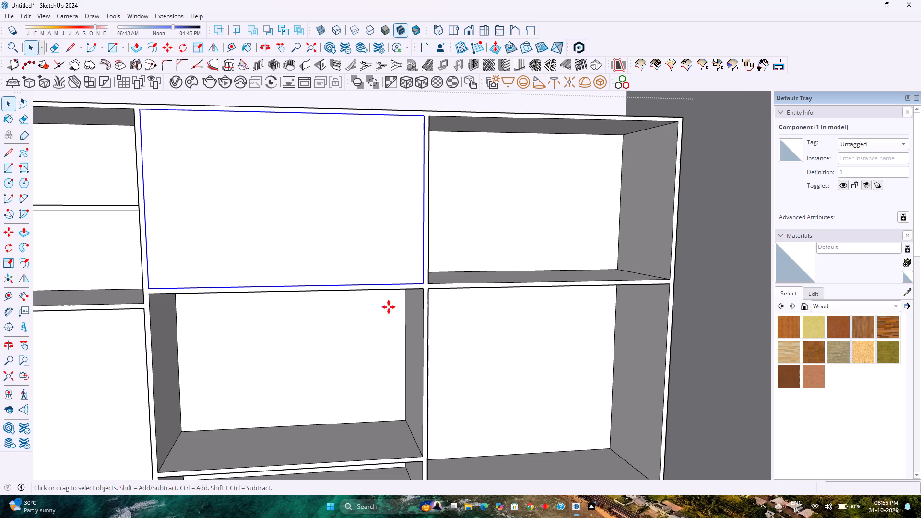
click(425, 283)
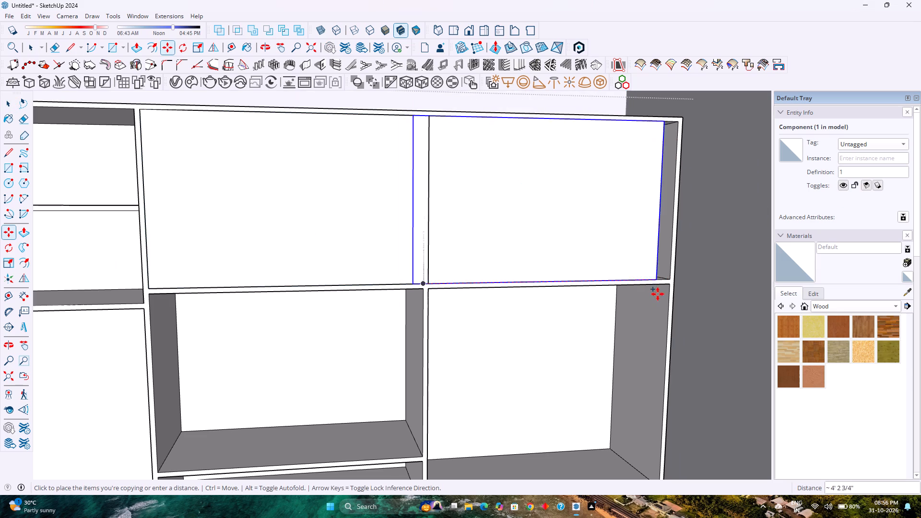
click(670, 281)
key(space)
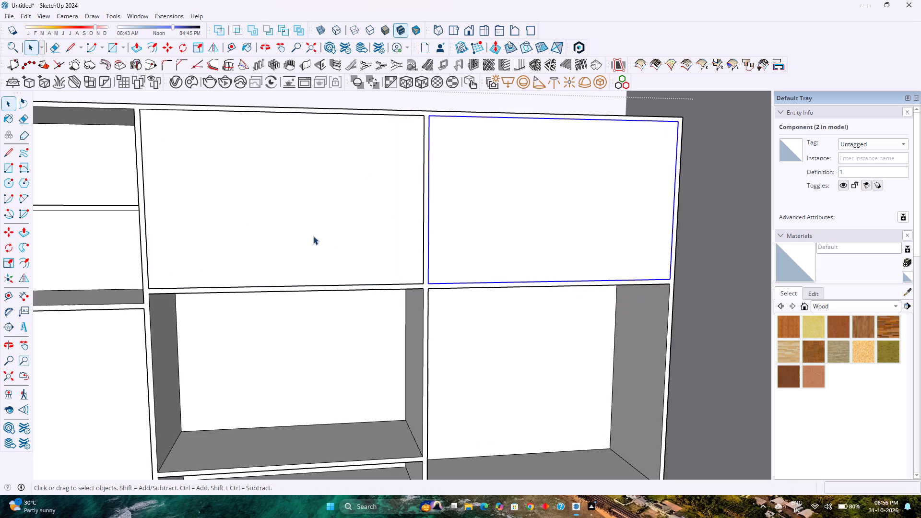
Open the upper middle panel component for editing and Push/Pull its front face out 1".
double_click(309, 234)
key(p)
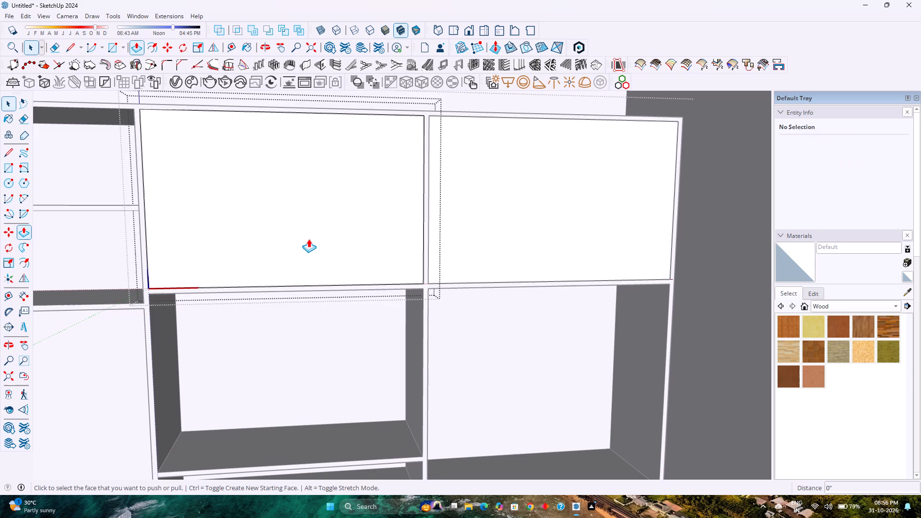
click(308, 239)
key(1)
key(Return)
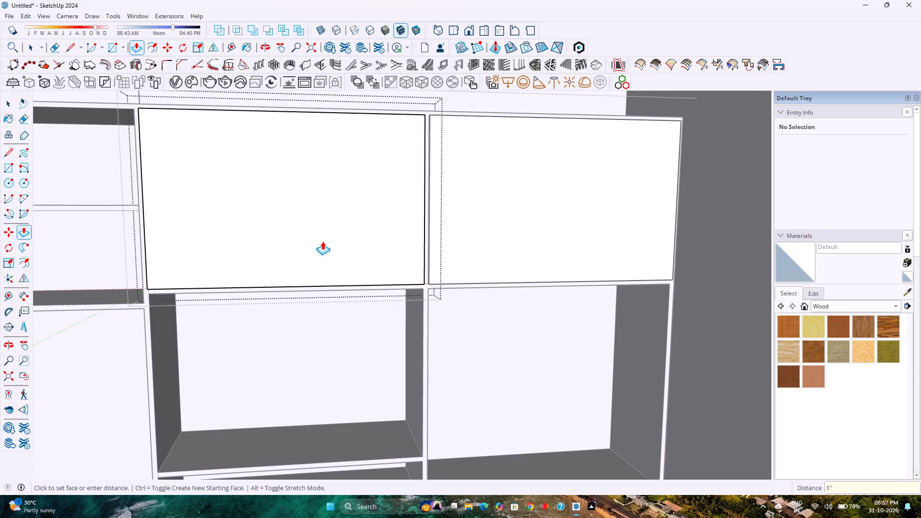
Push/Pull the panel's left side face and top face outward by 0.25" each.
scroll(214, 239, up, 2)
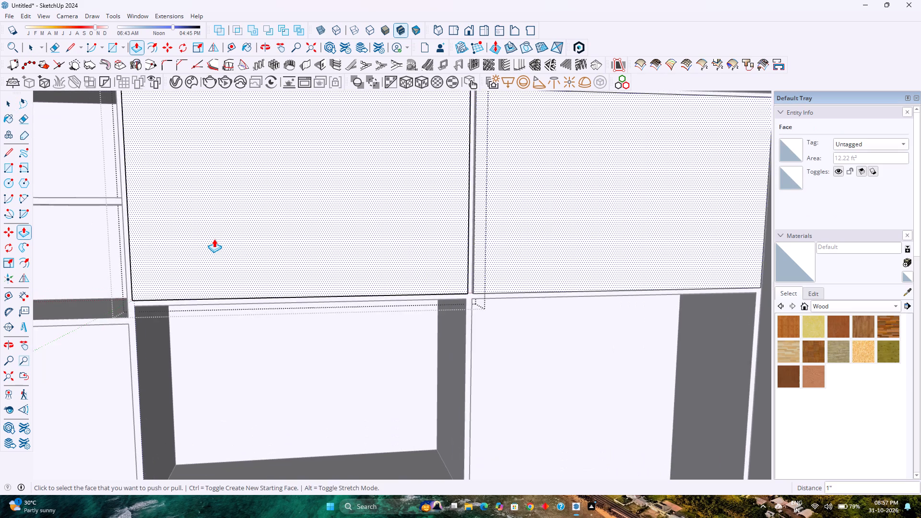
middle_drag(214, 239, 348, 272)
scroll(352, 257, down, 3)
scroll(170, 144, up, 4)
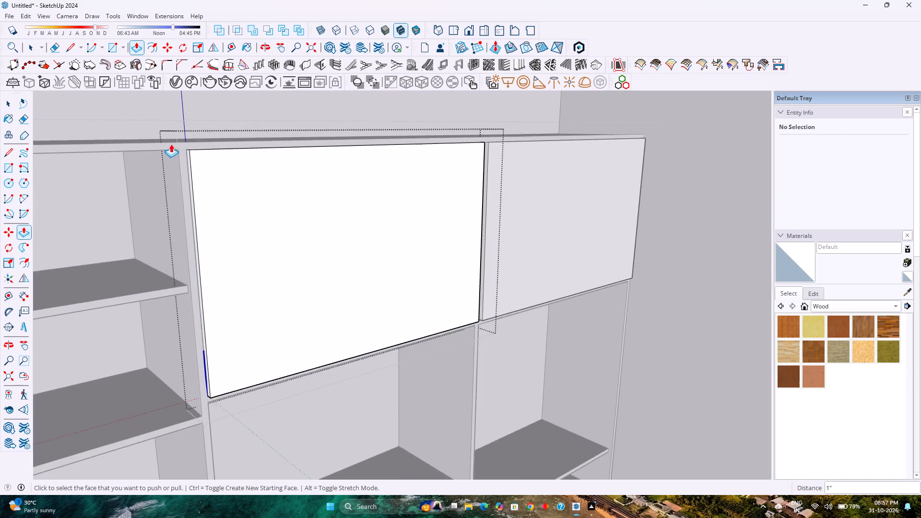
scroll(171, 144, up, 10)
click(194, 155)
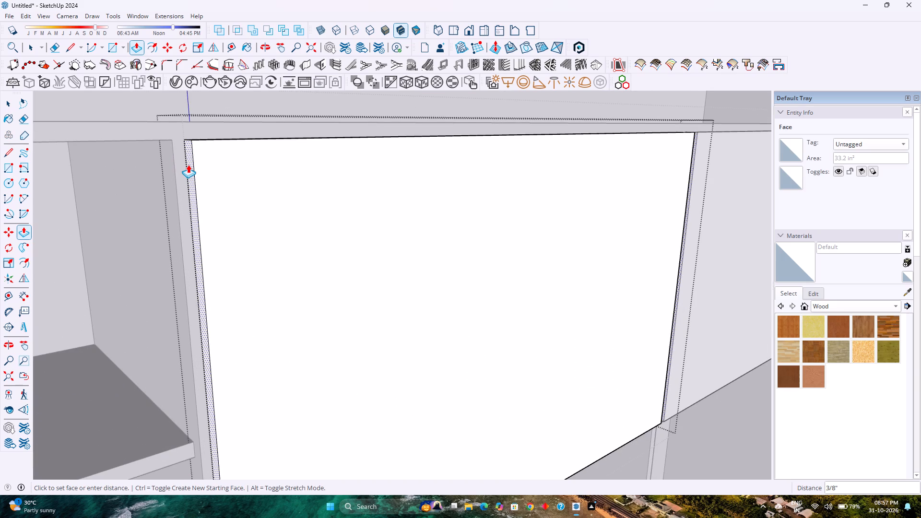
text(0.25)
key(Return)
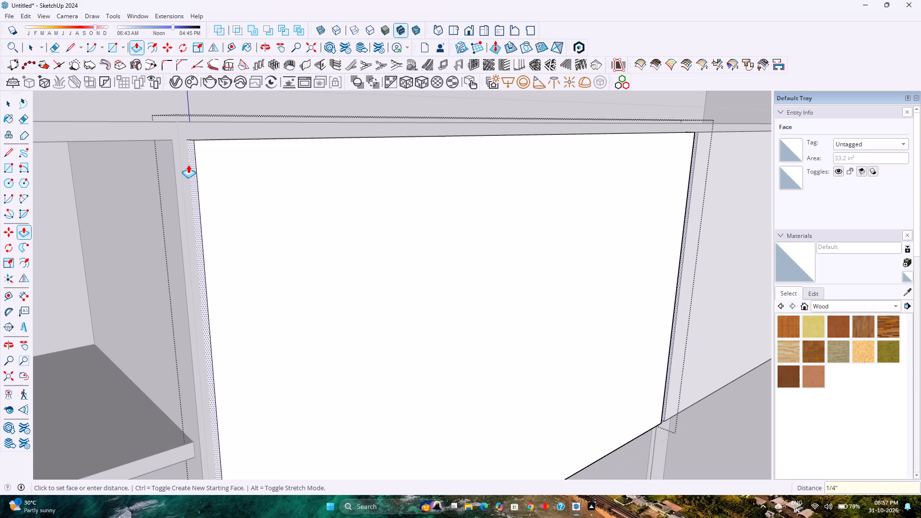
middle_click(185, 136)
middle_drag(187, 137, 219, 178)
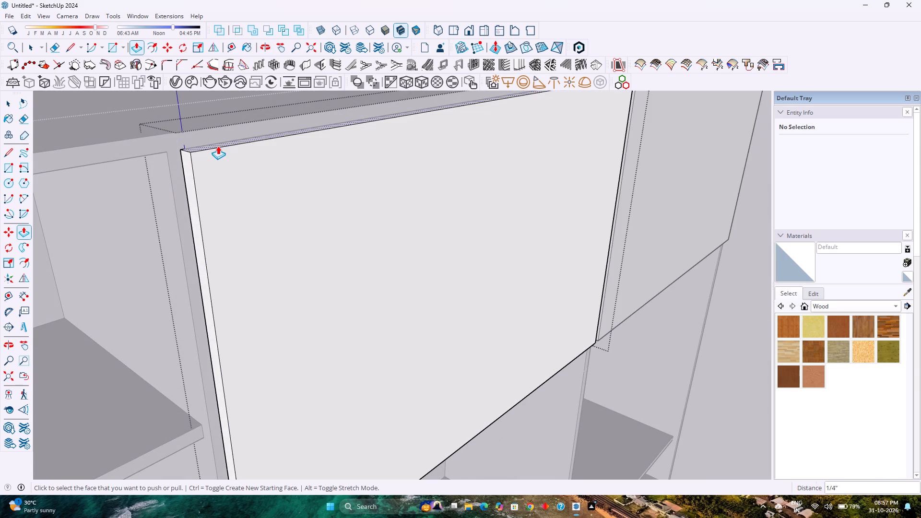
double_click(218, 146)
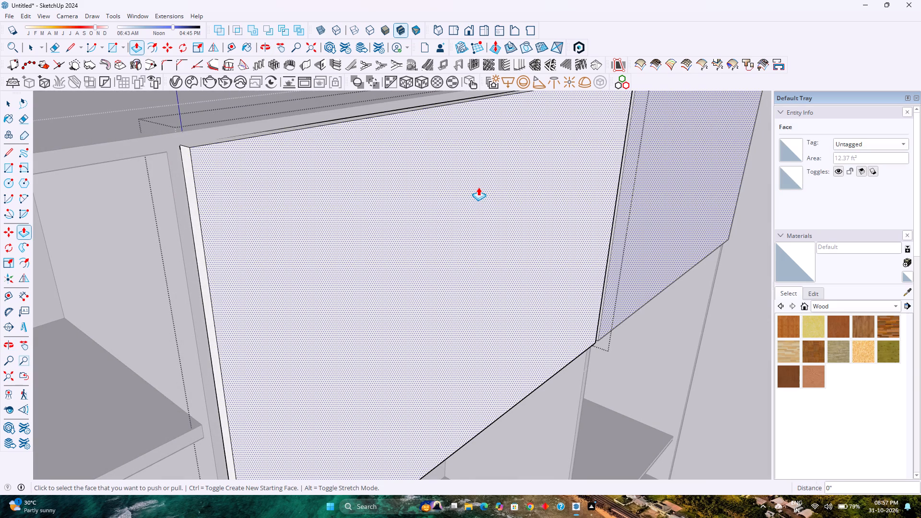
Push/Pull the panel's right side face and bottom face outward by the same 0.25".
scroll(597, 240, down, 2)
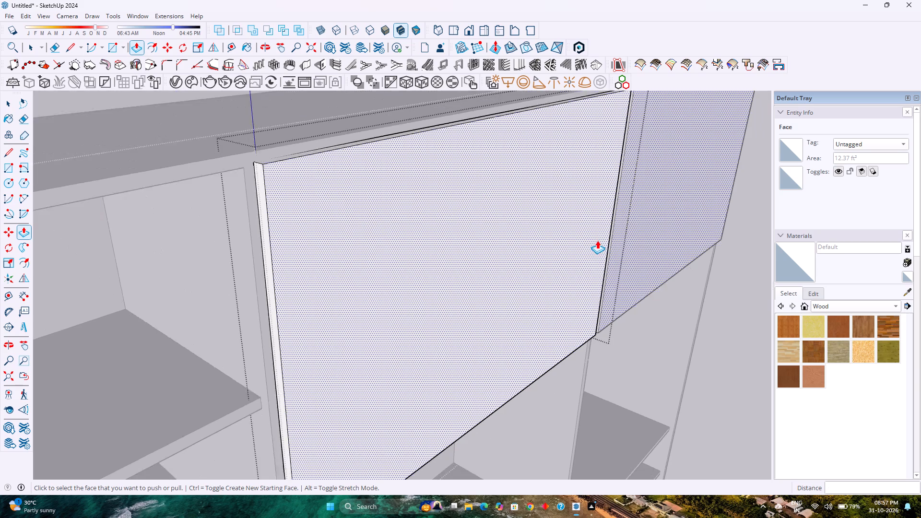
middle_click(598, 240)
middle_drag(599, 242, 310, 281)
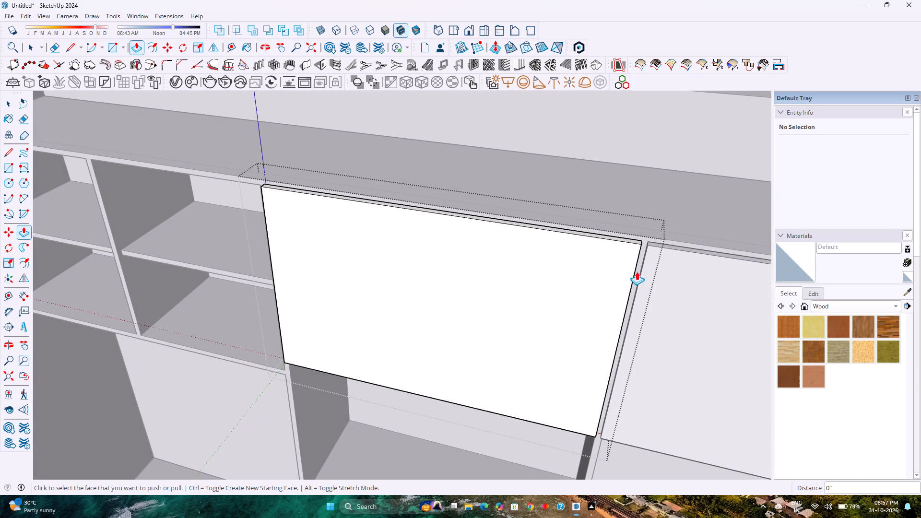
scroll(636, 271, up, 13)
middle_click(648, 247)
middle_click(648, 247)
middle_click(648, 247)
middle_drag(648, 247, 626, 249)
middle_drag(626, 249, 623, 241)
middle_click(623, 241)
double_click(162, 274)
scroll(165, 272, down, 5)
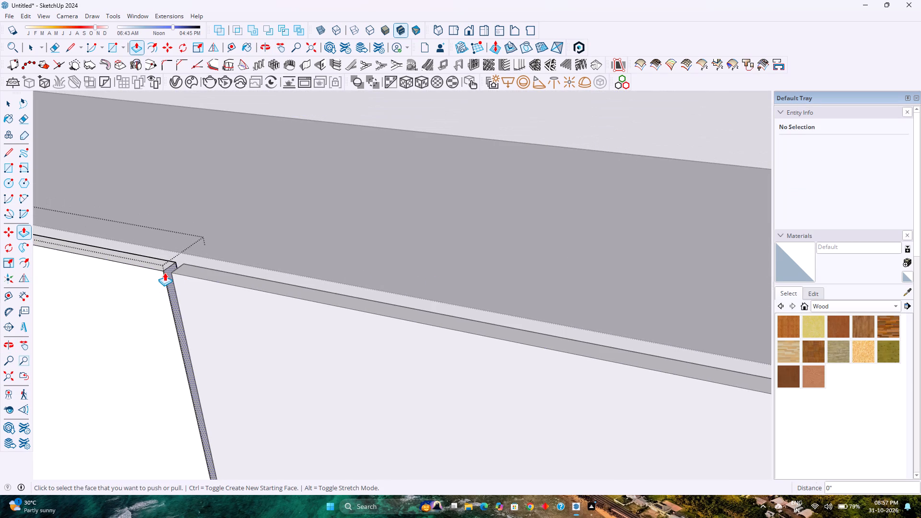
shift+middle_drag(161, 316, 177, 309)
shift+middle_drag(177, 309, 287, 279)
shift+middle_drag(316, 267, 402, 219)
shift+middle_click(421, 208)
scroll(433, 194, down, 8)
shift+middle_drag(291, 316, 292, 311)
shift+middle_drag(292, 311, 295, 306)
shift+middle_drag(295, 306, 320, 266)
middle_drag(262, 383, 334, 278)
shift+middle_drag(355, 242, 319, 454)
middle_drag(328, 414, 339, 353)
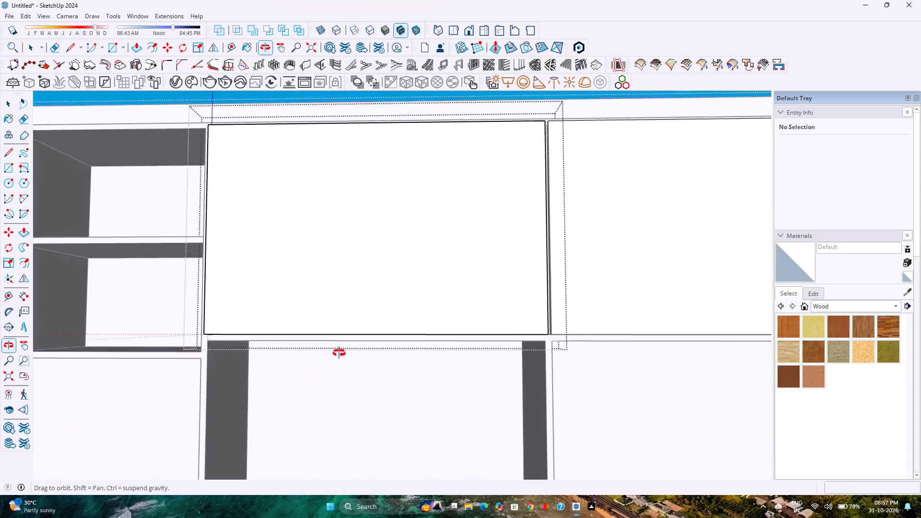
middle_drag(339, 353, 357, 306)
middle_click(357, 306)
scroll(516, 287, up, 14)
middle_click(535, 326)
middle_click(534, 324)
middle_drag(533, 323, 531, 309)
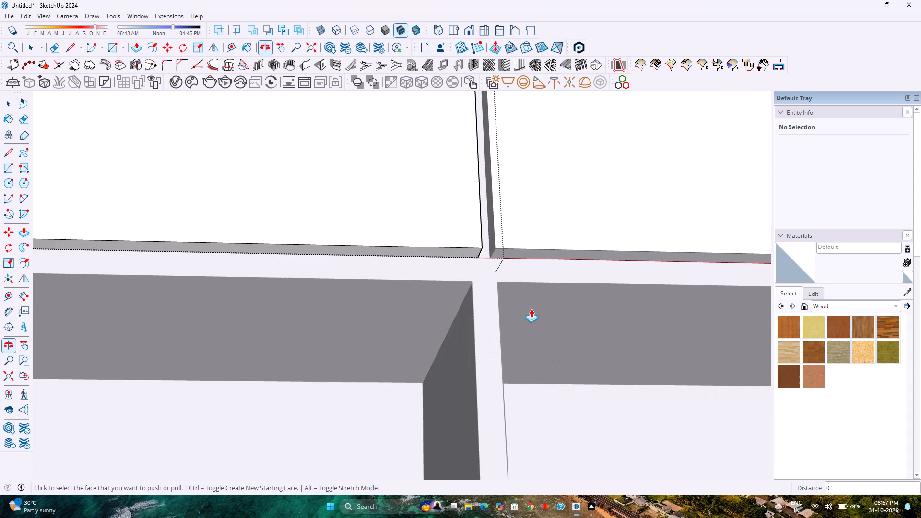
middle_drag(531, 309, 531, 297)
middle_click(531, 297)
double_click(452, 252)
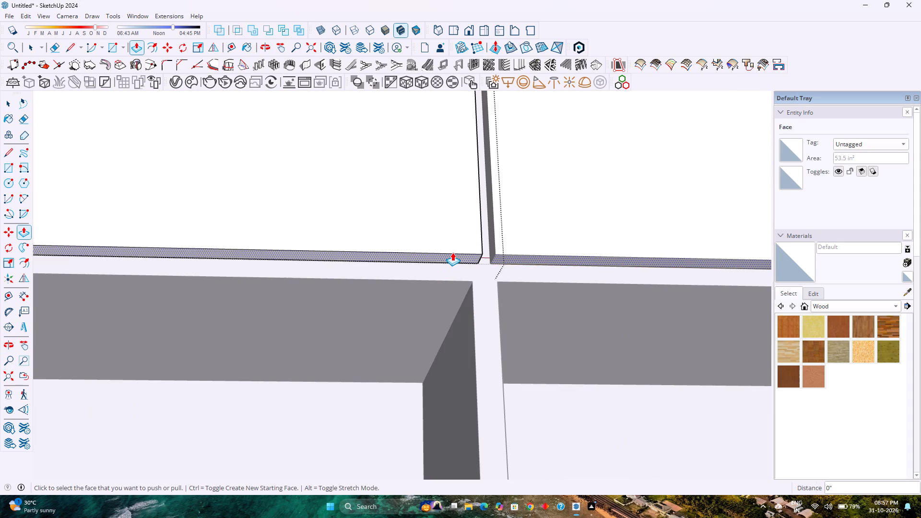
key(space)
Draw a vertical line on the panel's front face from the bottom edge's midpoint to the top edge's midpoint.
scroll(452, 252, down, 9)
scroll(408, 247, down, 4)
shift+middle_drag(390, 248, 485, 362)
scroll(469, 287, down, 2)
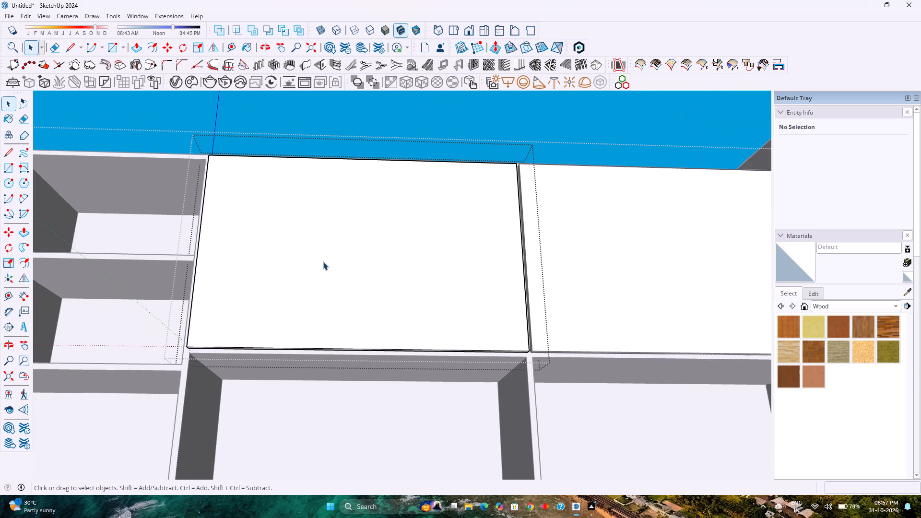
click(67, 46)
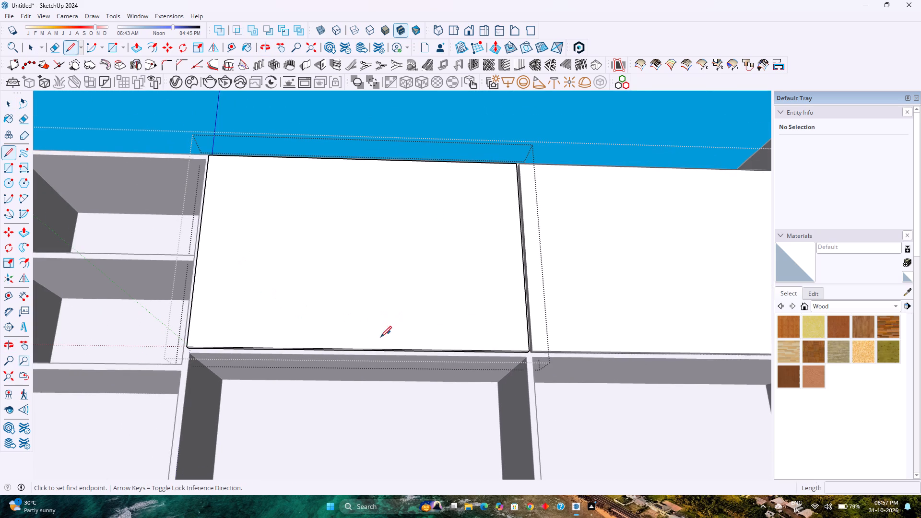
click(363, 351)
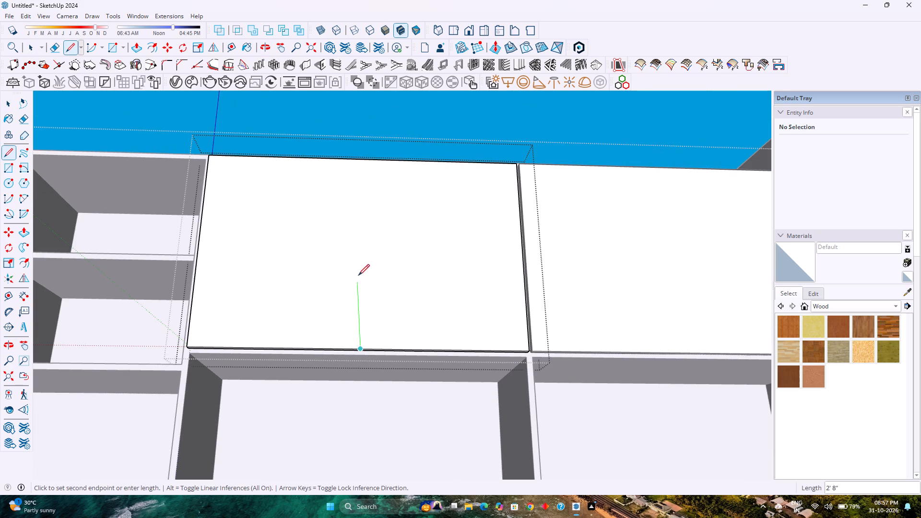
click(366, 159)
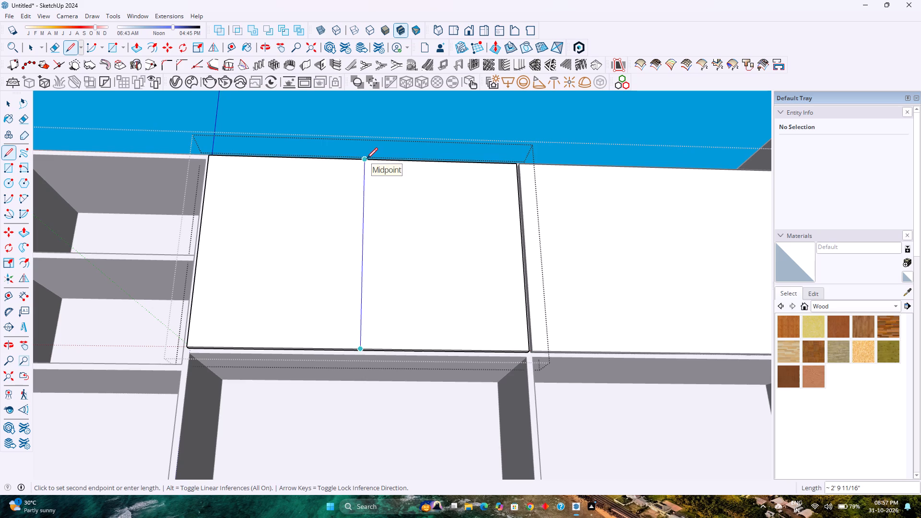
key(space)
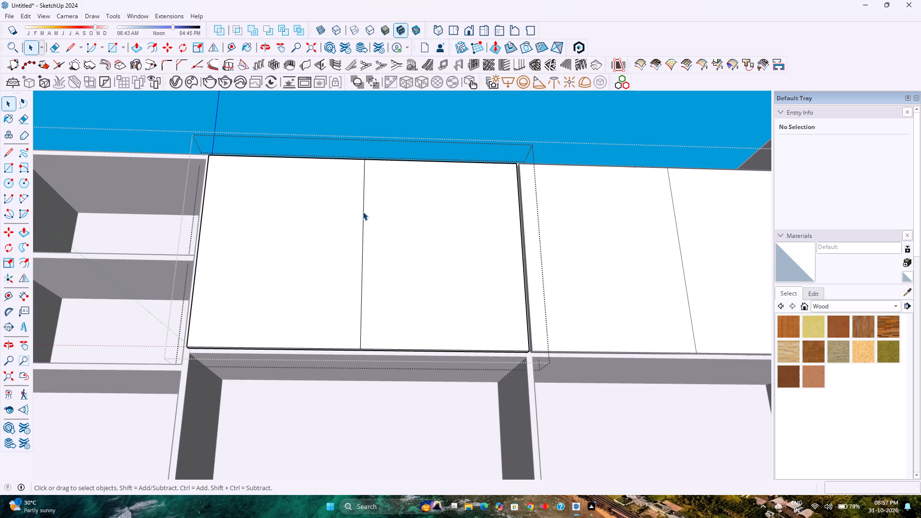
Move the panel's vertical centre line 0.01" to the left along the red axis.
click(363, 221)
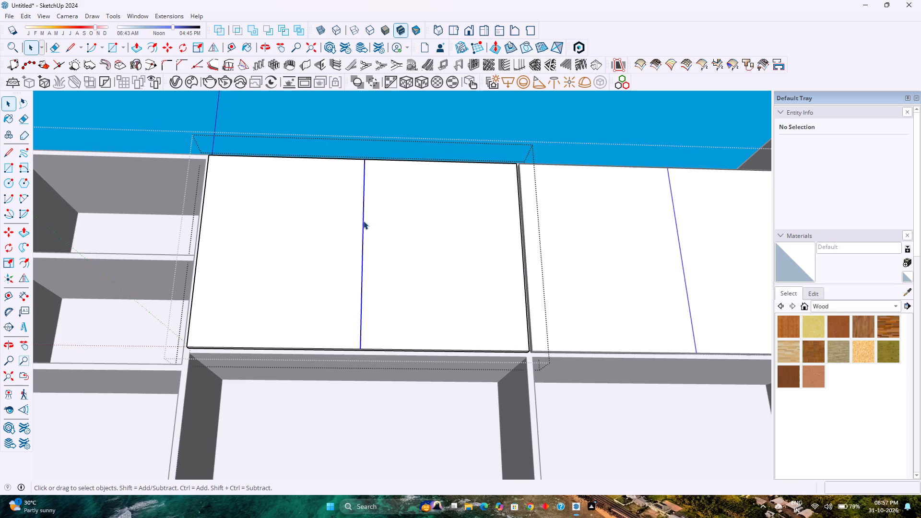
key(m)
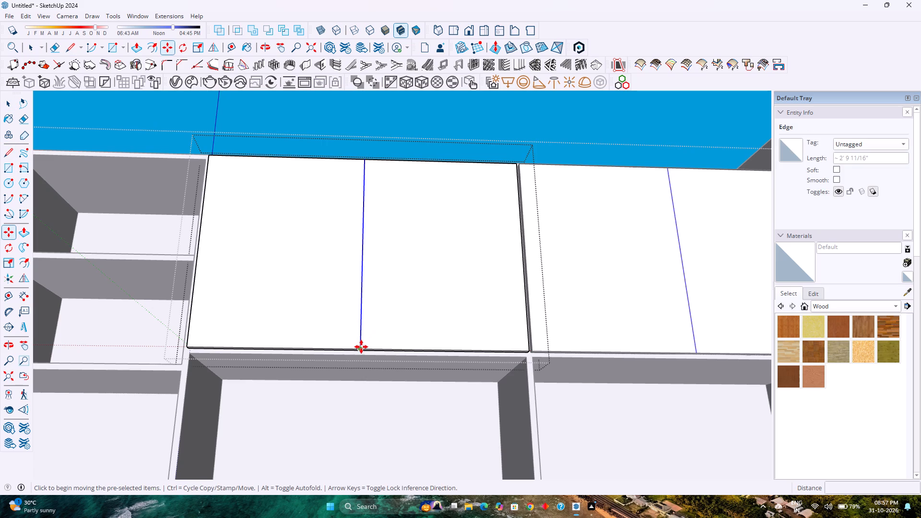
click(361, 347)
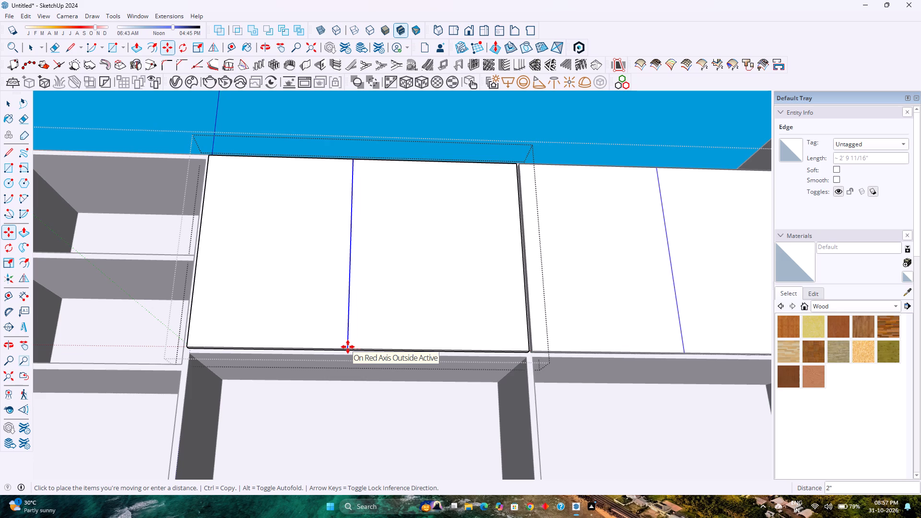
key(Left)
key(Right)
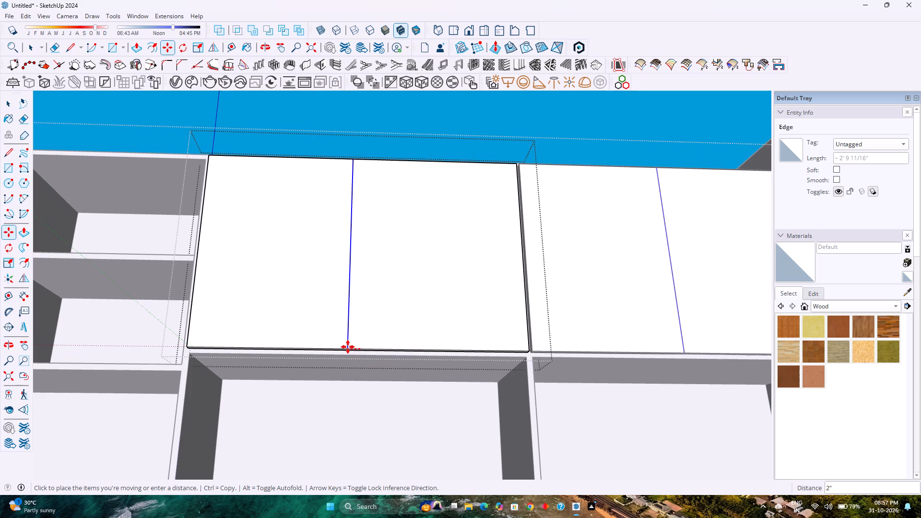
key(0)
text(.01)
key(Return)
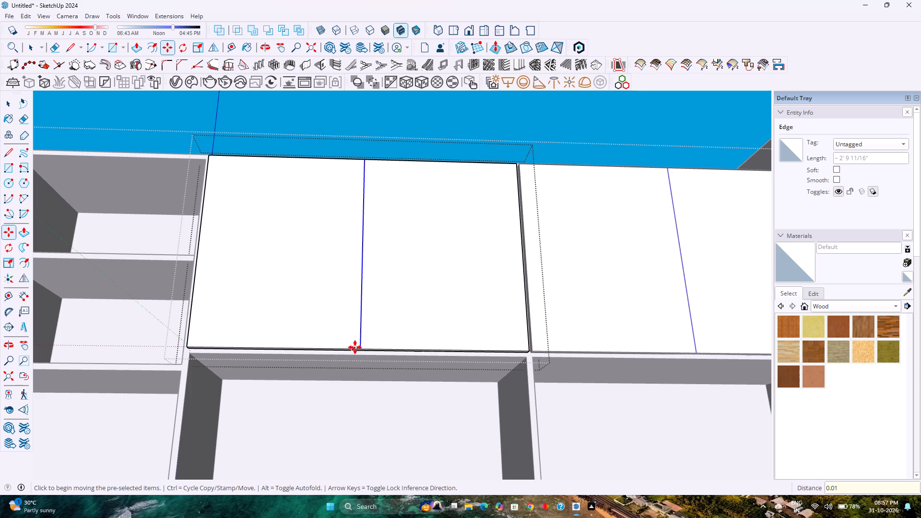
Copy the vertical centre line 0.02" to the right along the red axis.
click(362, 349)
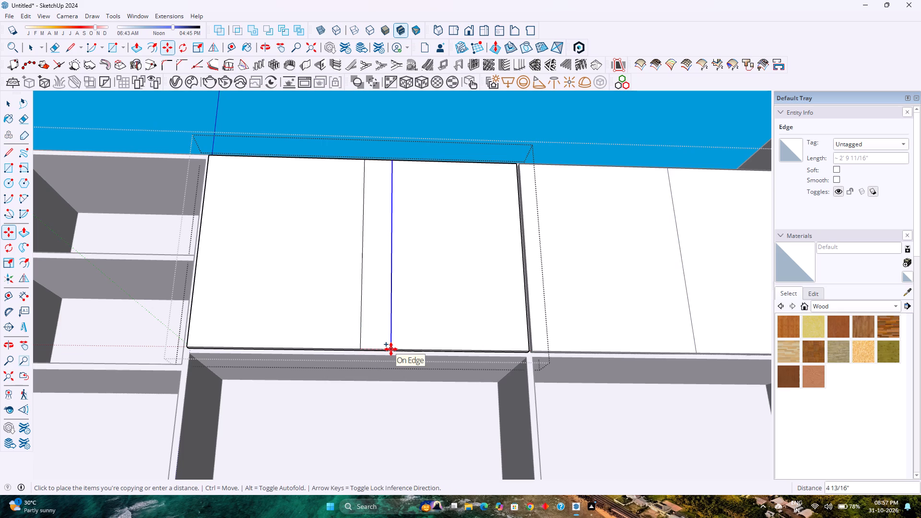
key(Right)
text(0.02)
key(Return)
scroll(353, 351, up, 5)
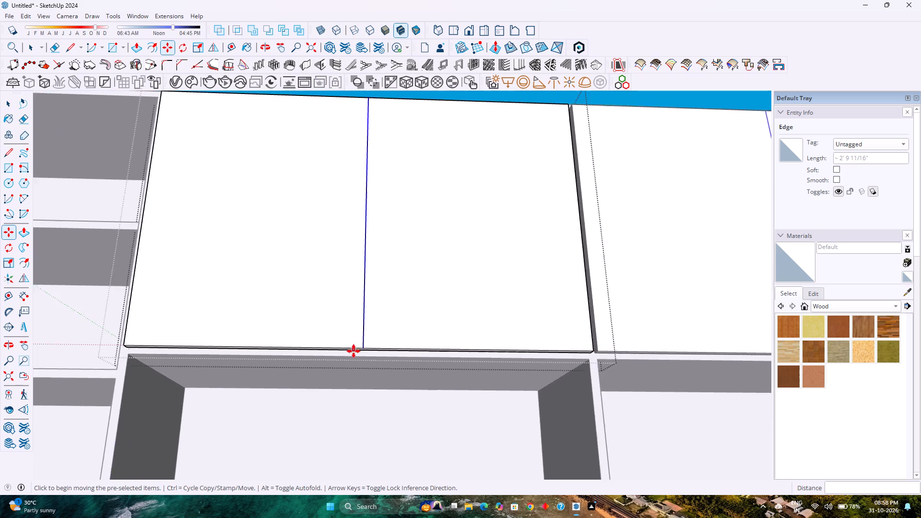
Push/Pull the thin strip between the door panel's two centre lines 1" back through the panel's thickness.
scroll(354, 351, up, 20)
scroll(354, 351, up, 12)
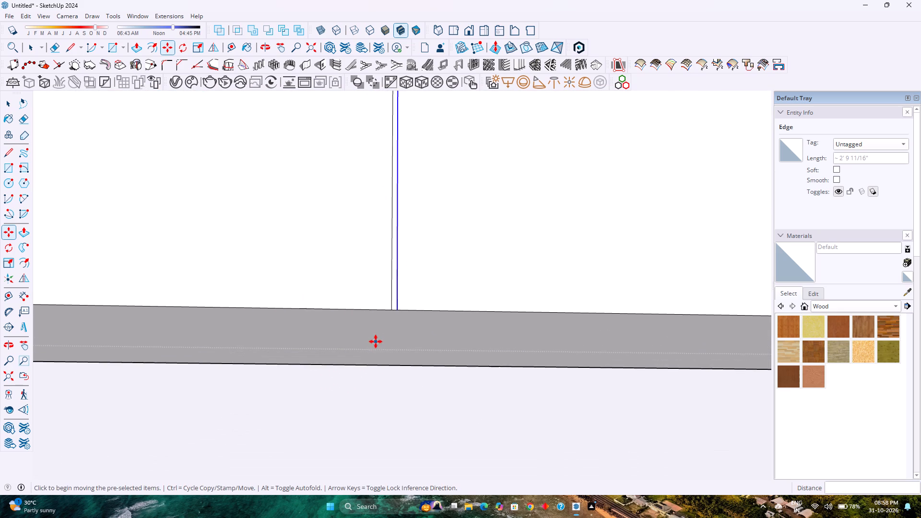
scroll(376, 341, up, 4)
key(p)
click(407, 287)
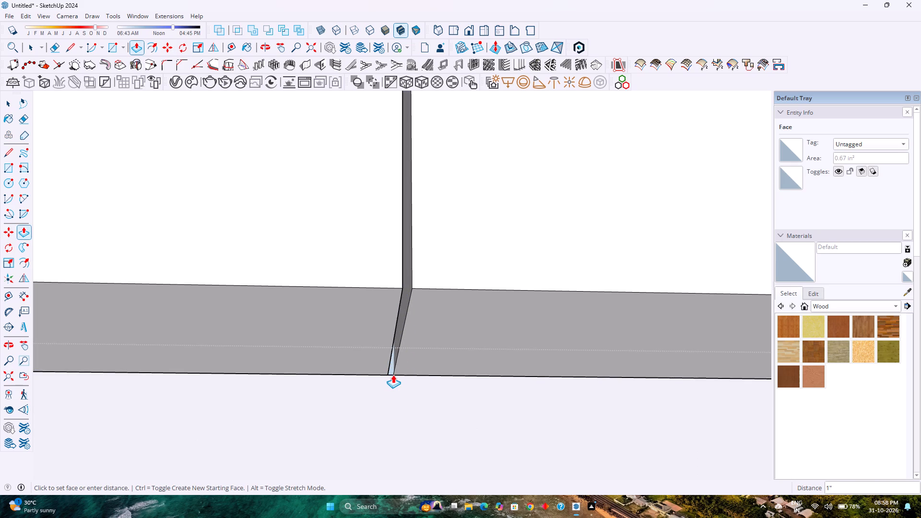
click(393, 375)
key(space)
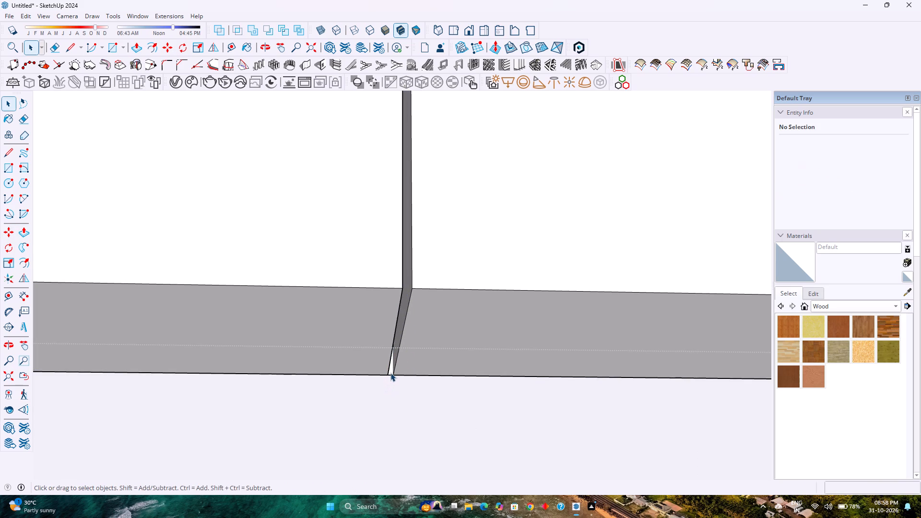
Delete the leftover edge across the bottom back end of the gap between the two door leaves.
click(390, 373)
key(Delete)
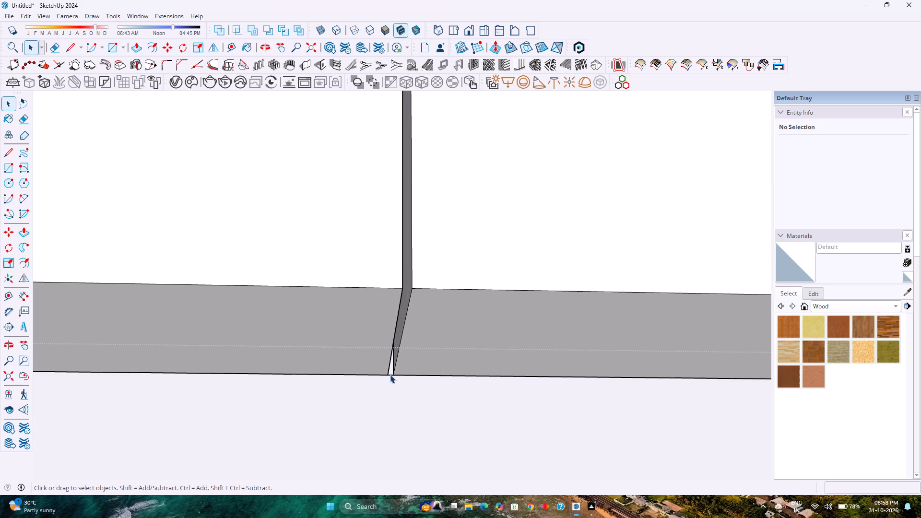
click(390, 374)
key(Delete)
Erase the leftover edge across the top back end of the gap between the two door leaves.
scroll(385, 380, down, 12)
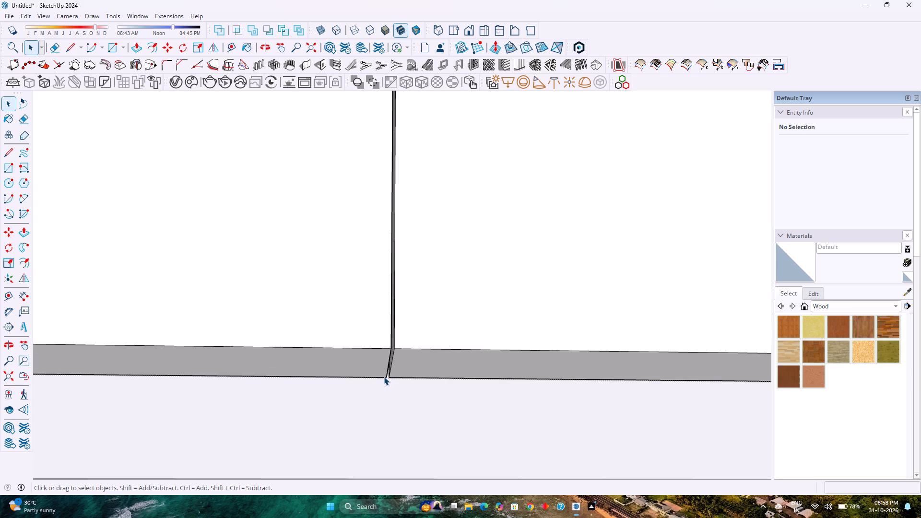
scroll(384, 377, down, 8)
middle_click(385, 358)
middle_drag(380, 364, 387, 427)
scroll(387, 427, down, 15)
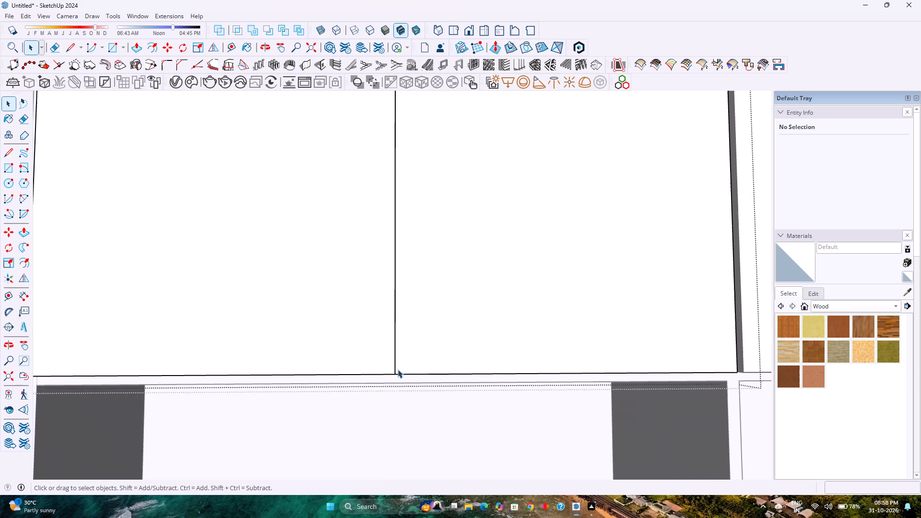
shift+middle_drag(396, 331, 404, 433)
scroll(405, 375, down, 9)
shift+middle_drag(394, 309, 394, 327)
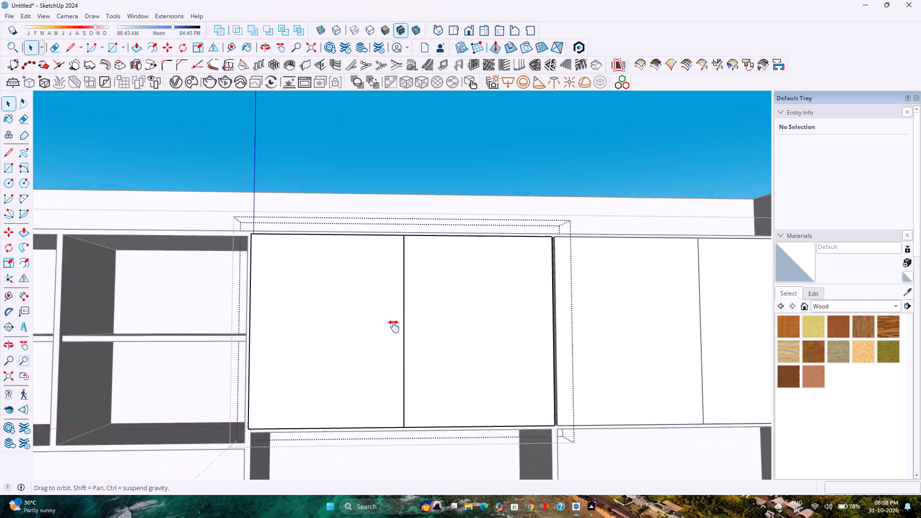
shift+middle_drag(394, 327, 395, 335)
middle_drag(399, 318, 418, 403)
scroll(425, 335, up, 16)
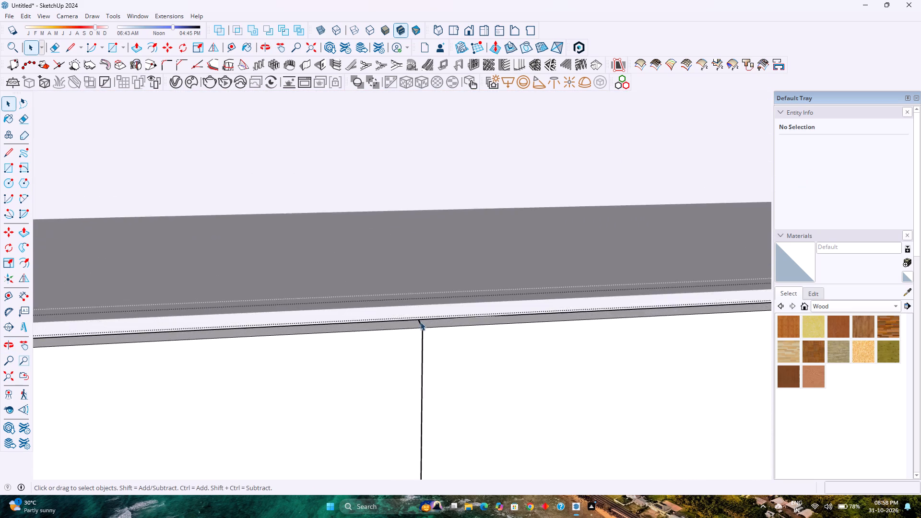
scroll(420, 322, up, 18)
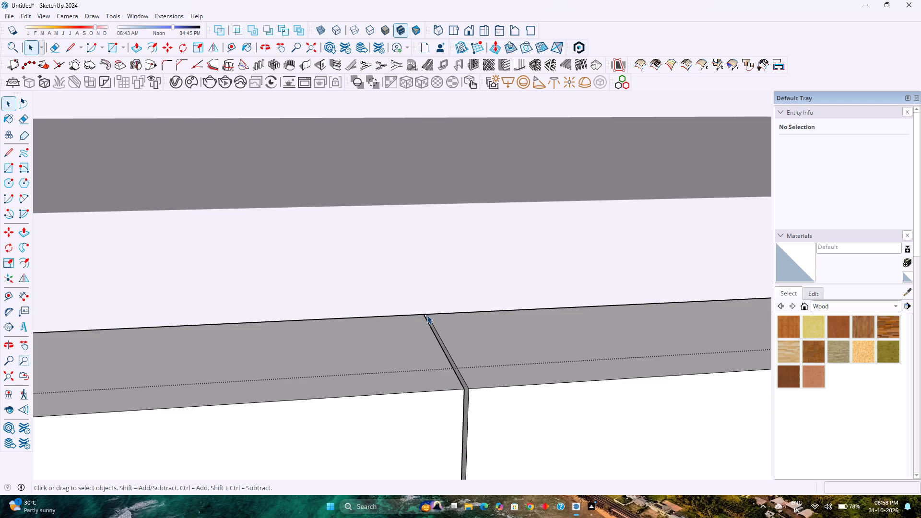
click(425, 314)
scroll(432, 329, up, 4)
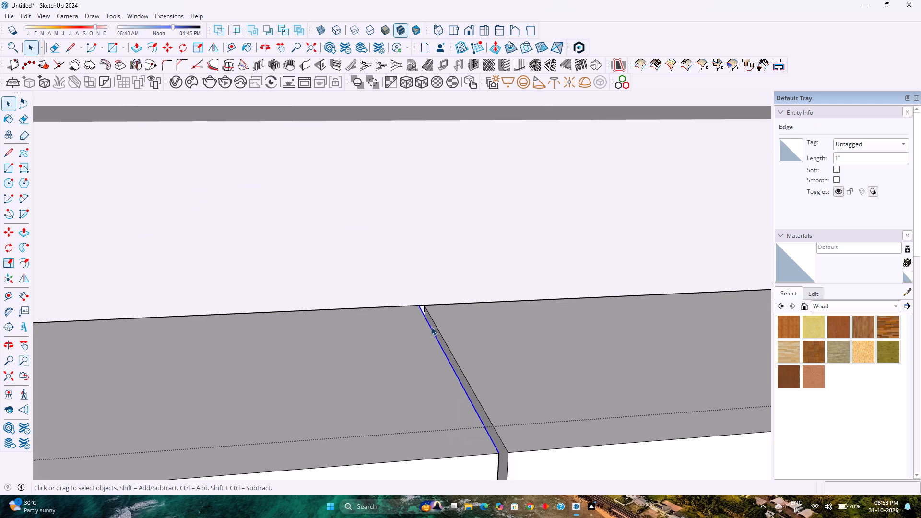
scroll(431, 327, up, 4)
click(418, 300)
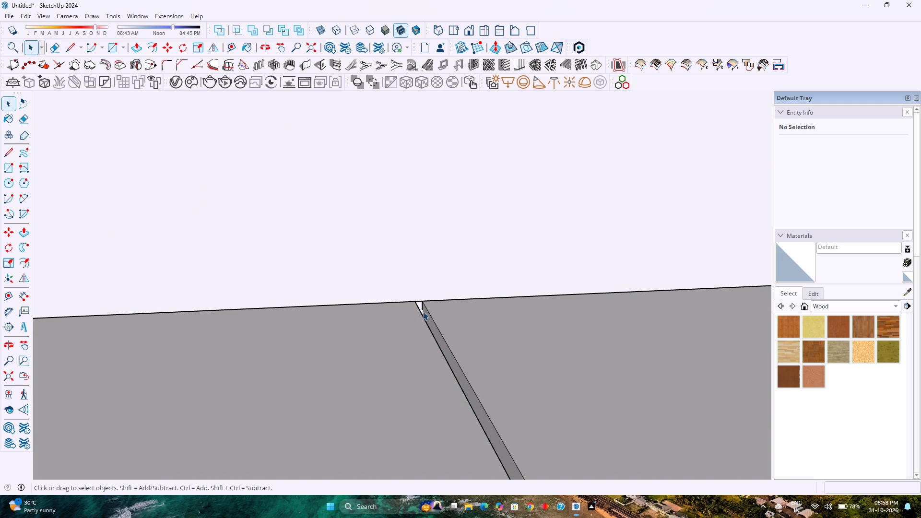
scroll(424, 303, up, 9)
key(e)
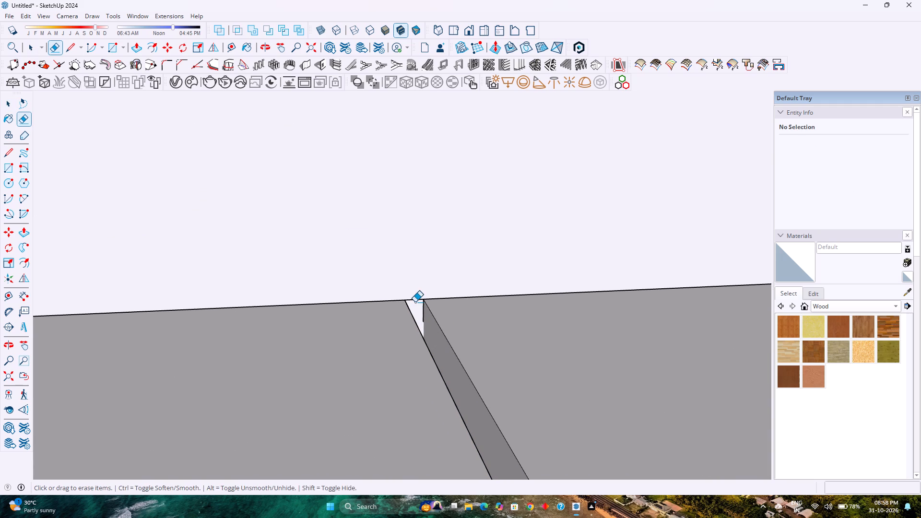
click(416, 300)
key(space)
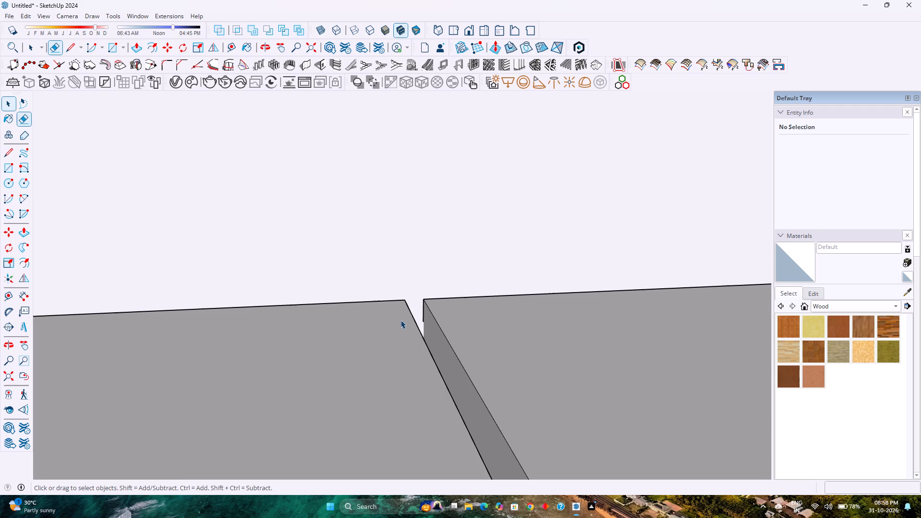
Exit editing of the split door component and return to the whole cabinet model.
scroll(401, 320, down, 20)
scroll(401, 320, down, 10)
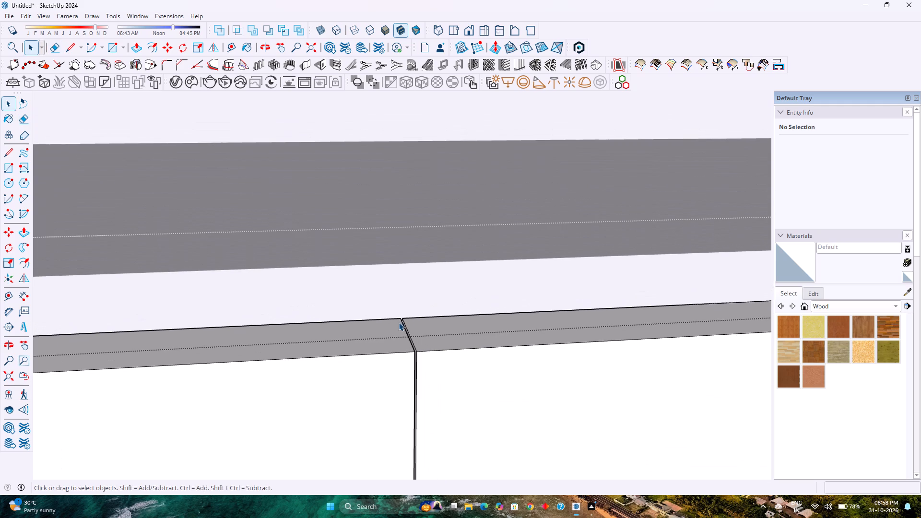
scroll(399, 322, down, 10)
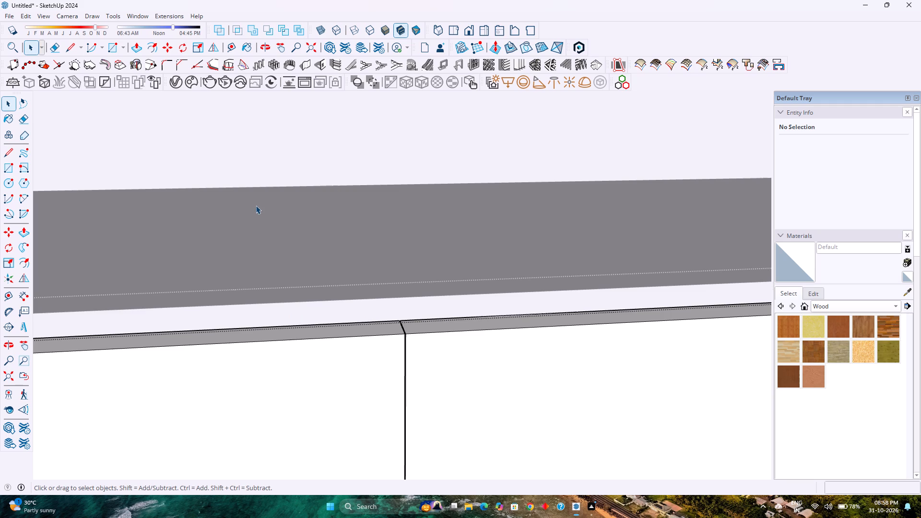
scroll(265, 179, down, 17)
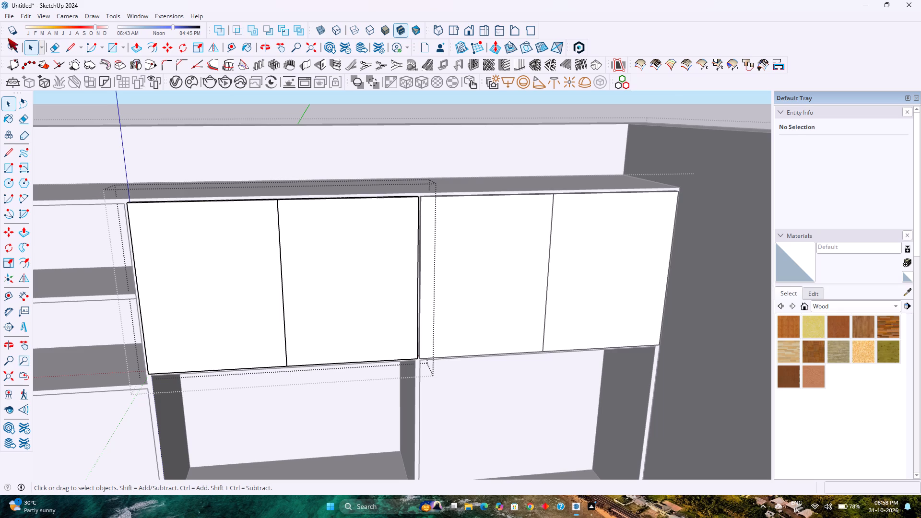
scroll(354, 262, down, 7)
shift+middle_drag(304, 290, 298, 230)
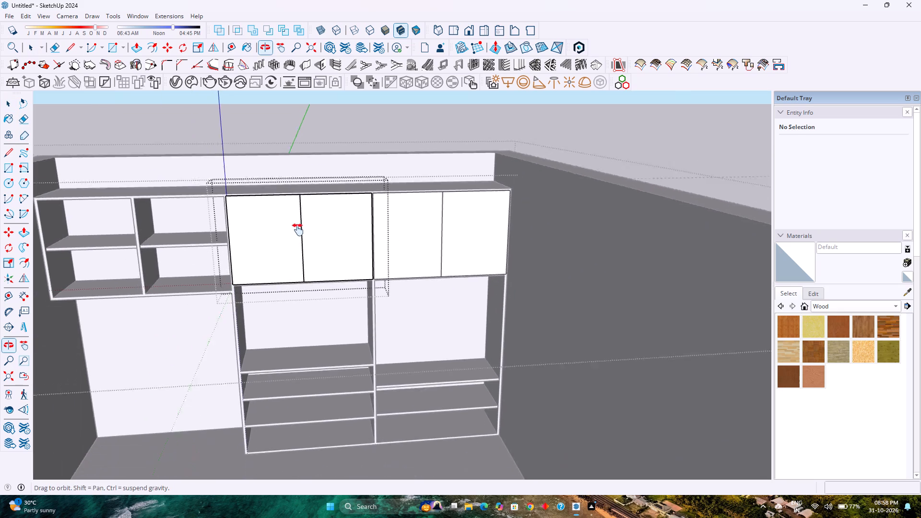
shift+middle_drag(298, 230, 299, 209)
shift+middle_click(299, 209)
shift+middle_click(299, 209)
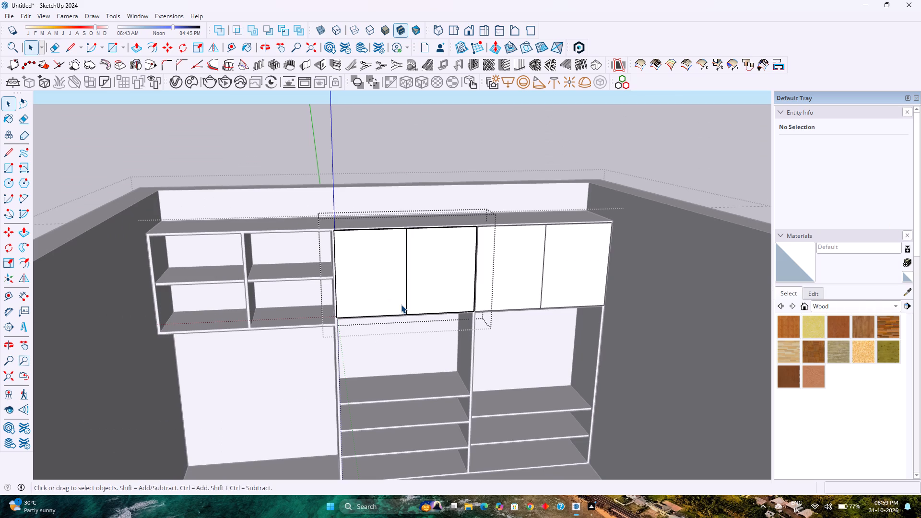
scroll(418, 332, down, 1)
middle_click(417, 366)
middle_drag(417, 366, 419, 333)
scroll(420, 329, down, 1)
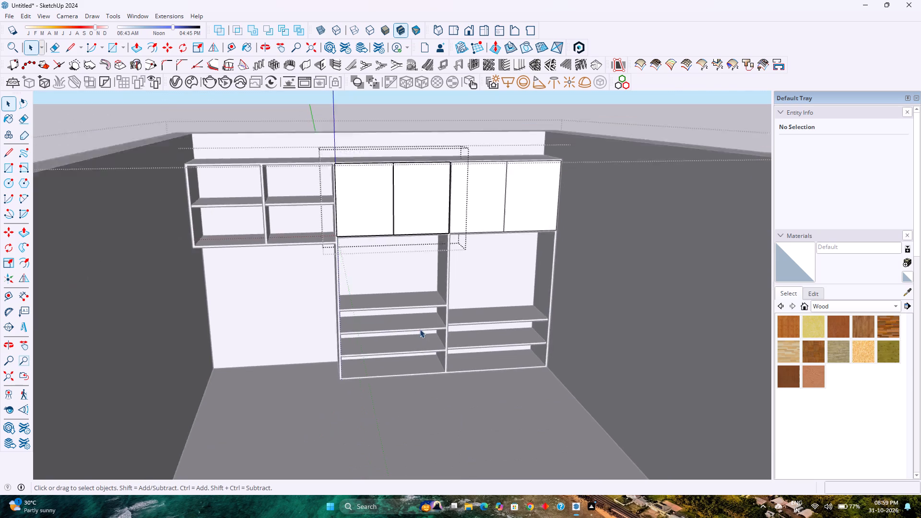
scroll(420, 329, down, 2)
middle_drag(417, 329, 437, 273)
middle_click(437, 273)
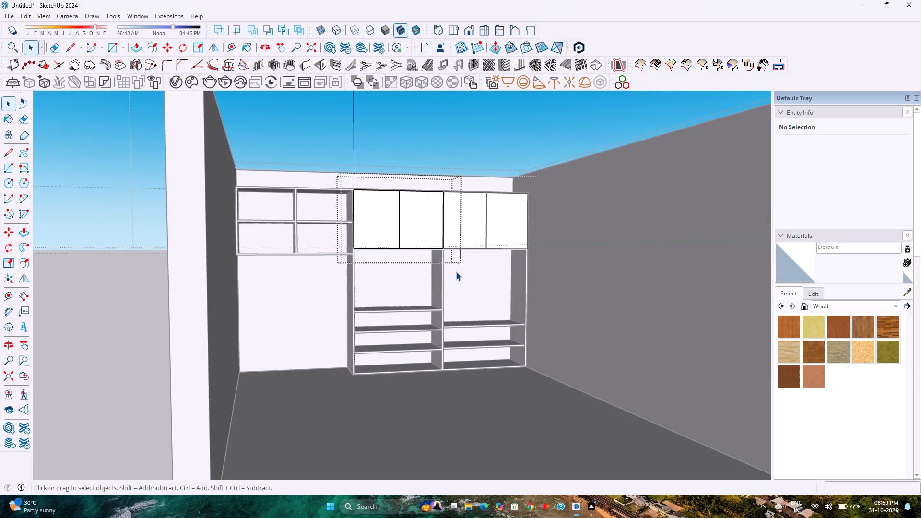
scroll(456, 272, up, 4)
key(Escape)
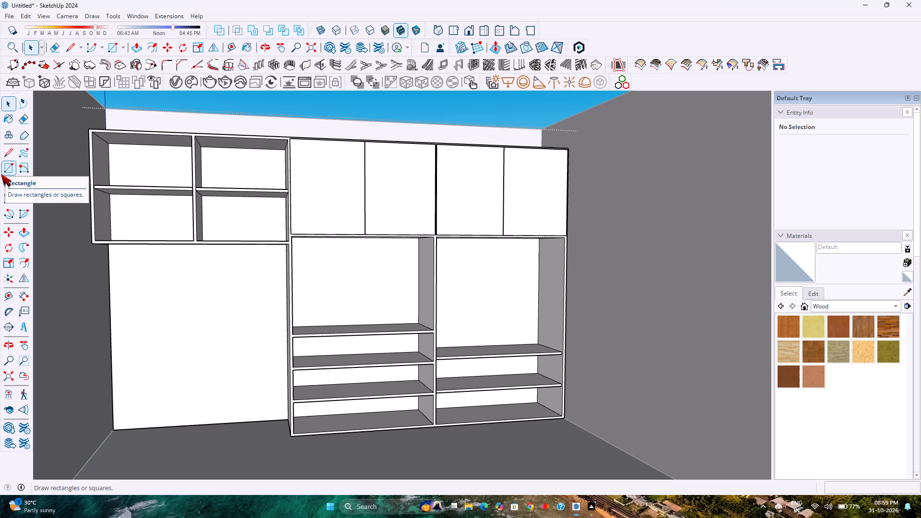
Draw a 2' 11 1/2" by 4' 5" rectangle over the open compartment directly below the left pair of doors and group it.
click(109, 49)
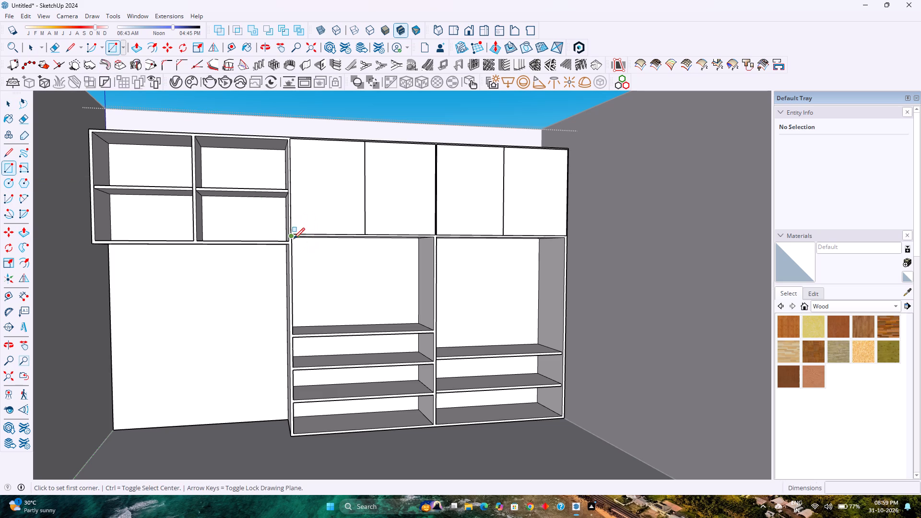
click(294, 239)
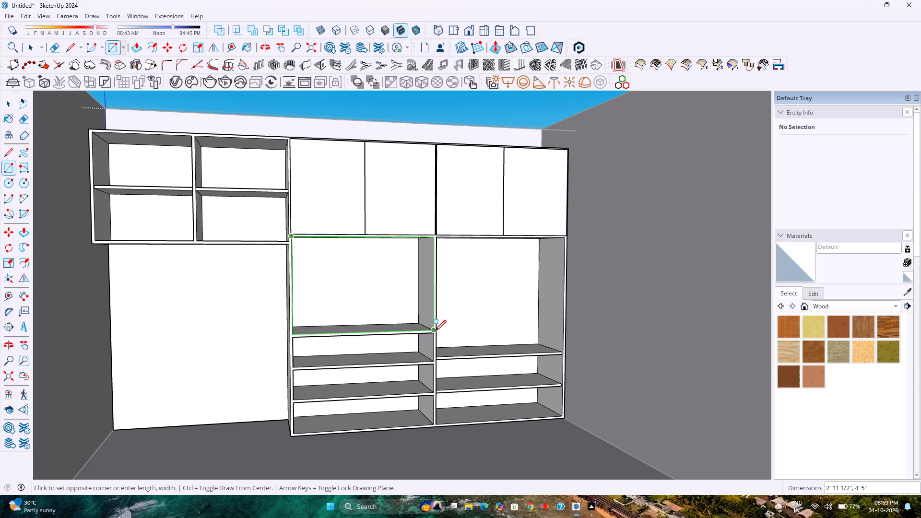
click(435, 331)
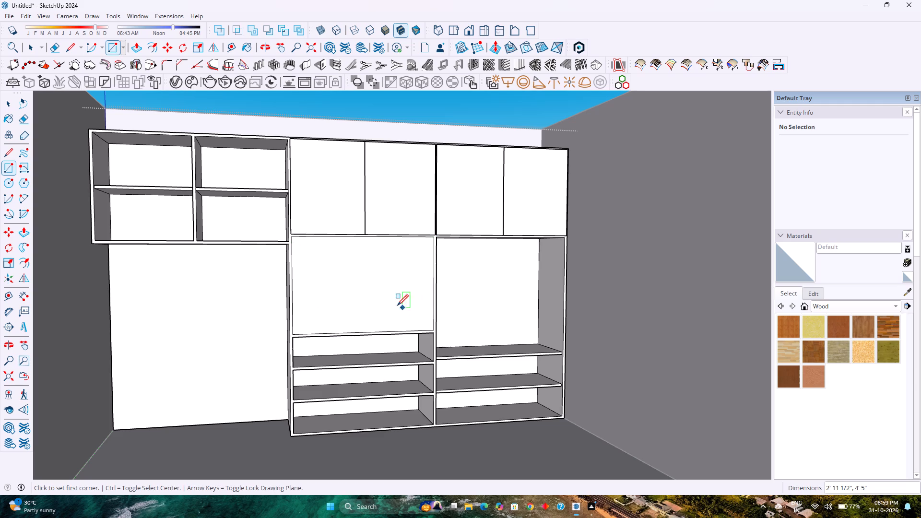
key(space)
double_click(378, 290)
right_click(378, 290)
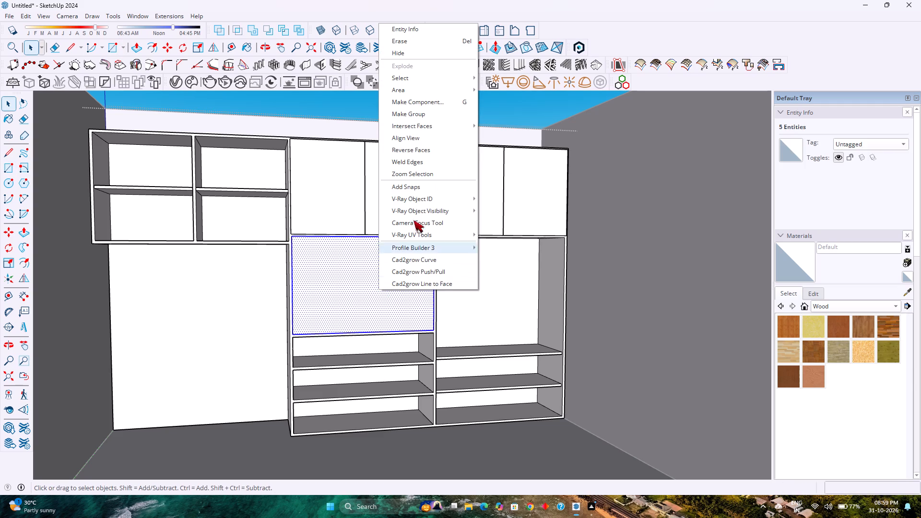
click(407, 117)
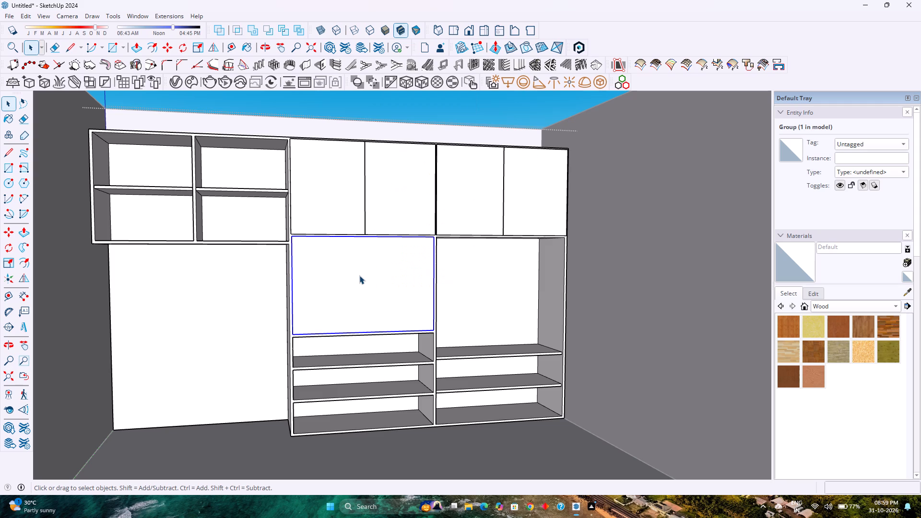
Open the new panel group and Push/Pull its front face outward 1", level with the doors above.
double_click(359, 275)
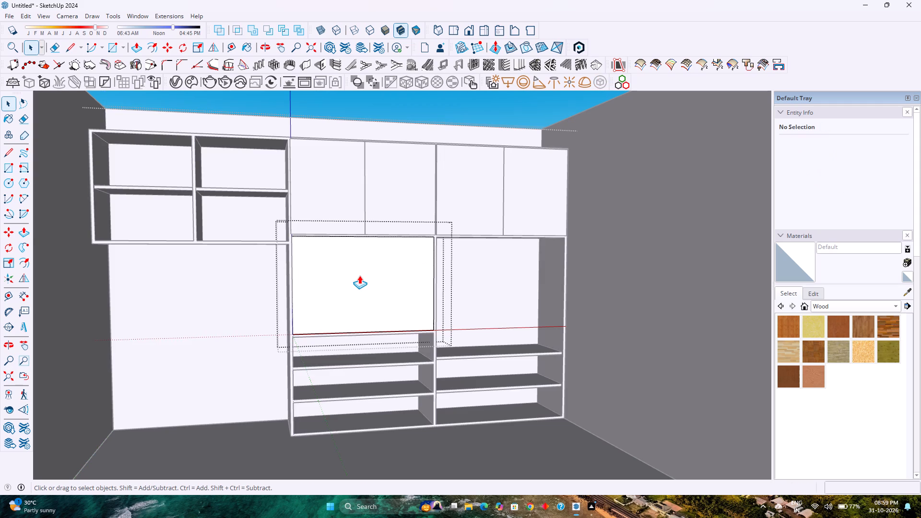
key(p)
click(359, 275)
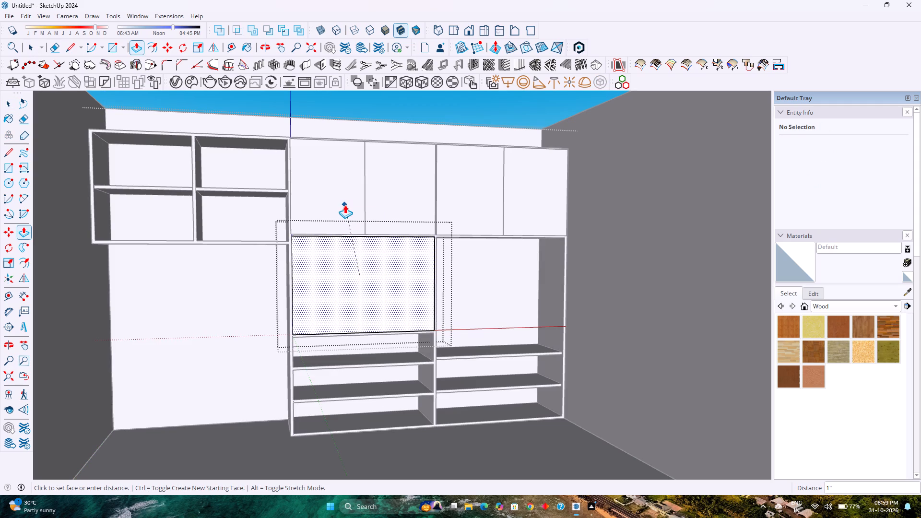
click(345, 205)
key(space)
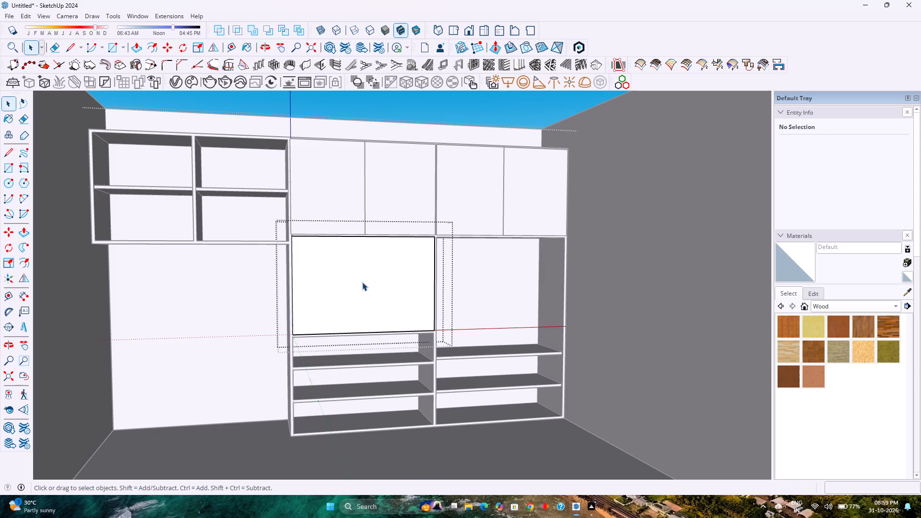
Draw a vertical line on the new panel's front face from the top edge's midpoint to the bottom edge's midpoint.
scroll(362, 280, up, 5)
middle_click(367, 268)
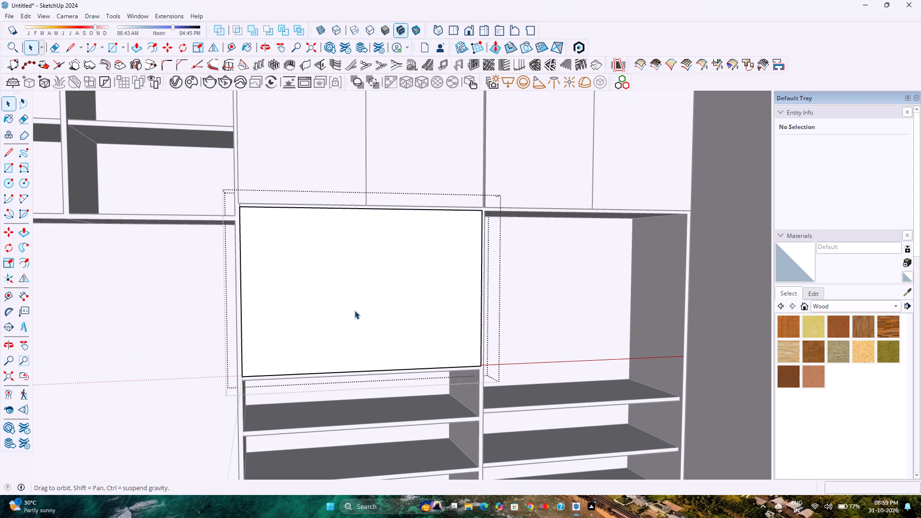
middle_click(354, 310)
scroll(358, 299, down, 2)
scroll(366, 261, up, 2)
middle_click(366, 261)
middle_drag(366, 261, 357, 309)
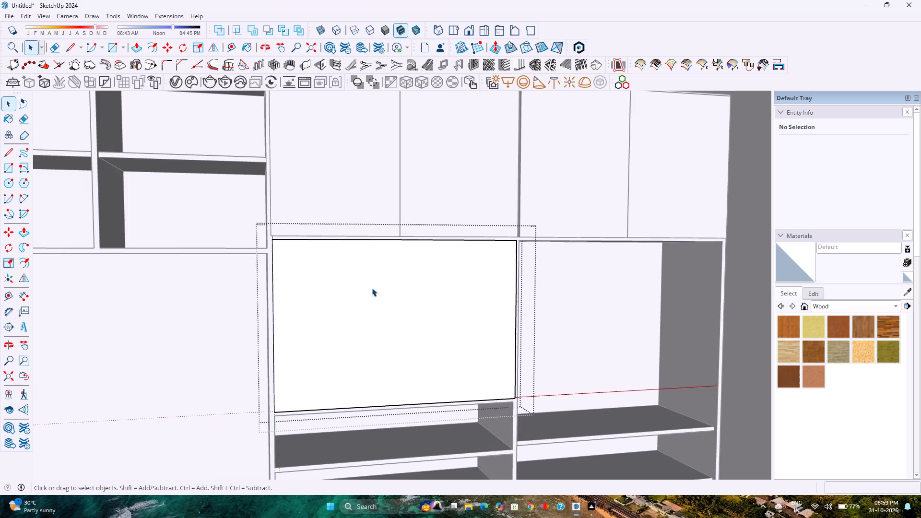
scroll(372, 288, down, 3)
scroll(413, 251, up, 5)
middle_drag(404, 255, 369, 310)
click(71, 46)
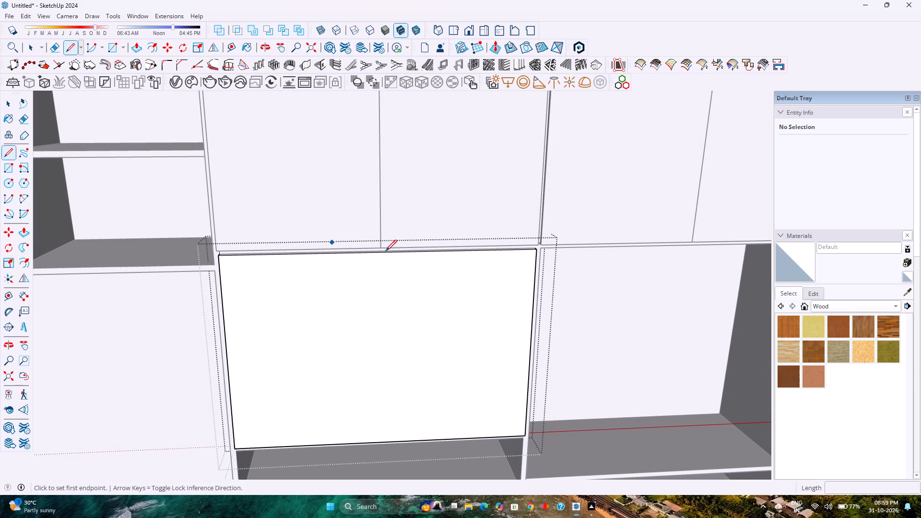
click(385, 252)
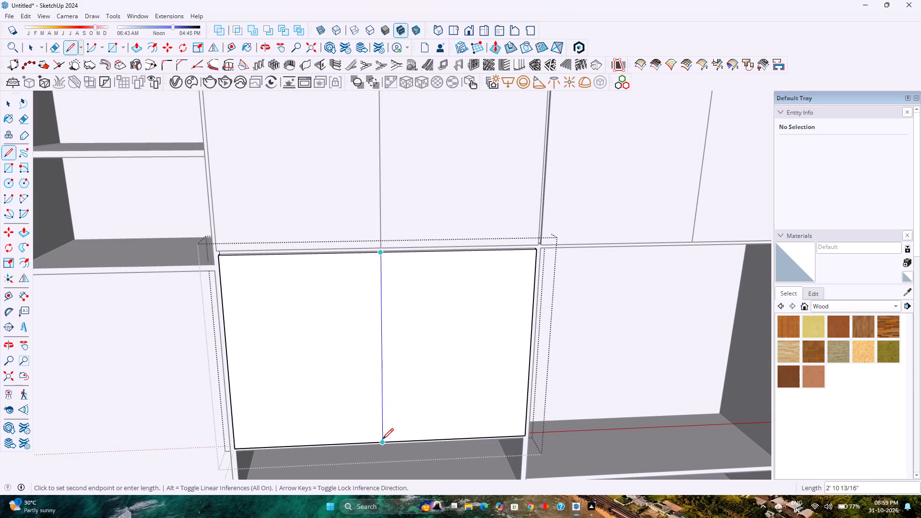
click(383, 439)
key(space)
Move the new panel's centre line 0.01" along the red axis and copy it 0.02" along the same axis to form a thin strip.
click(382, 422)
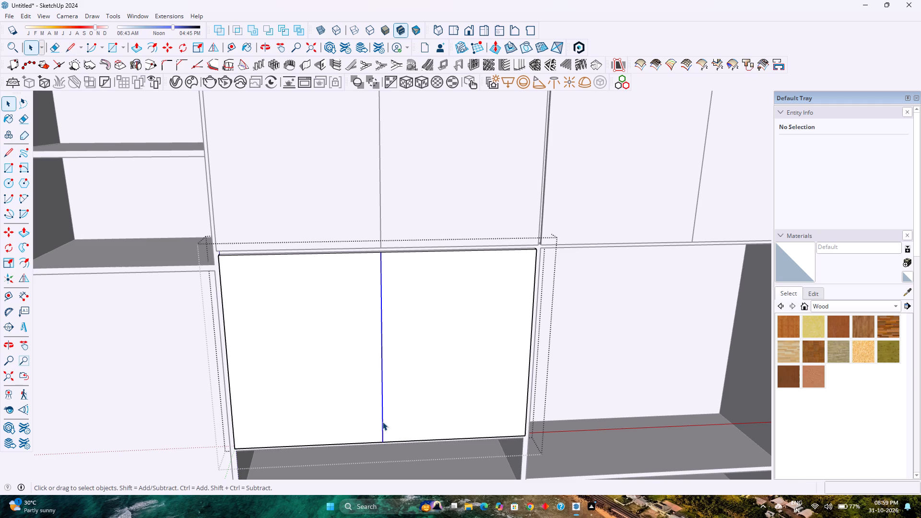
key(m)
click(383, 421)
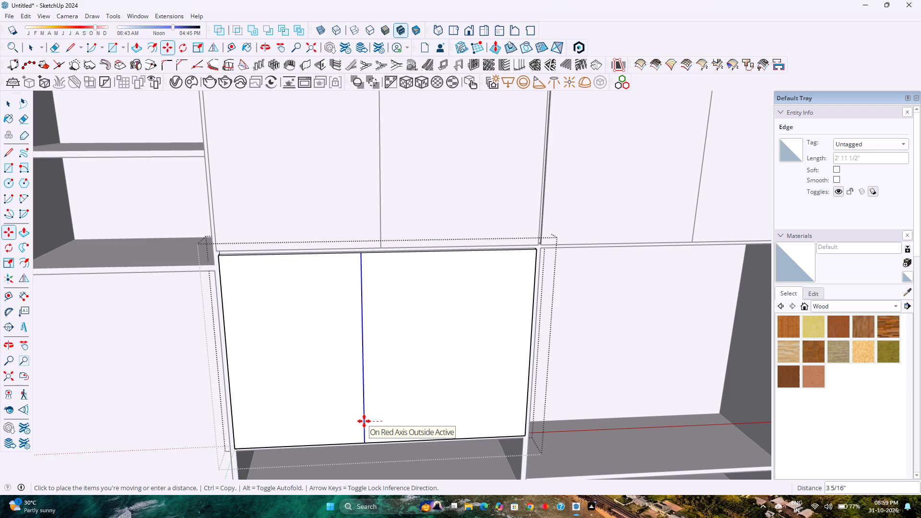
key(Right)
text(0.)
text(01)
key(Return)
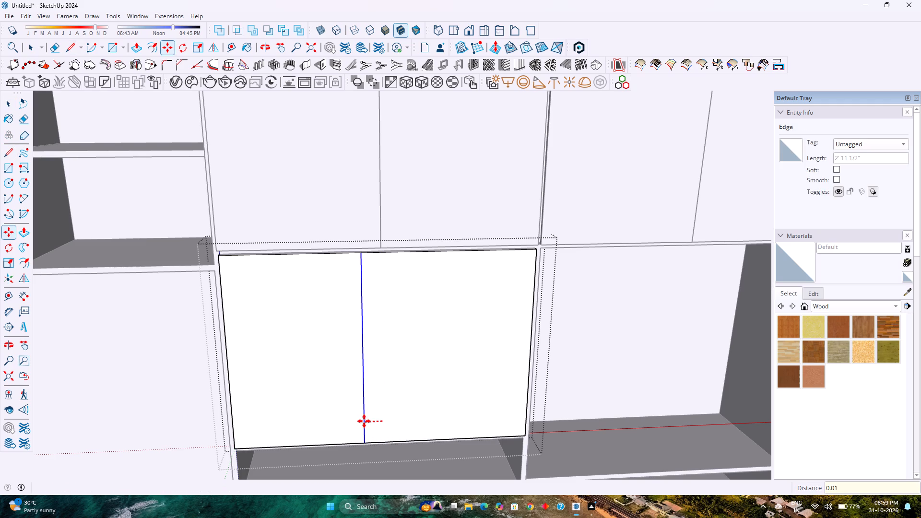
click(381, 411)
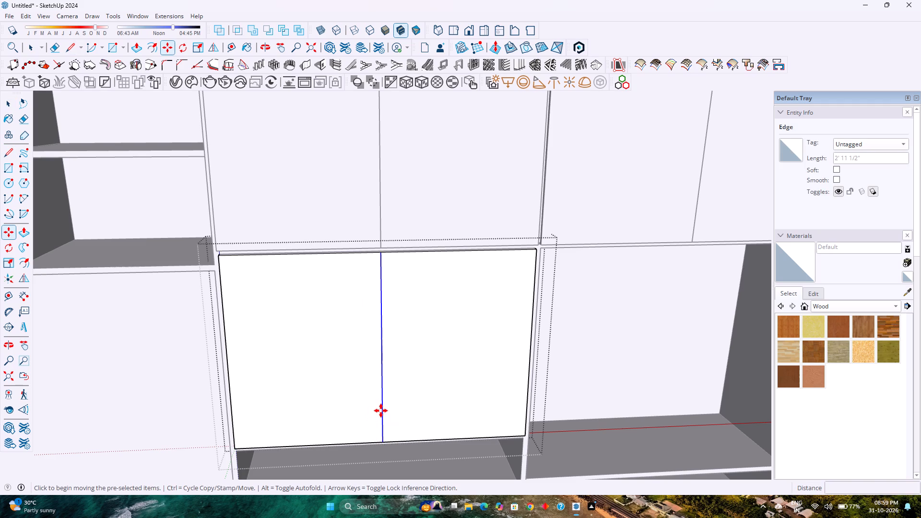
key(Right)
text(0.02)
key(Return)
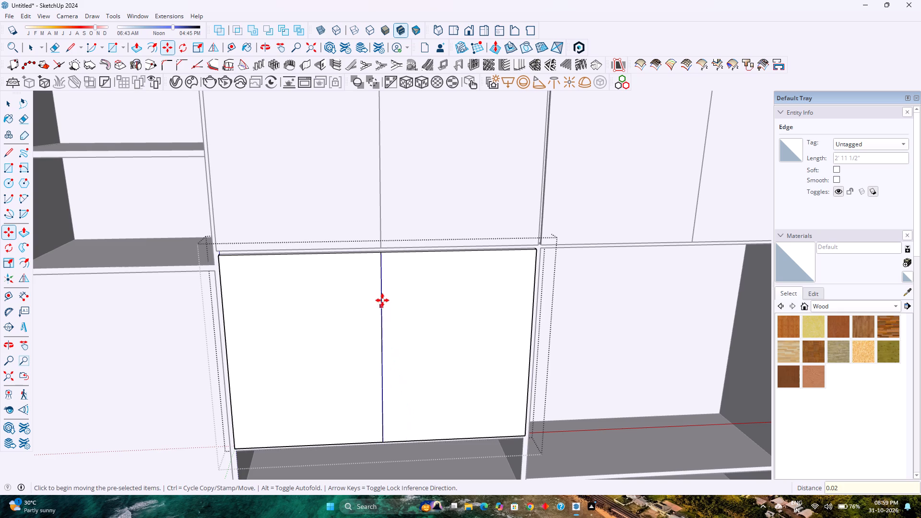
Push the thin centre strip 1" back through the panel and erase the leftover edge at the top of the gap.
key(p)
scroll(381, 234, up, 12)
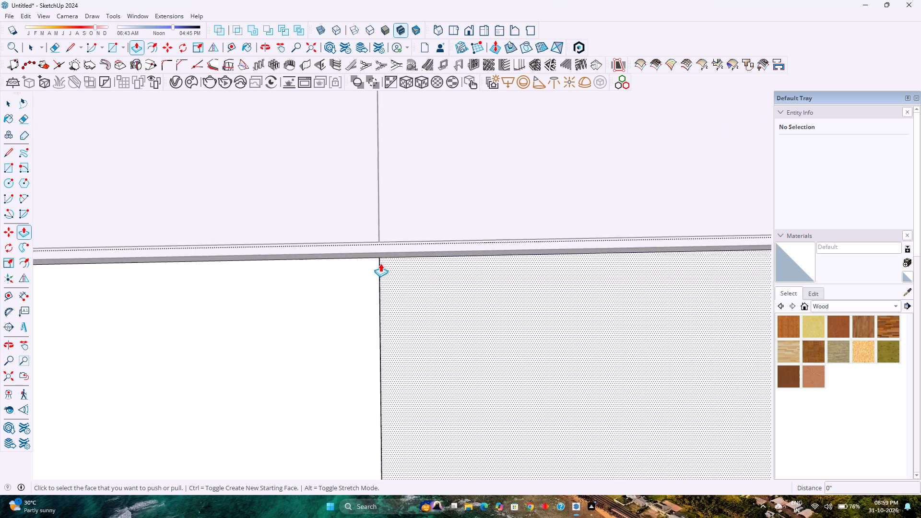
scroll(380, 263, up, 20)
scroll(380, 263, up, 2)
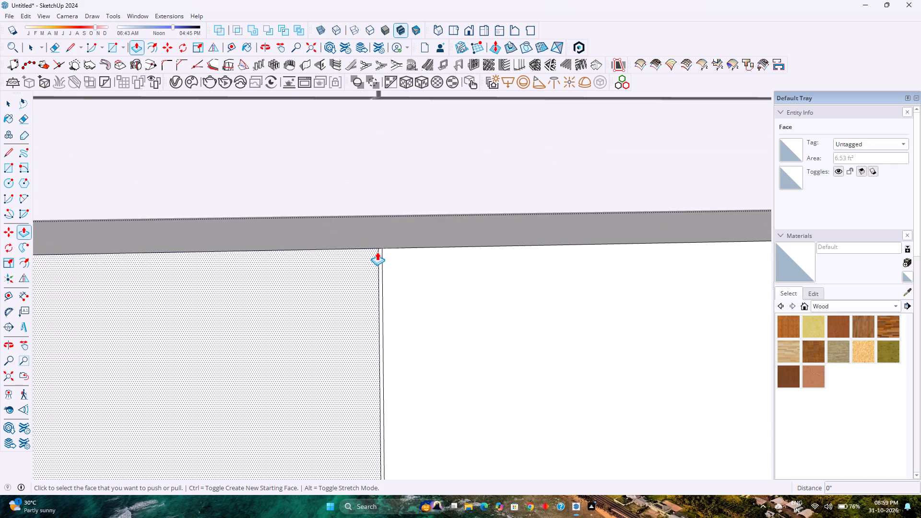
click(380, 252)
click(374, 216)
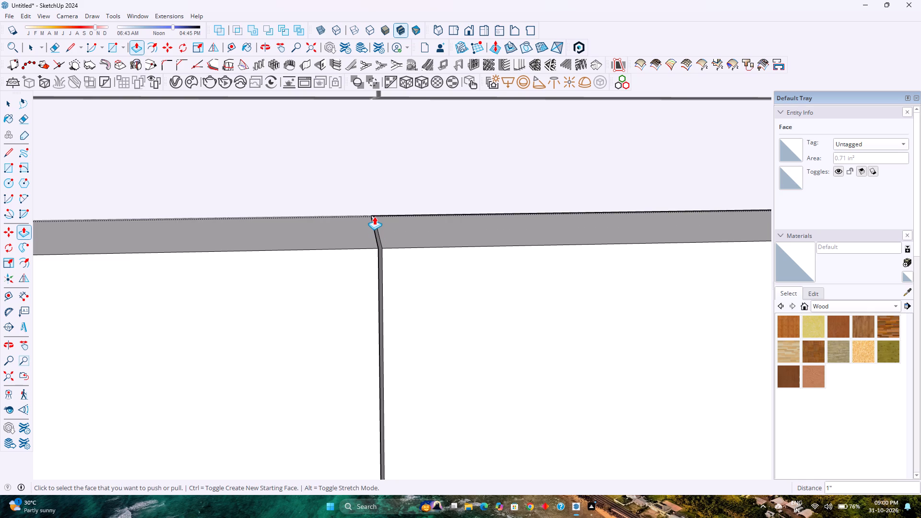
scroll(371, 219, up, 16)
middle_drag(374, 216, 355, 221)
key(e)
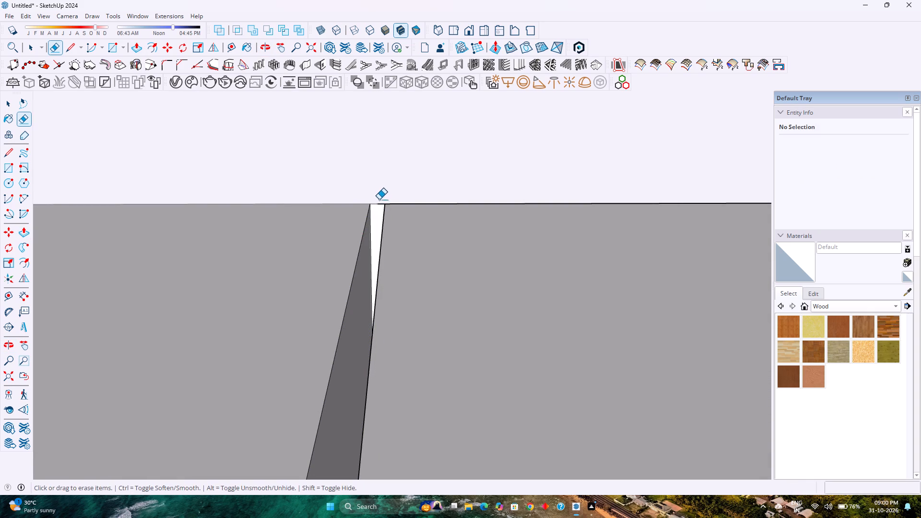
click(378, 204)
Push/Pull the top faces of both door halves outward 0.25".
scroll(378, 204, down, 15)
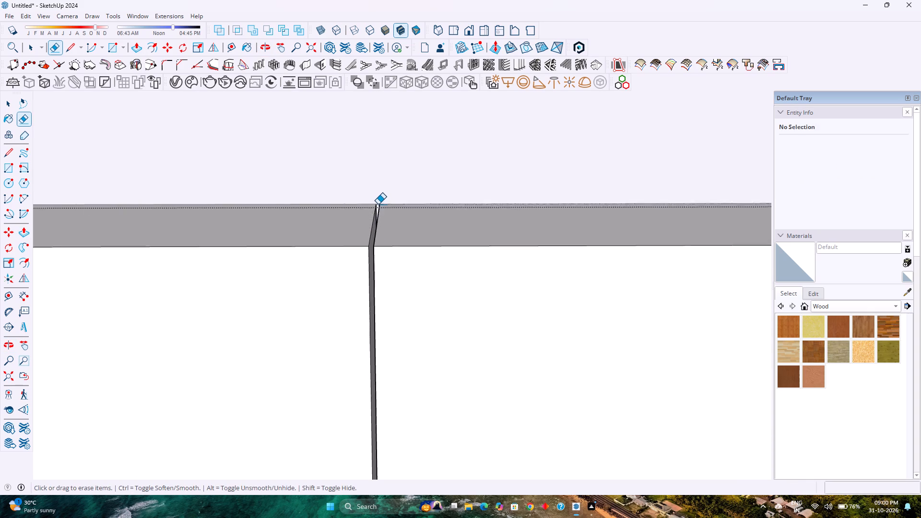
scroll(378, 204, down, 20)
scroll(378, 204, down, 11)
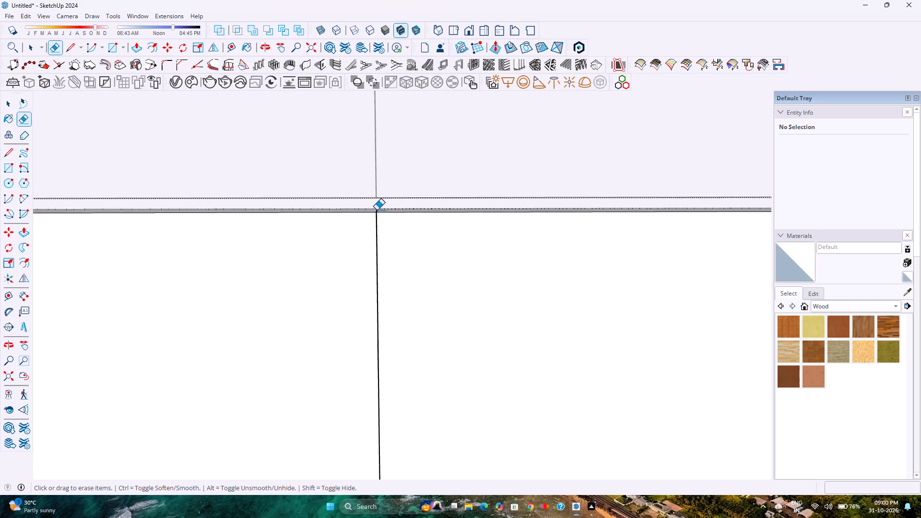
scroll(377, 210, down, 7)
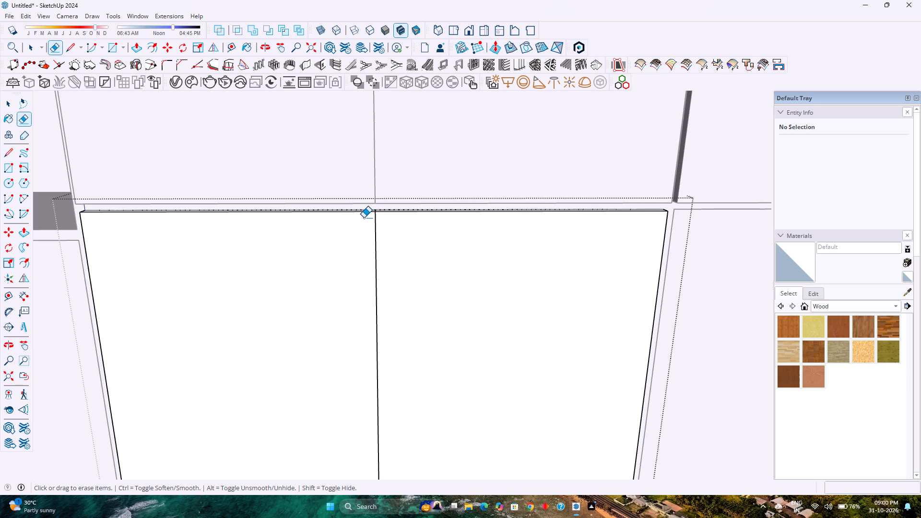
key(p)
scroll(362, 218, up, 18)
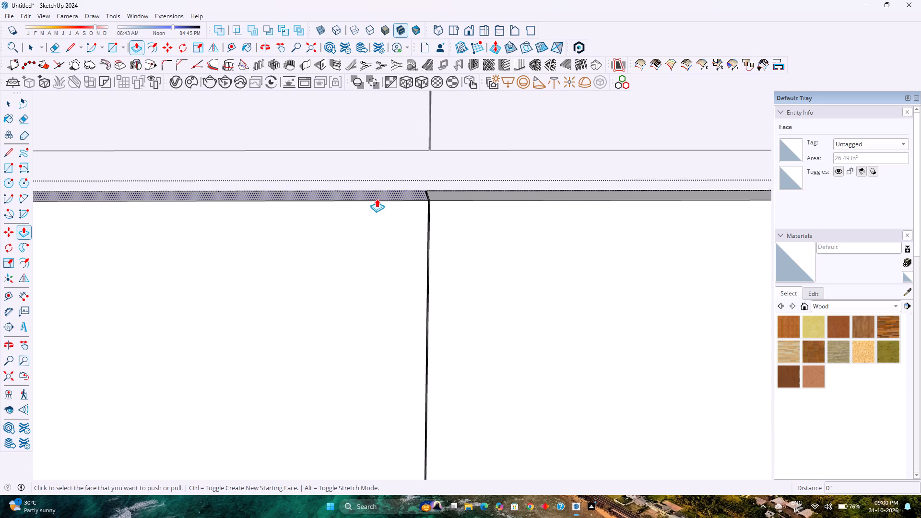
click(378, 195)
text(0.25)
key(Return)
double_click(449, 198)
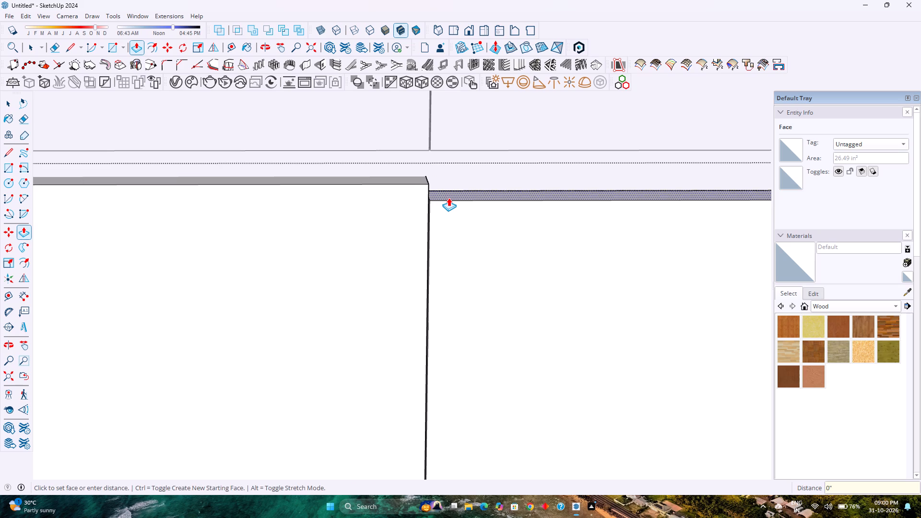
Extend the outer side faces of both door halves outward by the same 0.25".
scroll(449, 198, down, 20)
scroll(449, 198, down, 2)
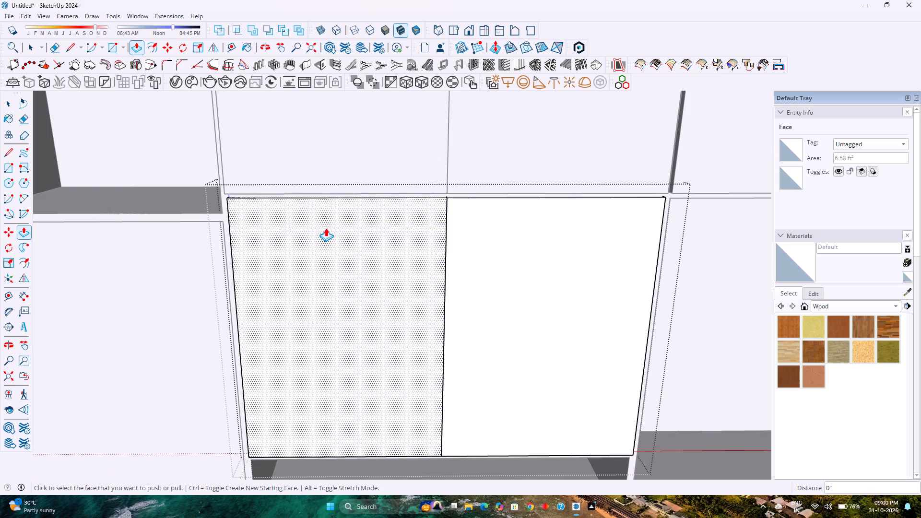
middle_drag(237, 221, 433, 209)
scroll(235, 242, up, 5)
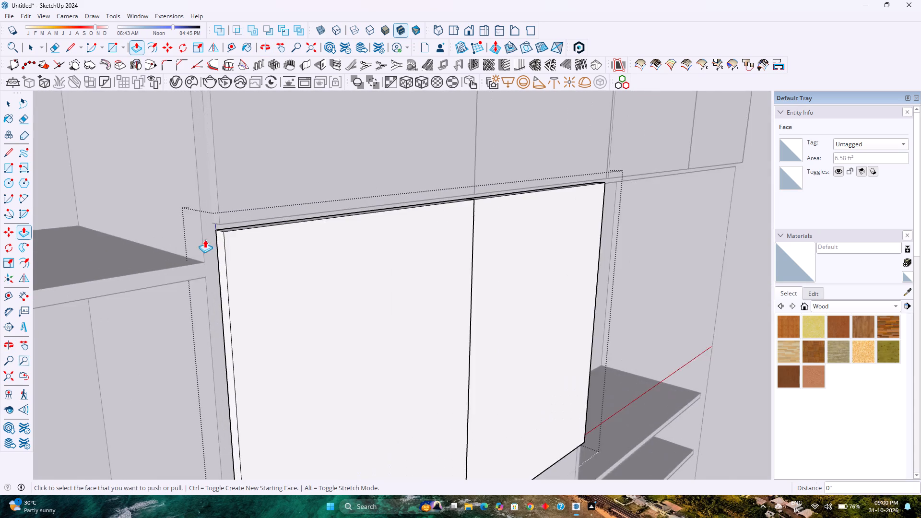
scroll(205, 239, up, 5)
double_click(221, 240)
scroll(221, 240, down, 9)
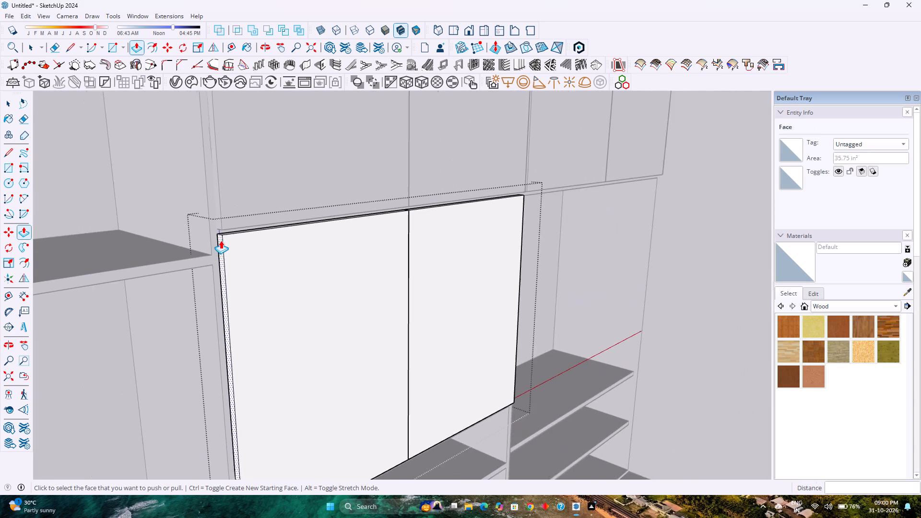
scroll(221, 240, down, 5)
middle_drag(428, 250, 251, 281)
scroll(234, 241, up, 16)
double_click(218, 234)
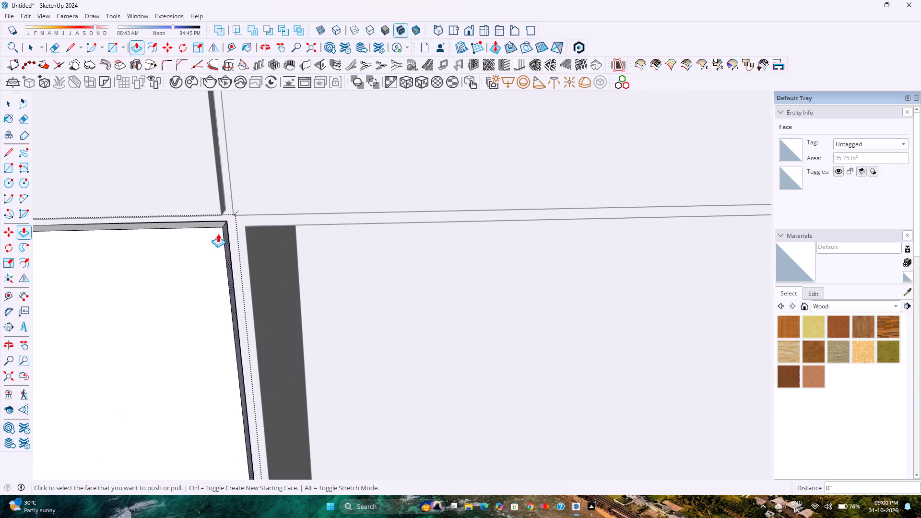
Extend the bottom faces of both door halves outward by the same 0.25".
scroll(218, 234, down, 9)
shift+middle_drag(215, 309, 334, 236)
scroll(351, 224, down, 7)
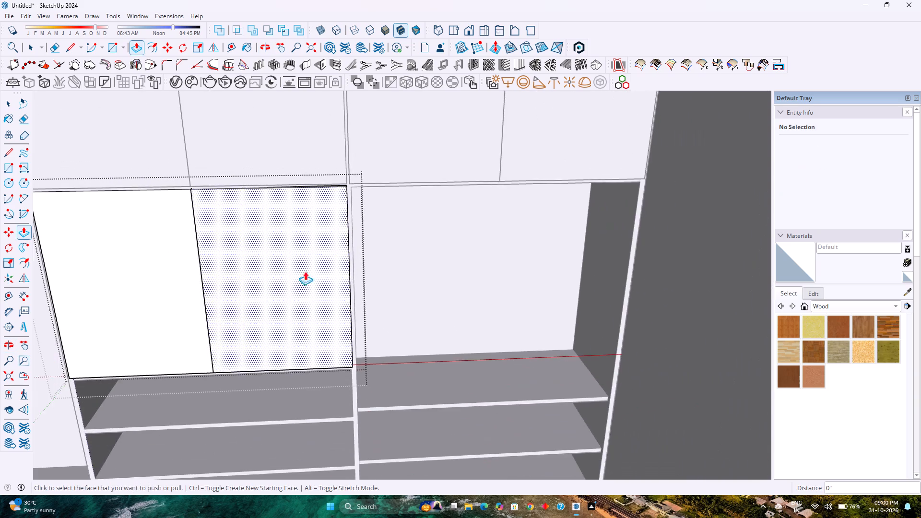
middle_drag(279, 291, 346, 205)
scroll(345, 284, up, 8)
middle_drag(354, 286, 424, 208)
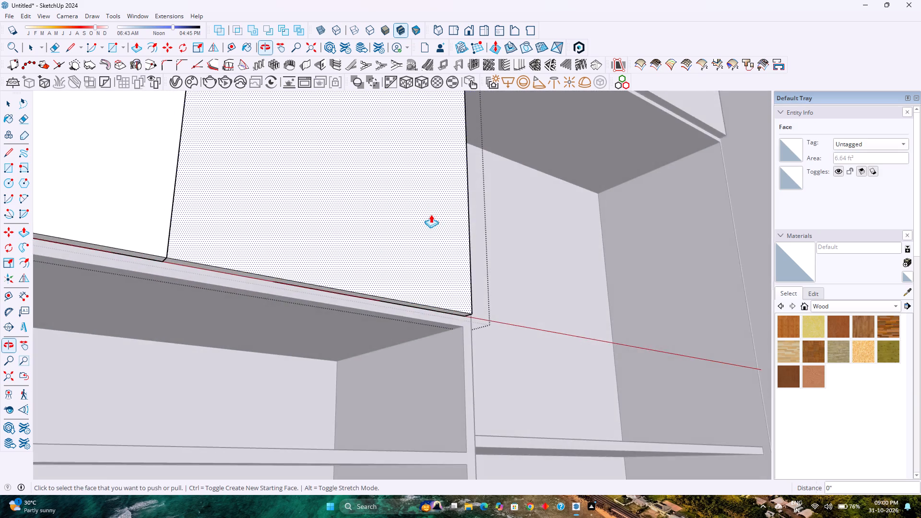
scroll(418, 305, up, 9)
double_click(419, 306)
scroll(419, 306, down, 5)
shift+middle_drag(396, 302, 414, 300)
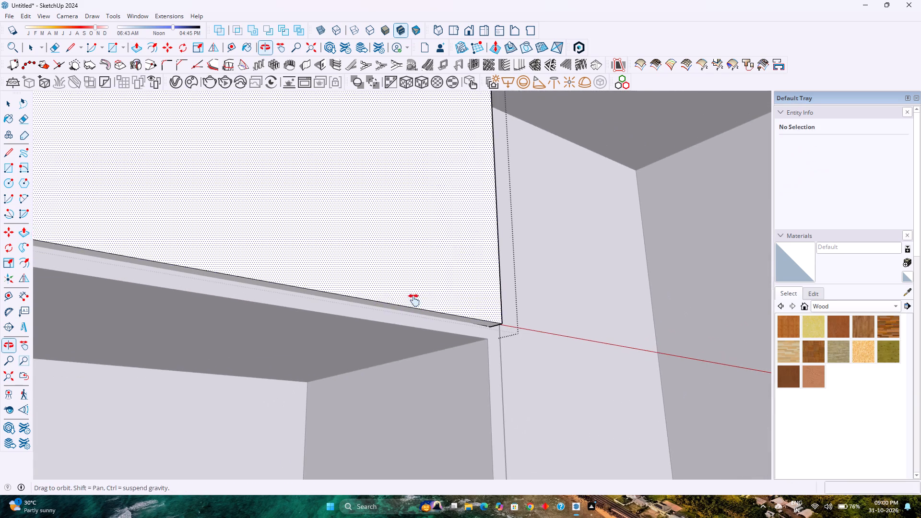
shift+middle_drag(414, 300, 875, 302)
double_click(538, 181)
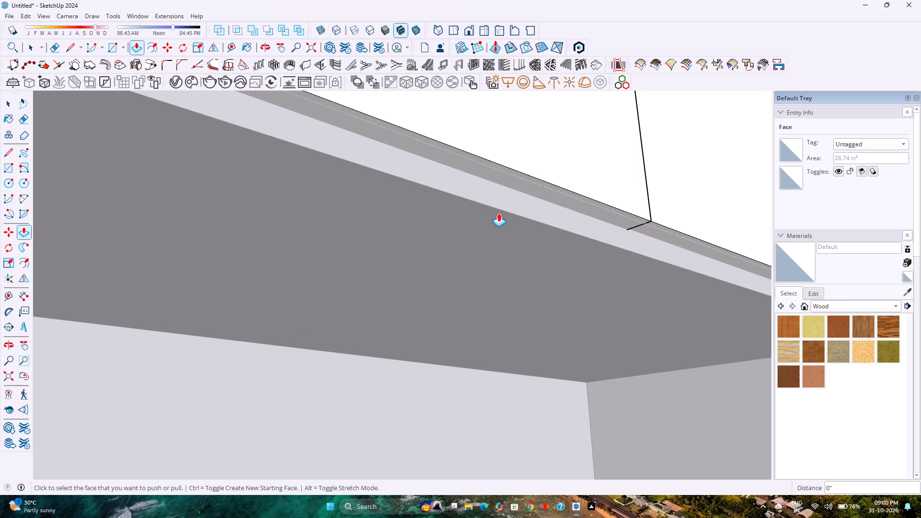
Exit editing of the split door group and return to the whole room model.
key(space)
scroll(498, 213, down, 13)
middle_drag(496, 213, 476, 304)
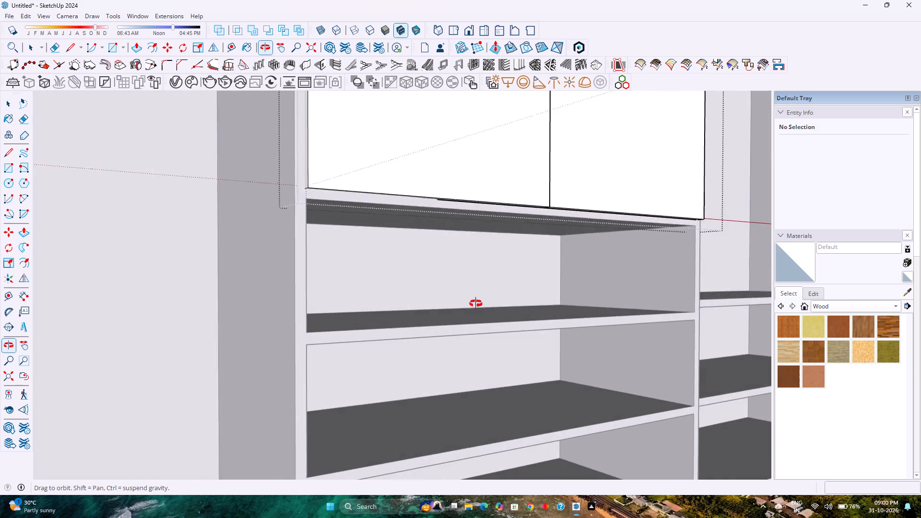
middle_drag(476, 304, 474, 308)
key(Escape)
scroll(470, 303, down, 9)
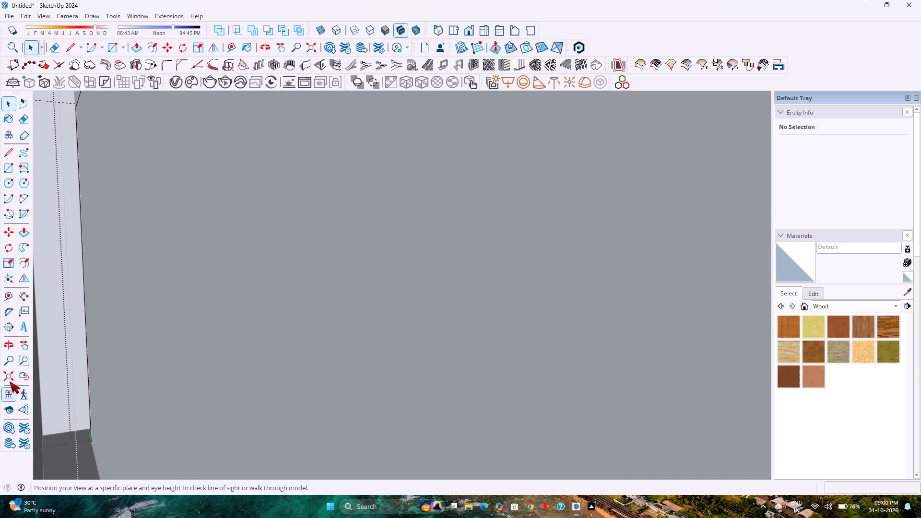
click(12, 376)
middle_drag(255, 339, 242, 339)
middle_drag(242, 339, 165, 336)
middle_click(112, 335)
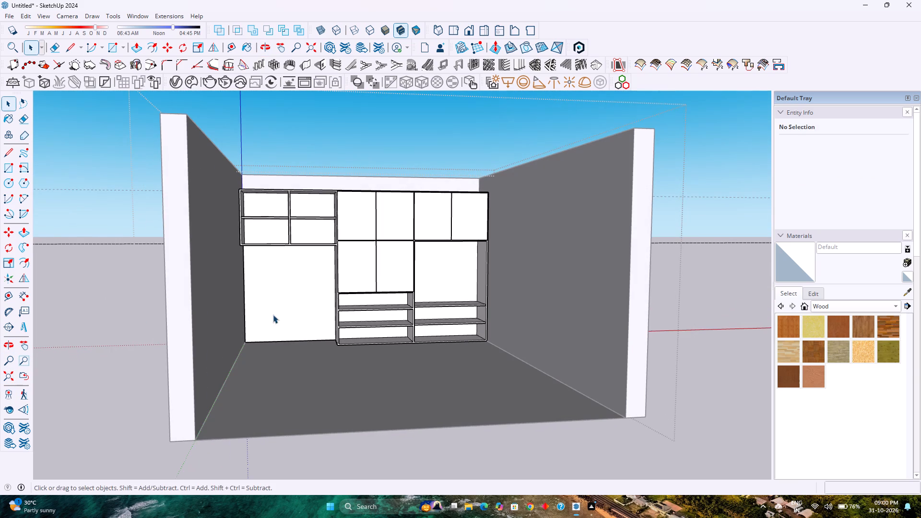
Draw a 4' 5" by 6' rectangle over the open compartment and shelves below the right pair of doors, and group it.
shift+middle_drag(300, 319, 251, 330)
scroll(415, 332, up, 4)
shift+middle_drag(410, 329, 410, 329)
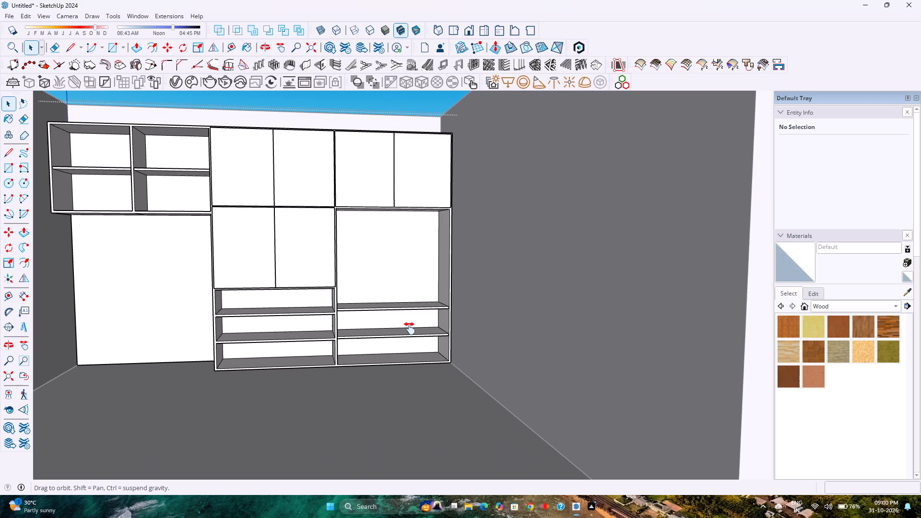
shift+middle_drag(410, 329, 370, 337)
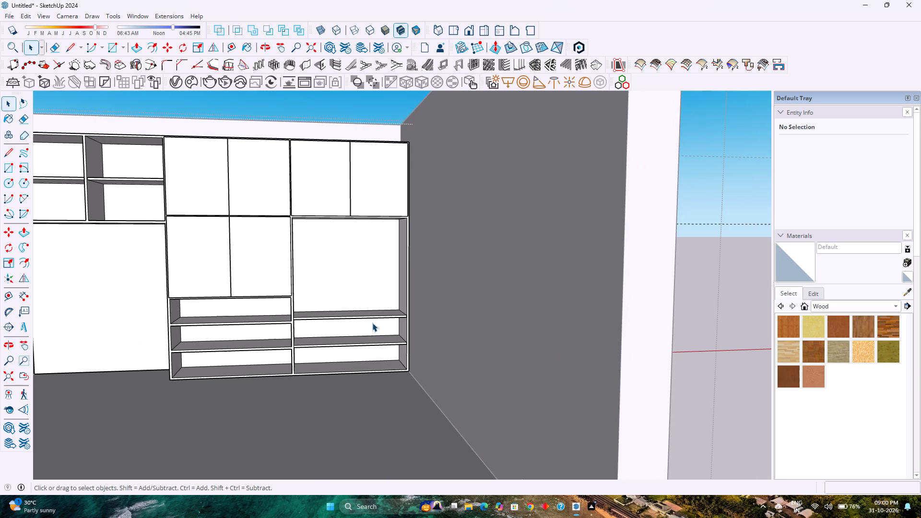
click(113, 49)
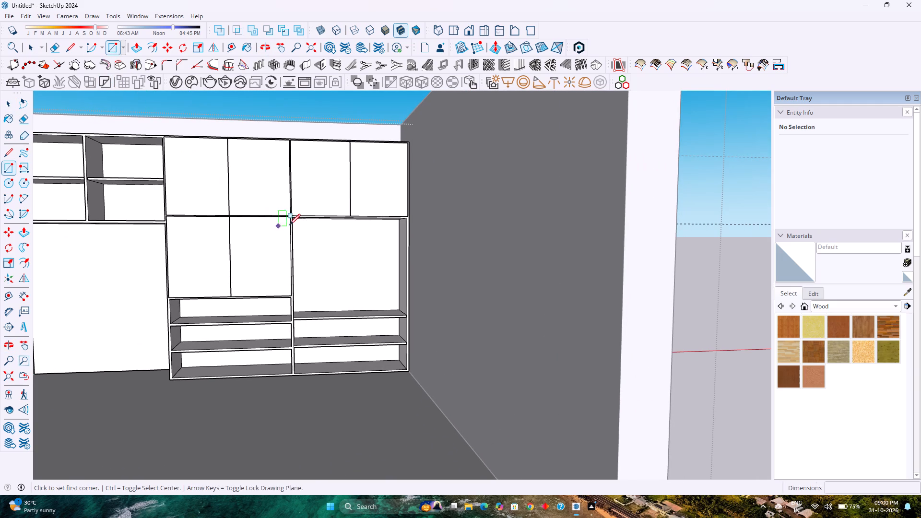
scroll(301, 218, up, 9)
click(285, 216)
scroll(374, 269, down, 2)
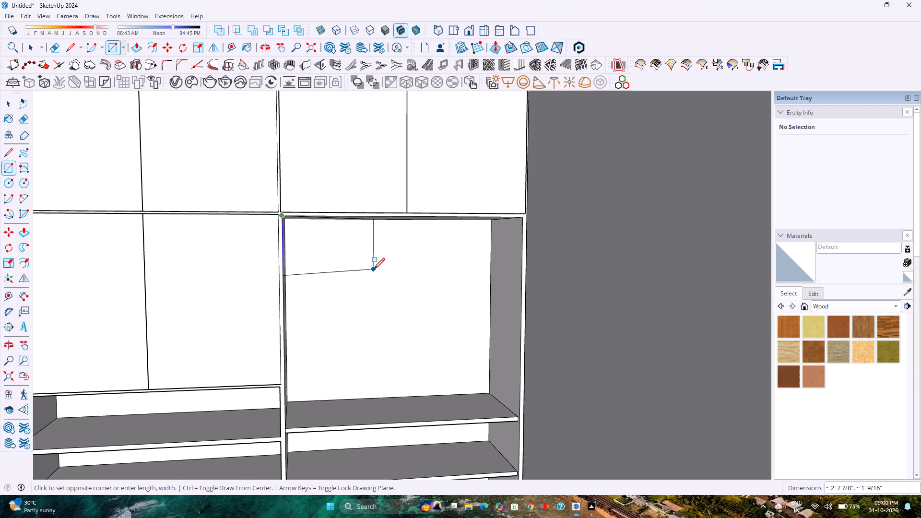
scroll(374, 269, down, 7)
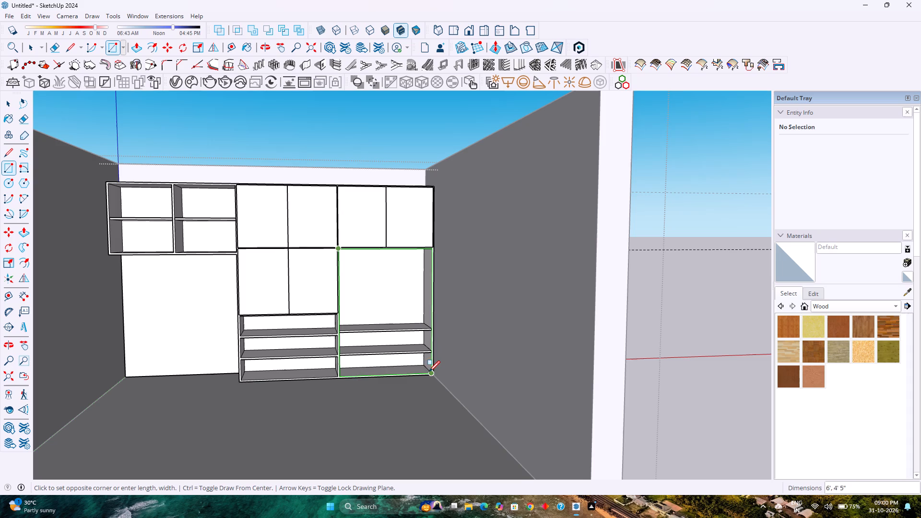
scroll(421, 367, up, 5)
click(440, 377)
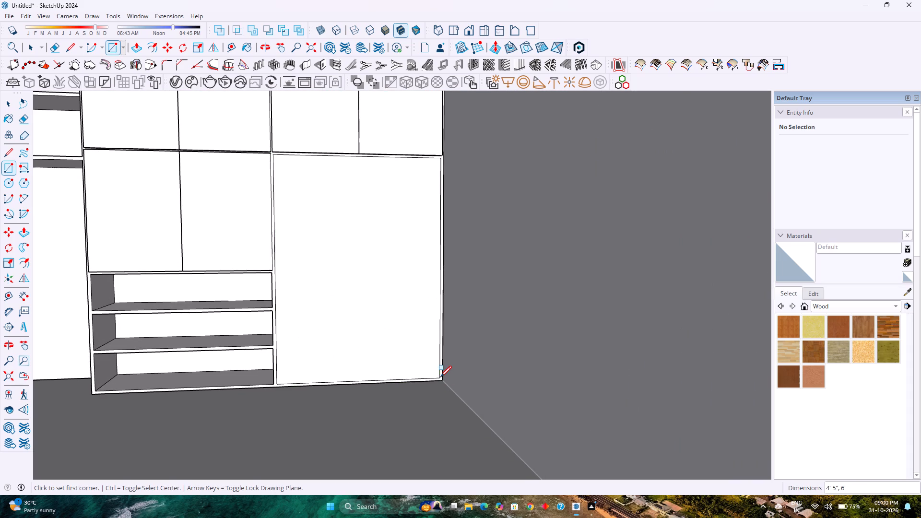
key(space)
double_click(372, 305)
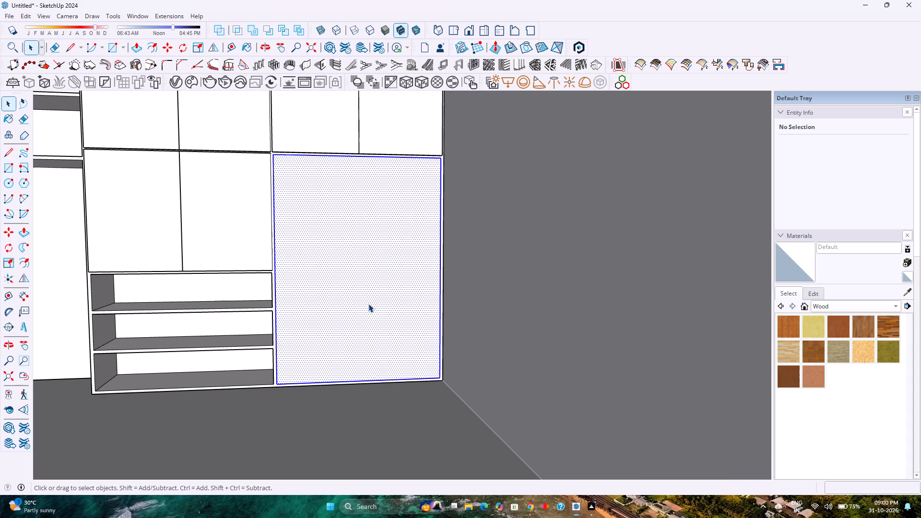
right_click(368, 303)
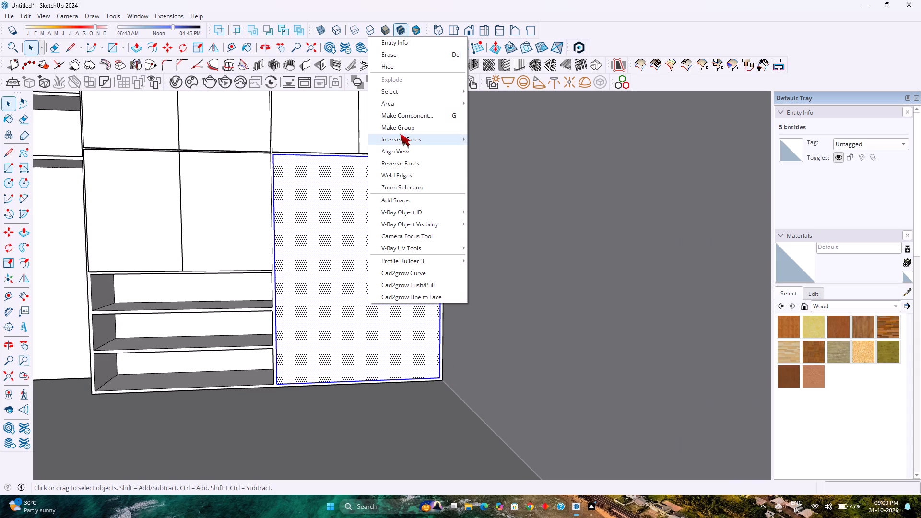
click(401, 130)
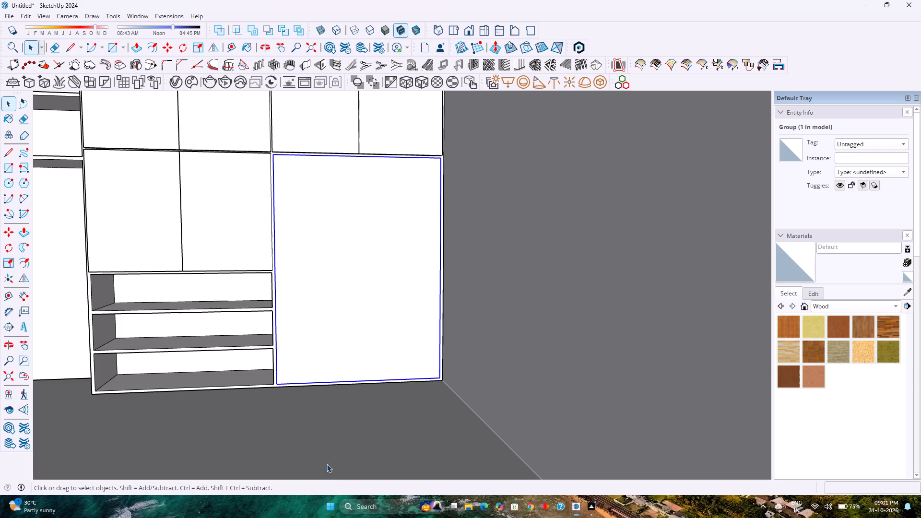
Open the new panel group and Push/Pull its front face outward, level with the adjacent doors.
double_click(362, 309)
scroll(362, 309, up, 4)
key(p)
click(362, 309)
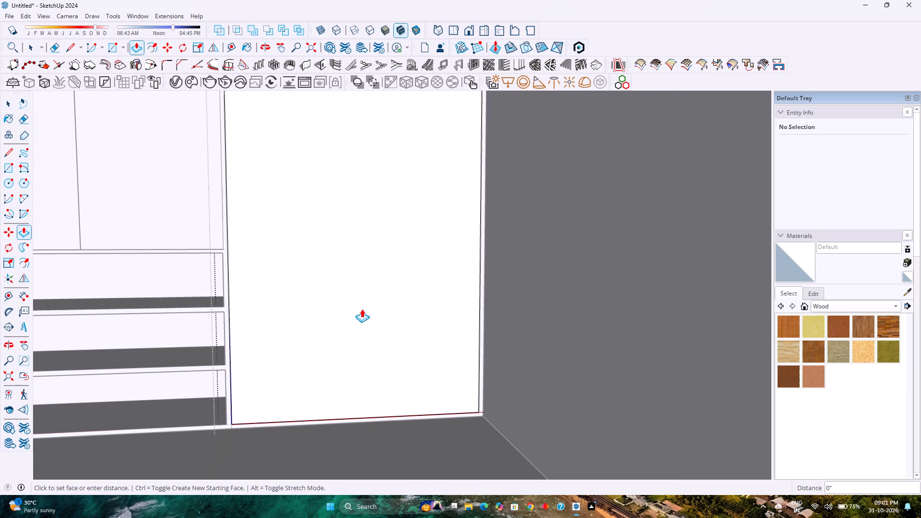
click(196, 178)
key(space)
scroll(381, 311, down, 3)
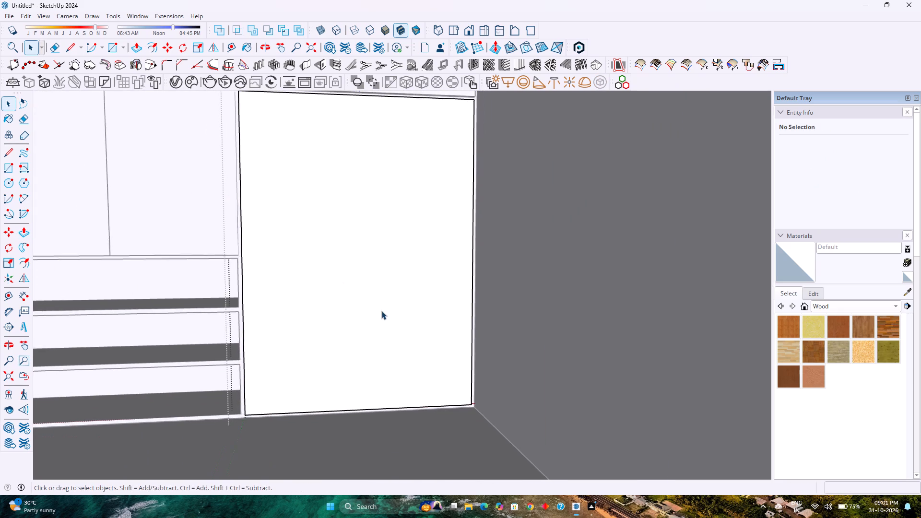
scroll(381, 311, down, 2)
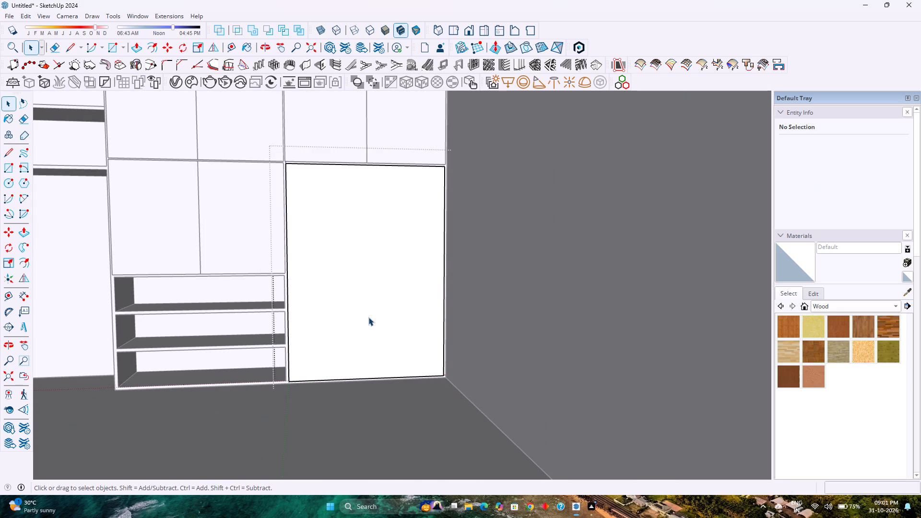
shift+middle_drag(384, 333, 390, 390)
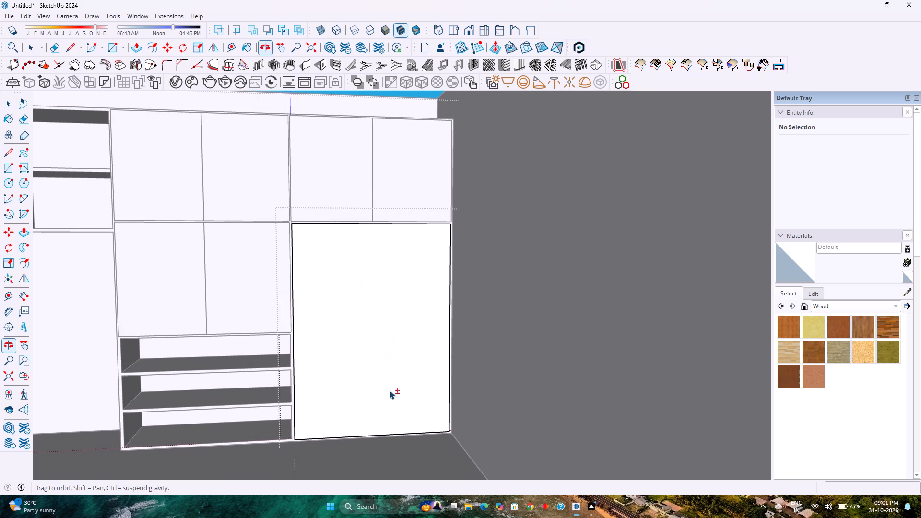
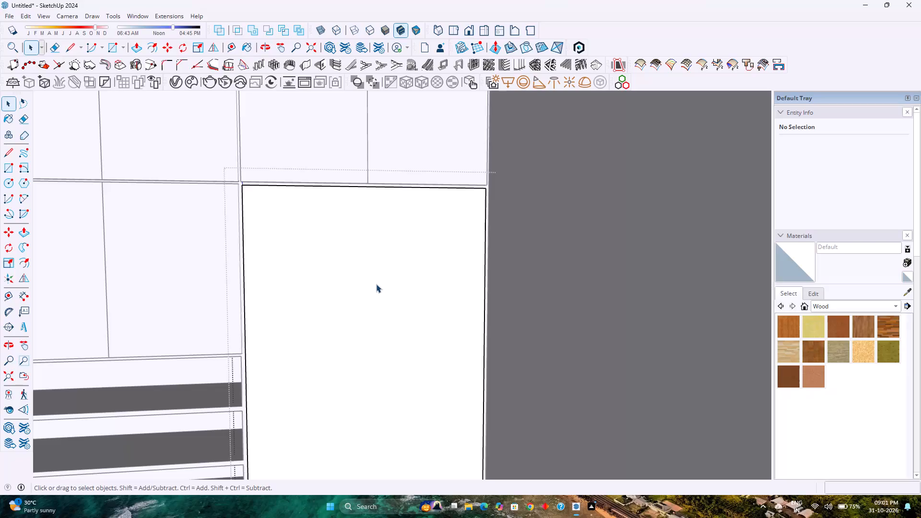
Draw a vertical line down the centre of the tall door panel from its top edge's midpoint to its bottom edge.
key(l)
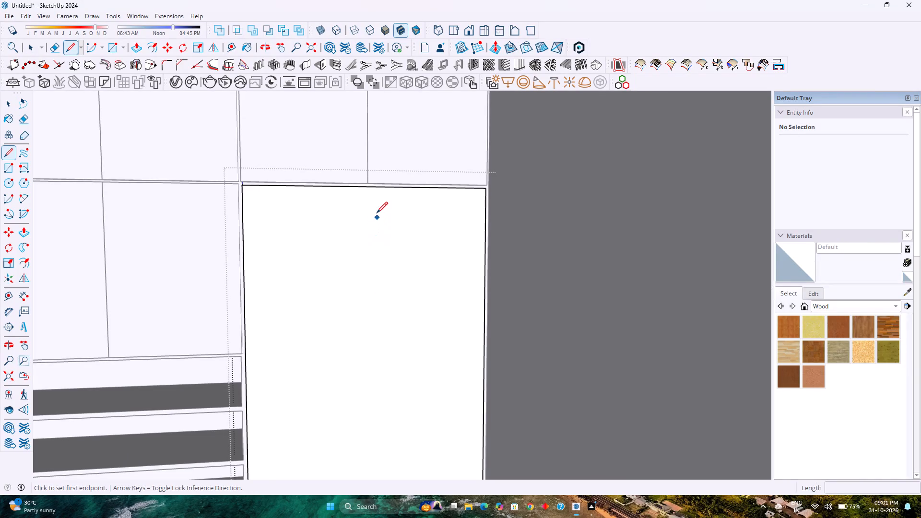
click(367, 187)
scroll(355, 256, down, 4)
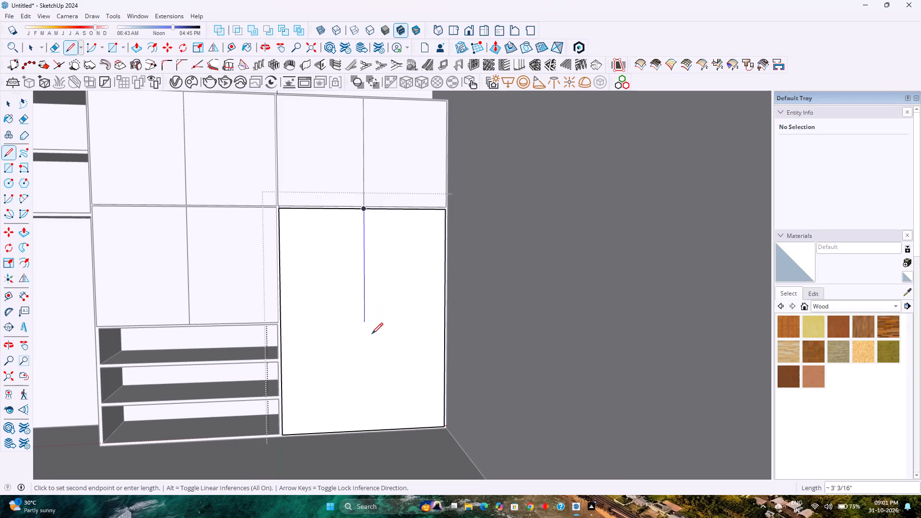
click(366, 431)
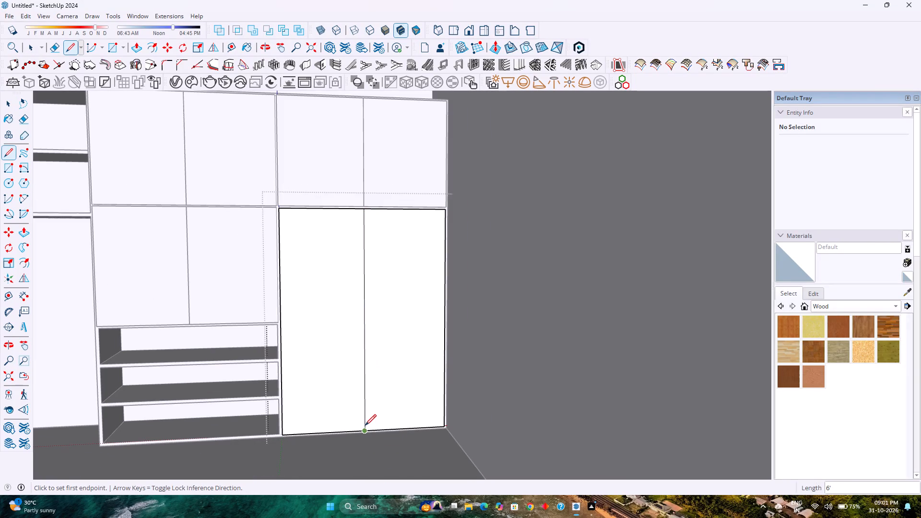
Move the centre line 0.01" left along the red axis and copy it 0.02" right, outlining a narrow gap strip.
key(space)
click(364, 390)
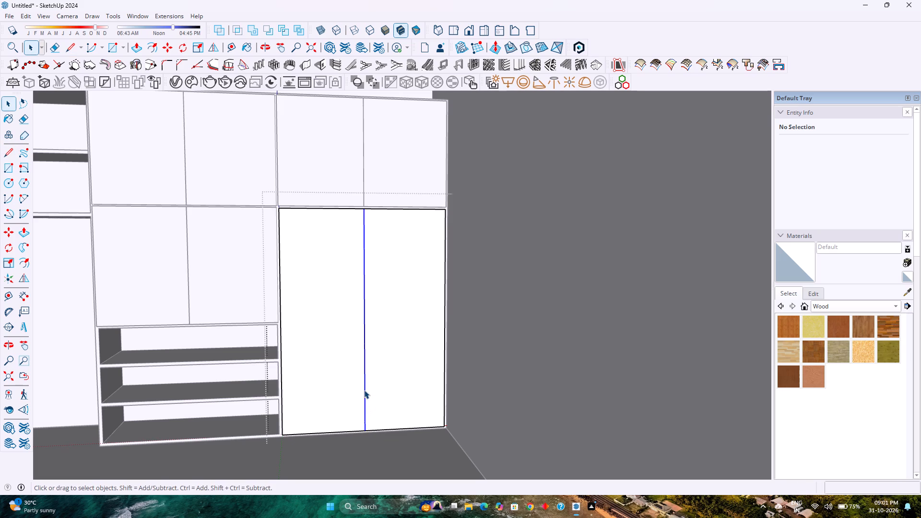
key(m)
click(366, 430)
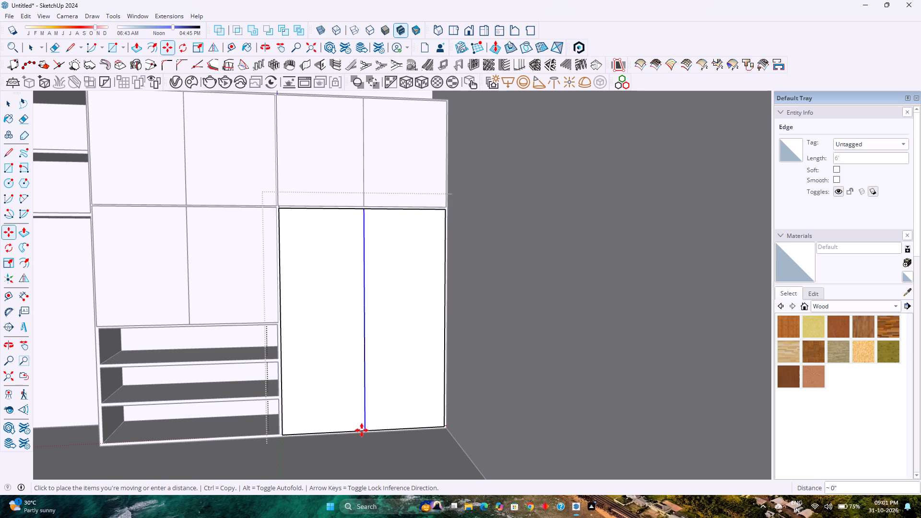
key(Right)
text(0.)
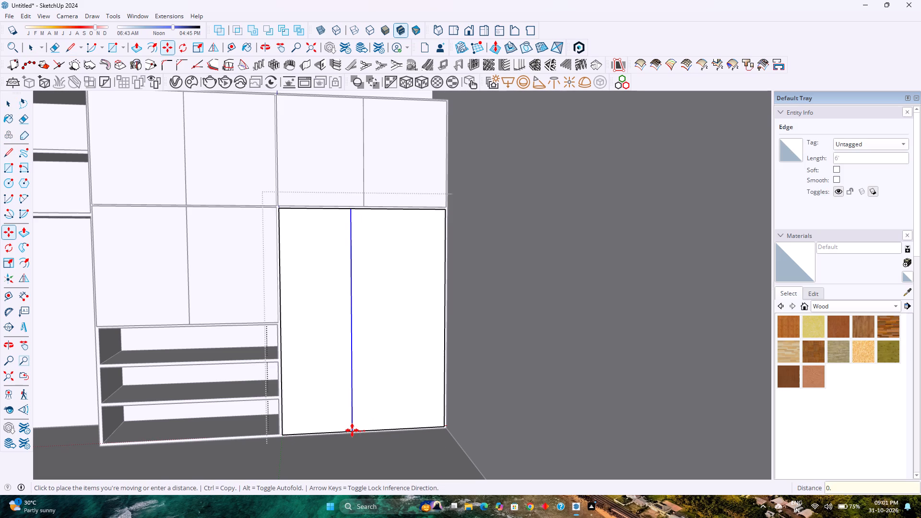
text(01)
key(Return)
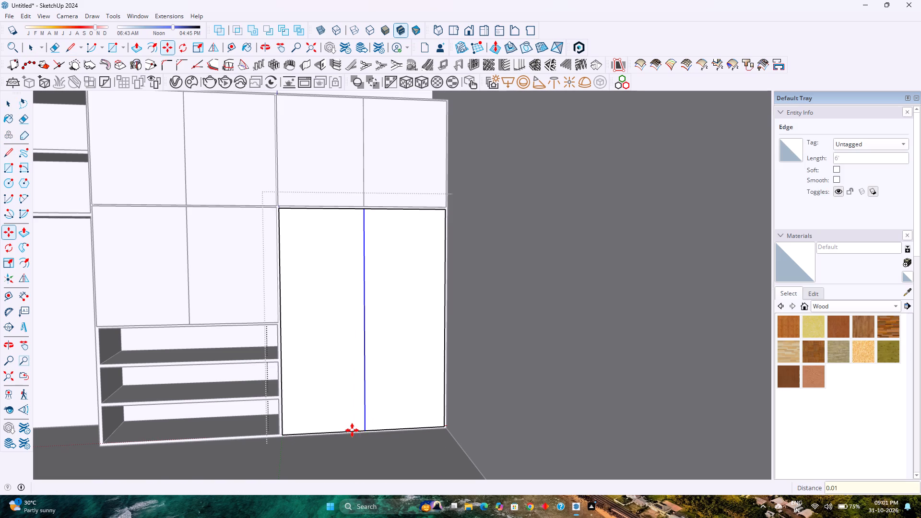
click(362, 430)
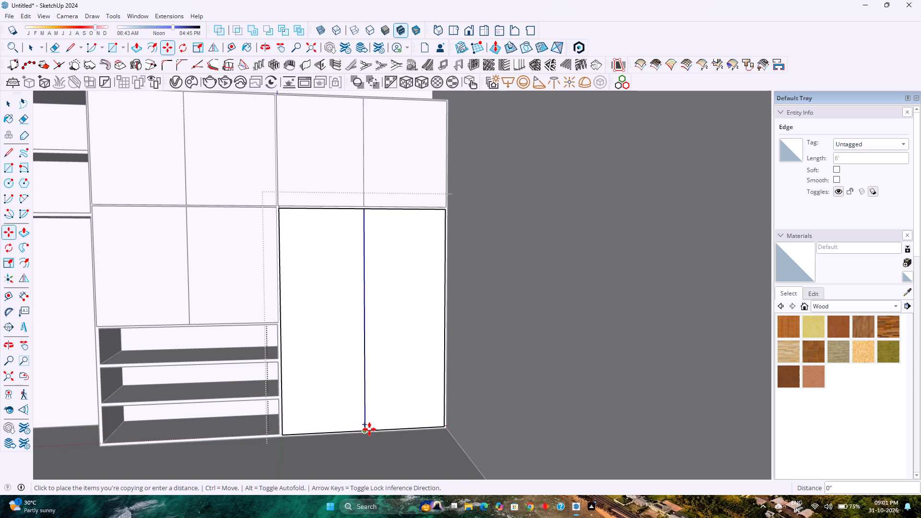
key(Right)
text(0.02)
key(Return)
Push the narrow centre strip back 1" to split the panel into two doors and erase the leftover edge at its top.
scroll(374, 202, up, 2)
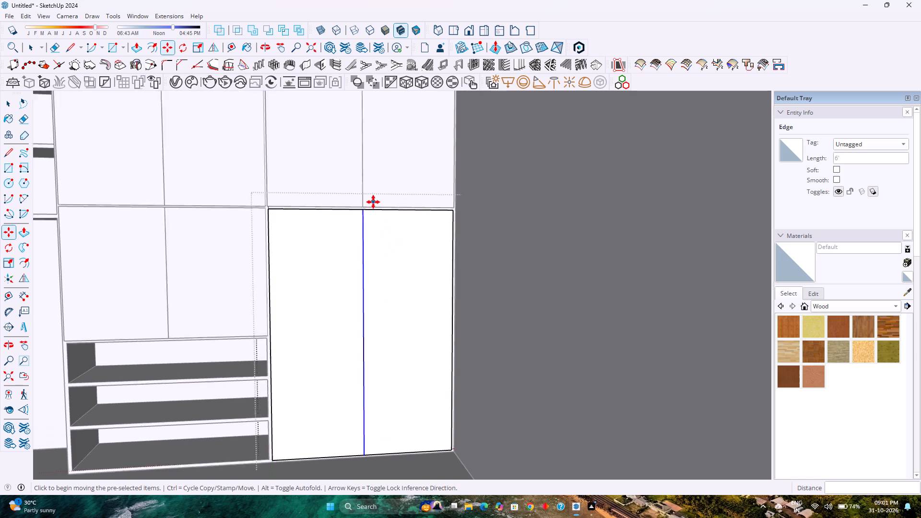
scroll(373, 202, up, 12)
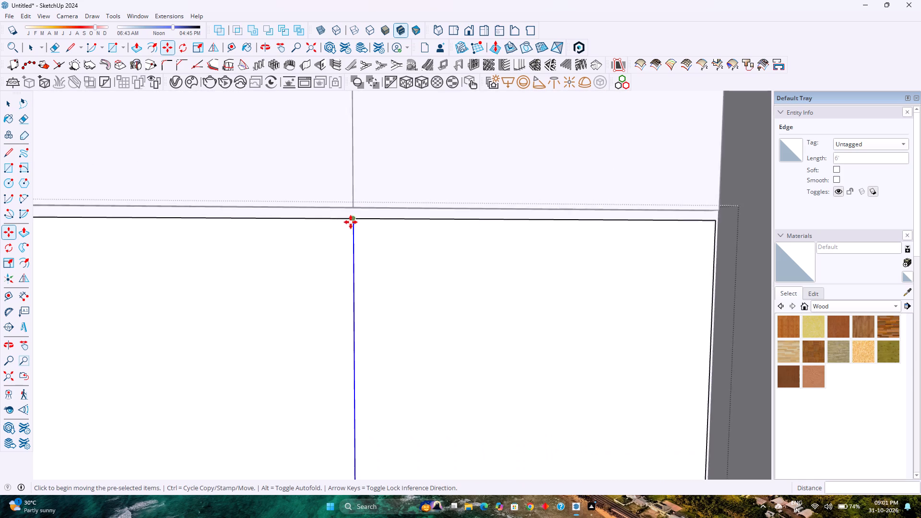
scroll(351, 222, up, 20)
scroll(351, 222, up, 3)
key(p)
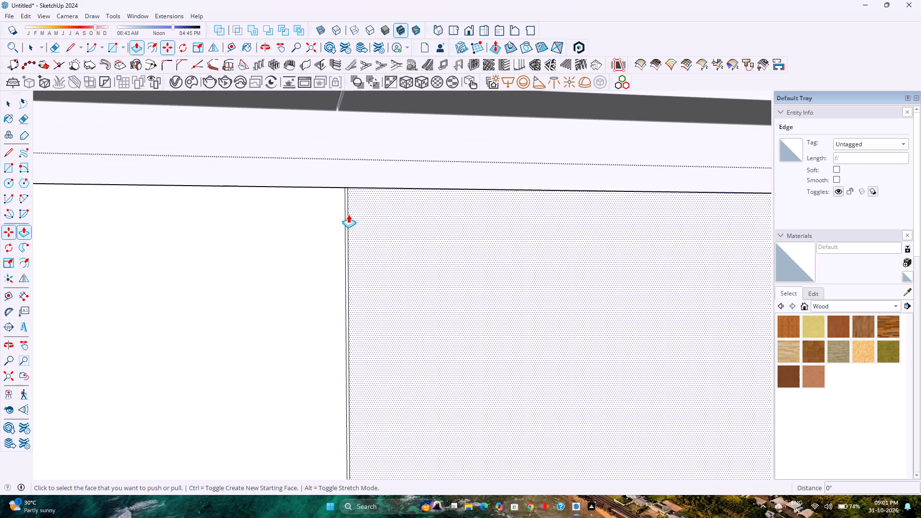
scroll(350, 206, up, 9)
middle_drag(343, 177, 340, 202)
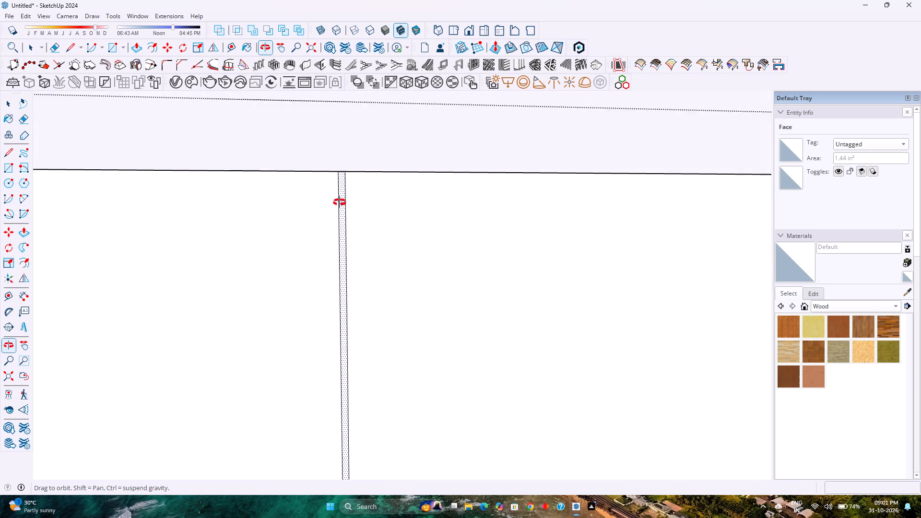
middle_drag(340, 202, 331, 263)
click(344, 195)
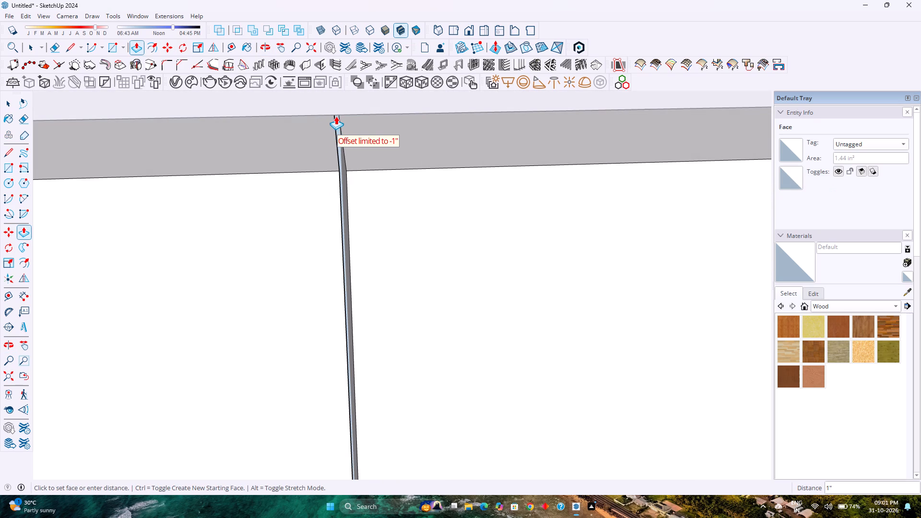
key(1)
key(Return)
key(e)
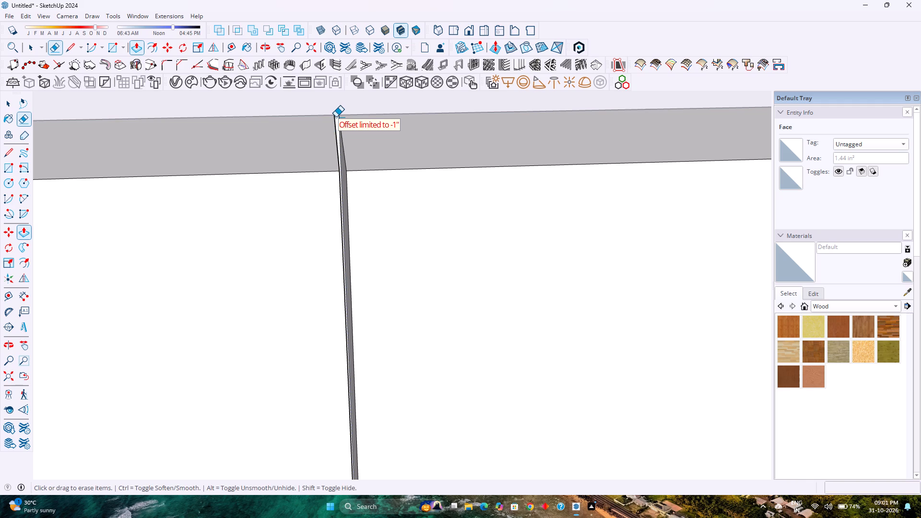
click(337, 116)
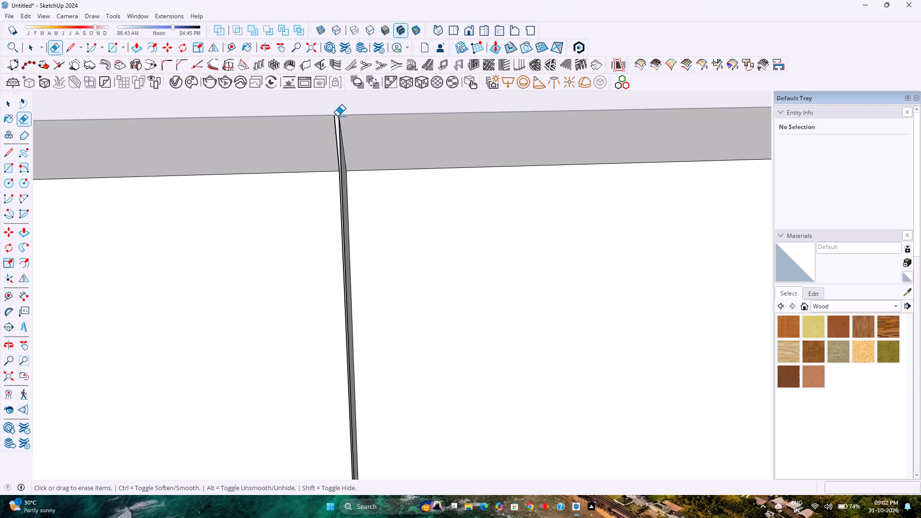
Exit editing of the tall split door group and return to the whole room model.
key(space)
scroll(340, 185, down, 20)
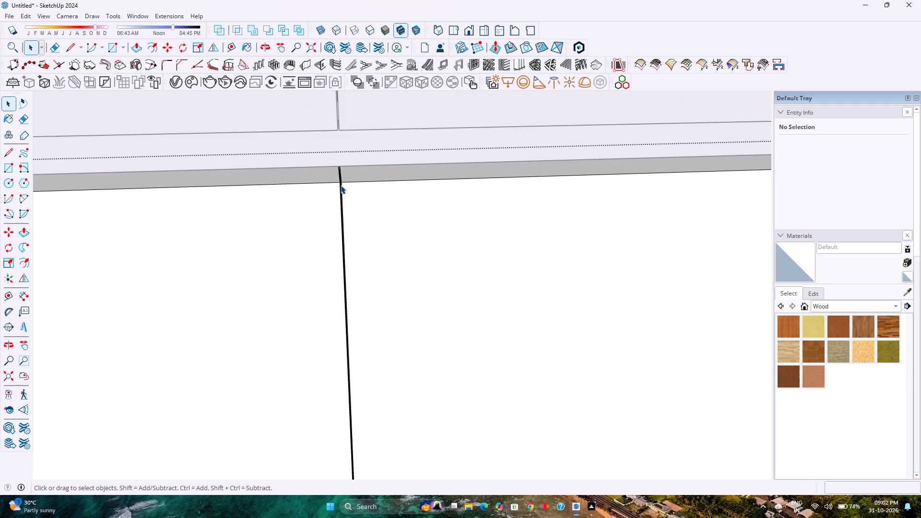
scroll(341, 185, down, 5)
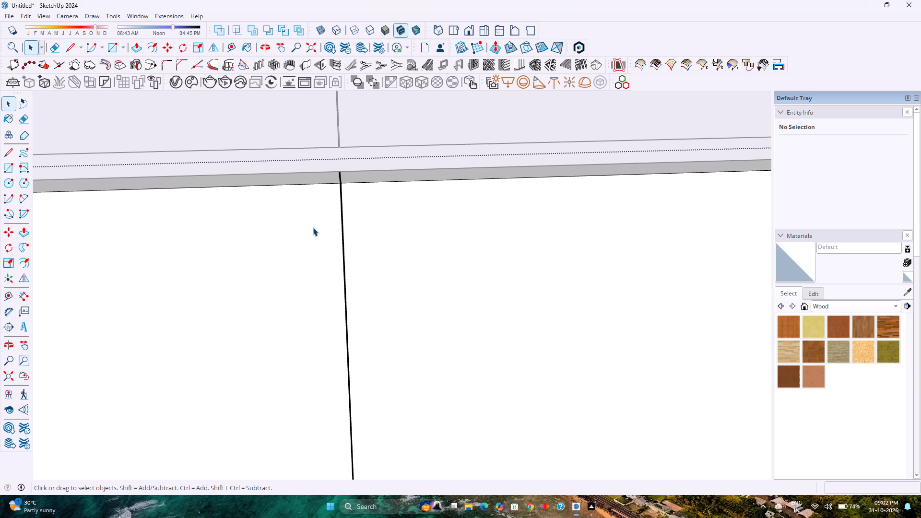
scroll(313, 227, down, 5)
scroll(313, 227, down, 20)
scroll(313, 227, down, 1)
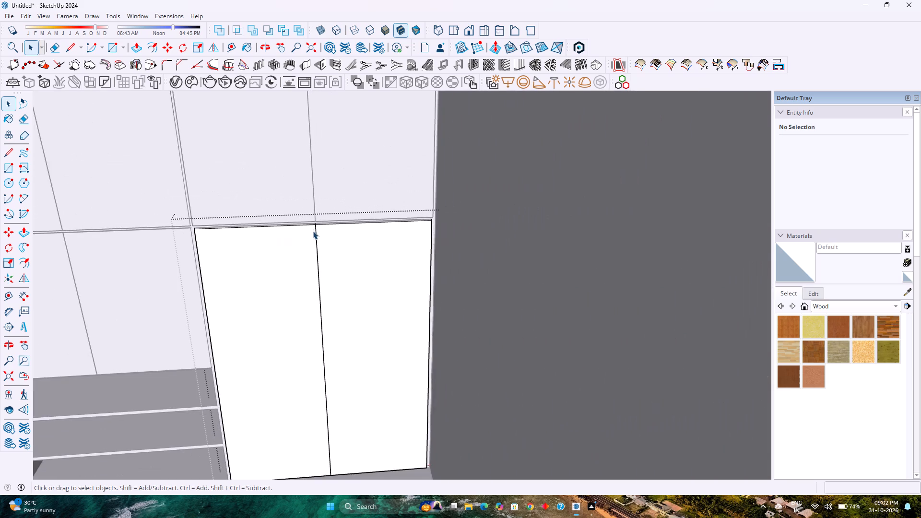
scroll(310, 240, down, 4)
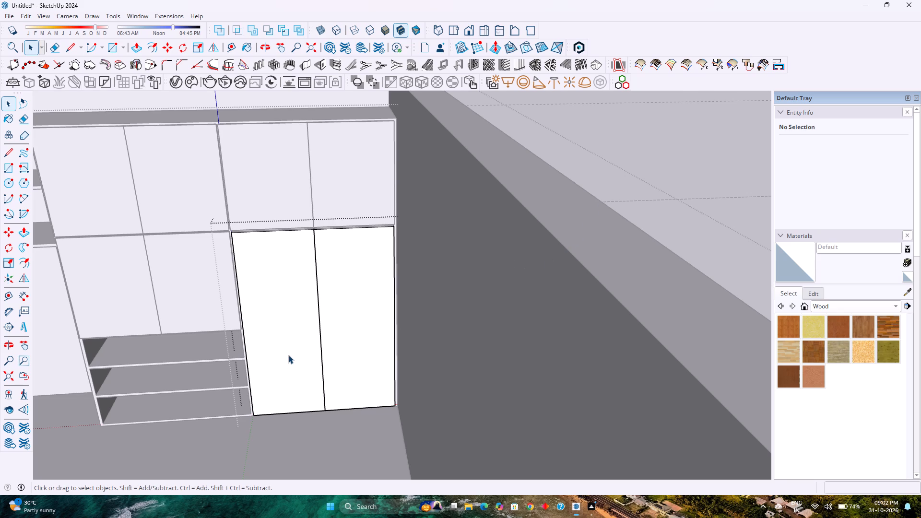
key(Escape)
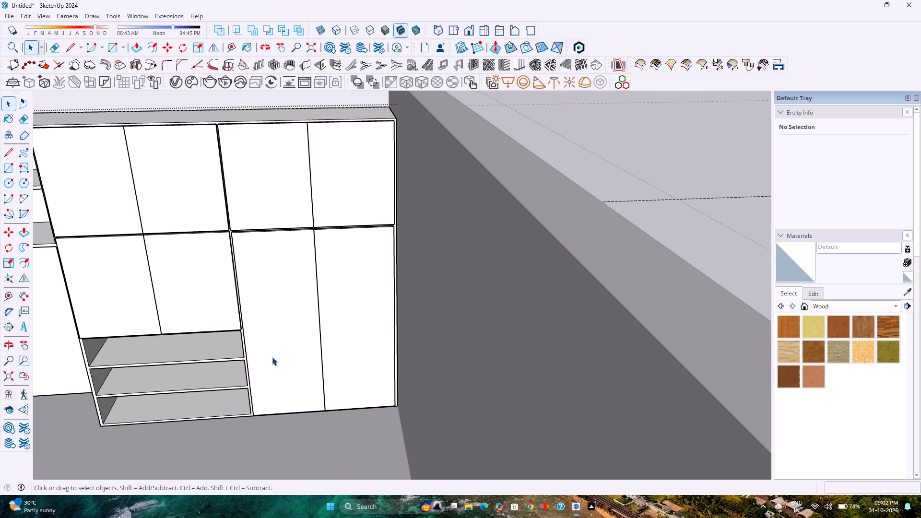
Examine the cabinet wall from several angles, checking how the tall doors' edges line up with the neighbouring doors.
shift+middle_drag(271, 356, 358, 283)
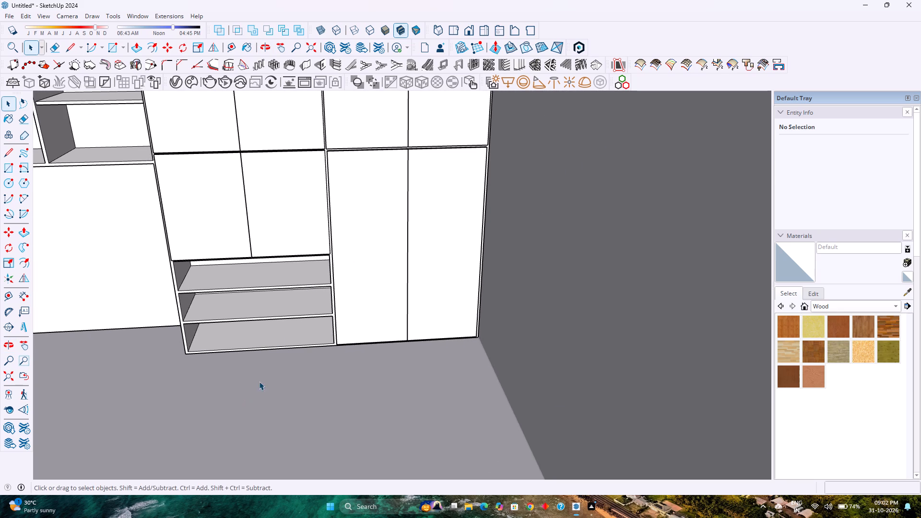
middle_drag(170, 300, 182, 297)
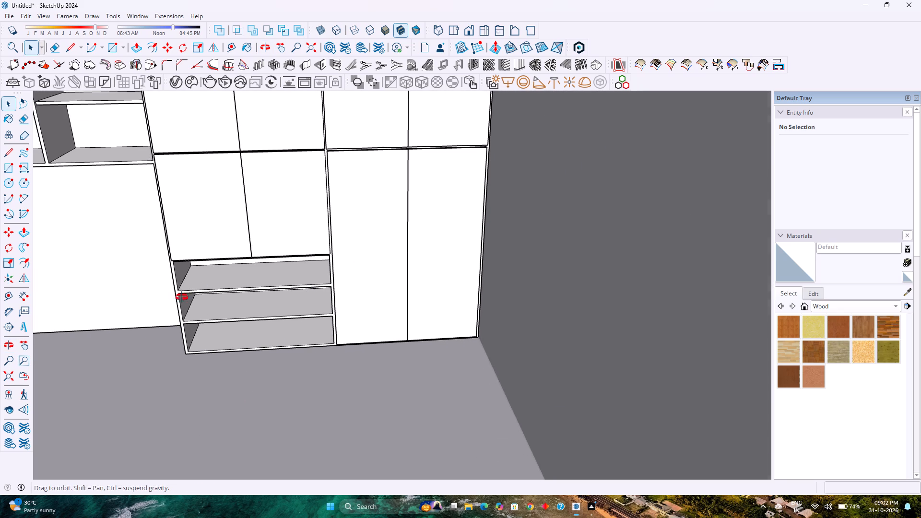
middle_drag(182, 297, 189, 290)
middle_drag(190, 288, 338, 172)
shift+middle_click(353, 196)
shift+middle_drag(350, 201, 325, 369)
scroll(325, 299, down, 6)
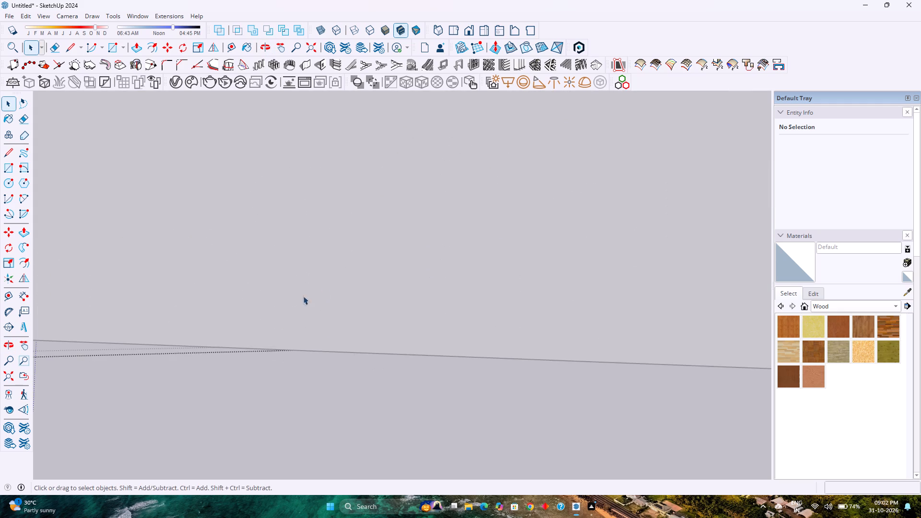
click(6, 372)
shift+middle_drag(370, 321, 281, 332)
shift+middle_click(281, 332)
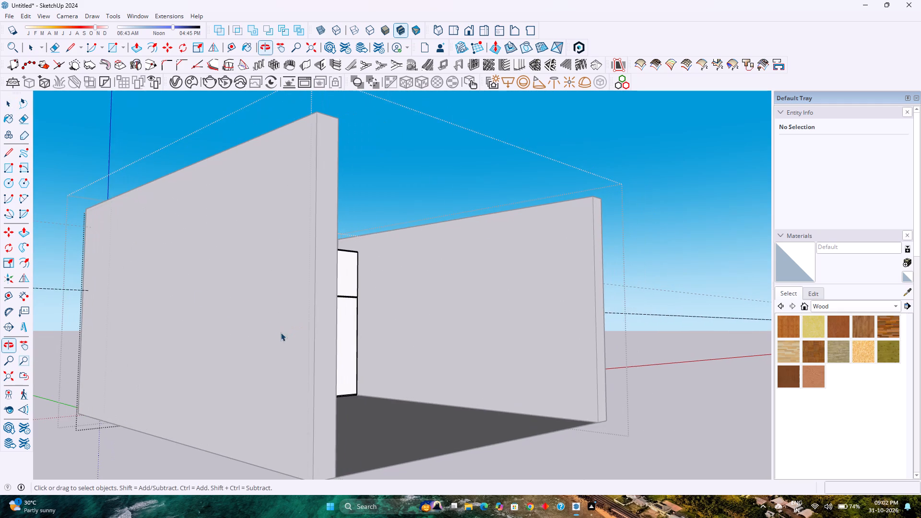
scroll(296, 340, up, 1)
middle_drag(366, 354, 261, 351)
scroll(265, 364, up, 3)
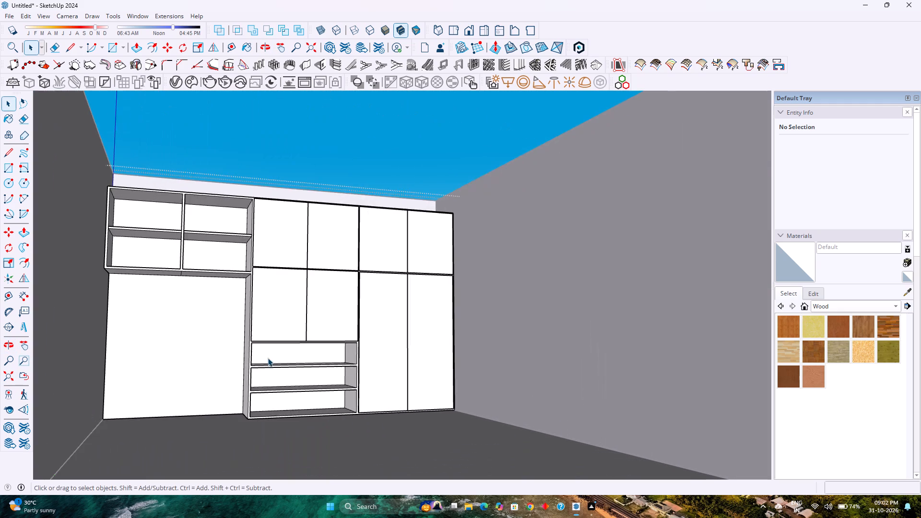
scroll(272, 354, up, 4)
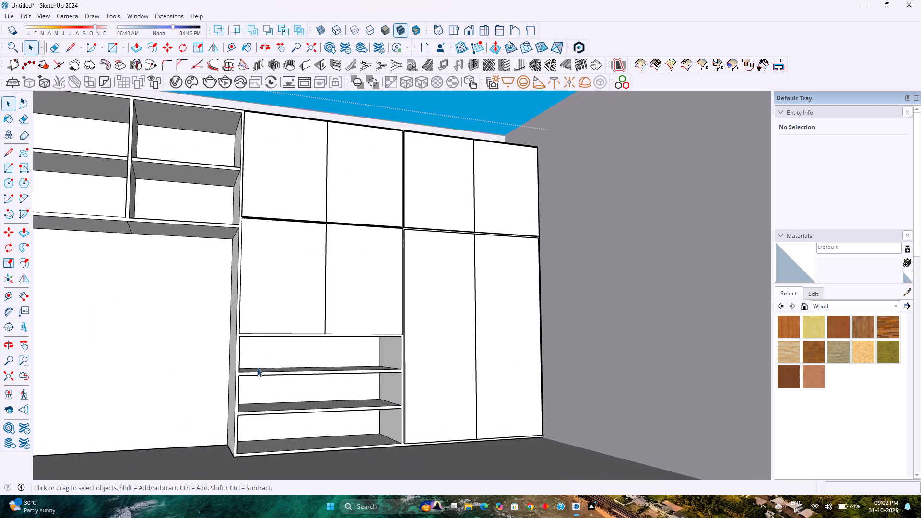
shift+middle_drag(303, 383, 321, 365)
scroll(426, 310, up, 7)
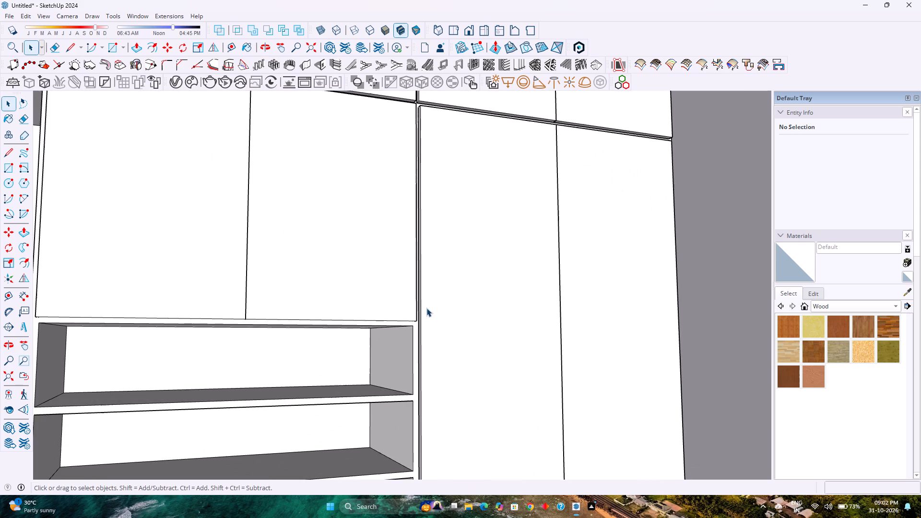
middle_click(427, 305)
middle_drag(427, 305, 390, 341)
middle_click(390, 341)
scroll(396, 305, down, 5)
middle_drag(404, 282, 366, 326)
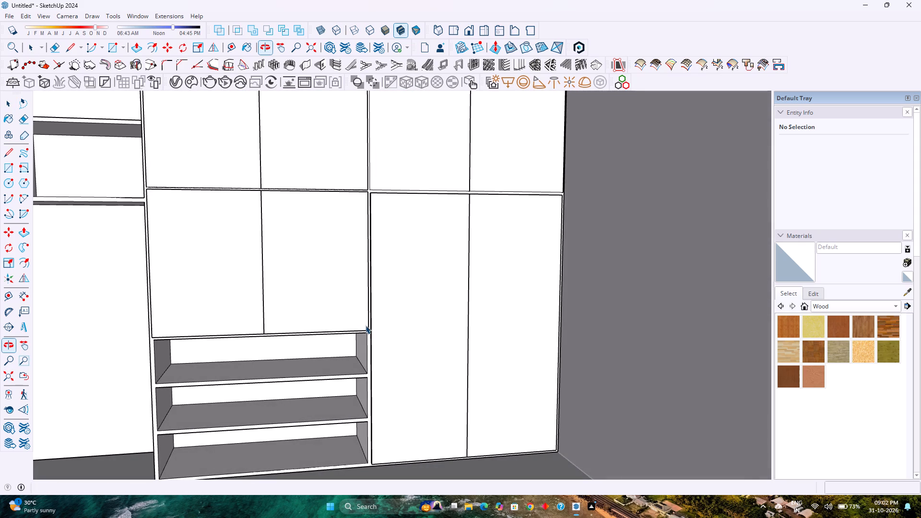
Open the tall door group and Push/Pull the left half's outer side face outward, level with the door above.
double_click(390, 251)
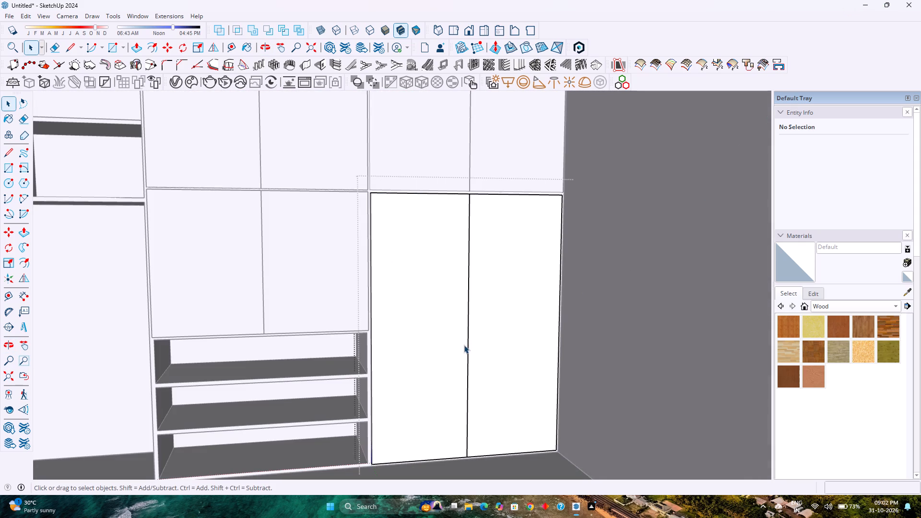
key(p)
scroll(413, 229, up, 3)
scroll(379, 190, up, 4)
scroll(332, 181, up, 2)
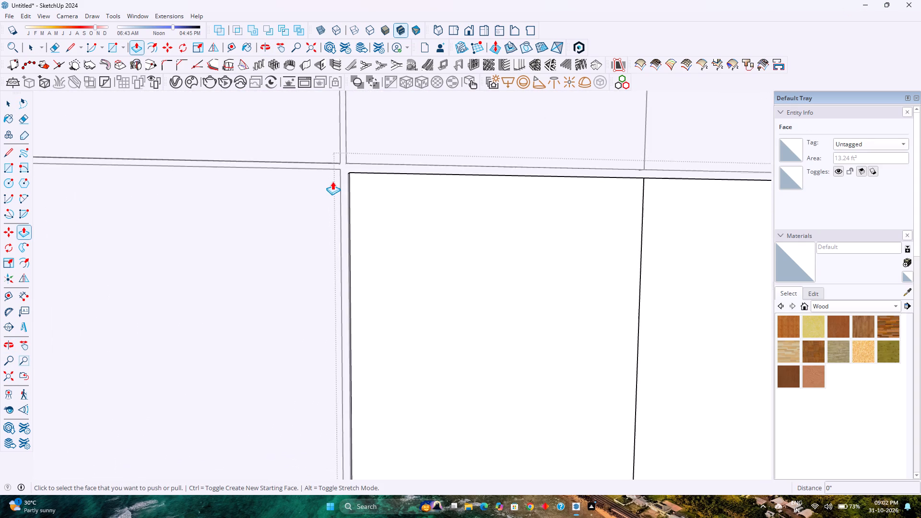
scroll(332, 181, up, 8)
click(358, 173)
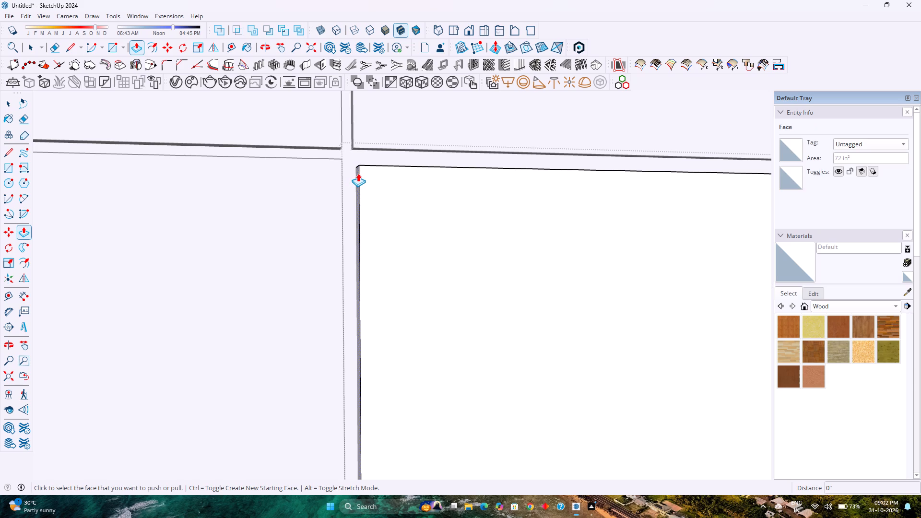
click(354, 140)
Extend the top faces of both tall door halves outward by the same distance as the left side face.
middle_drag(369, 180, 368, 201)
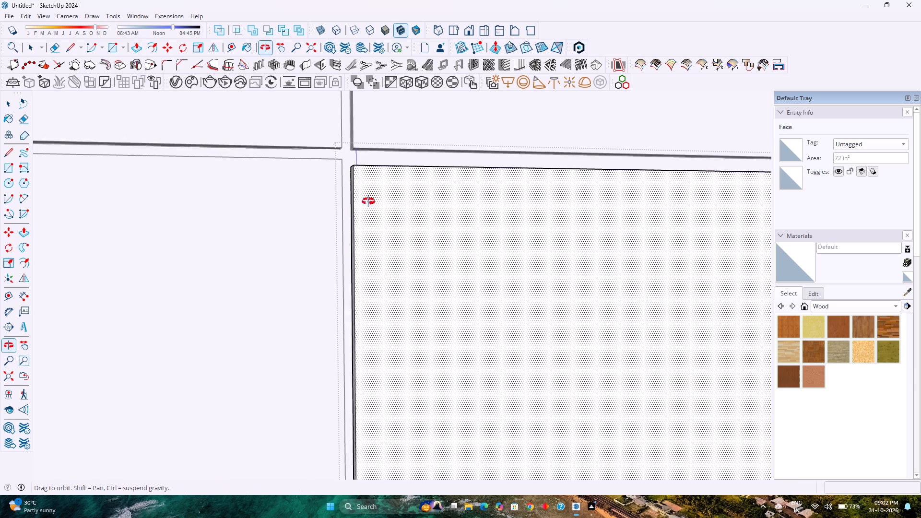
middle_drag(368, 201, 373, 274)
double_click(370, 161)
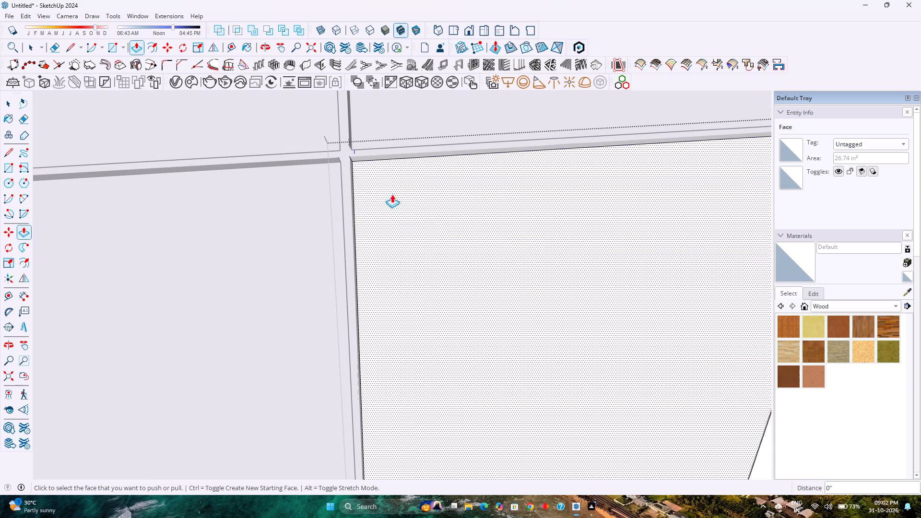
shift+middle_drag(548, 238, 82, 281)
click(522, 162)
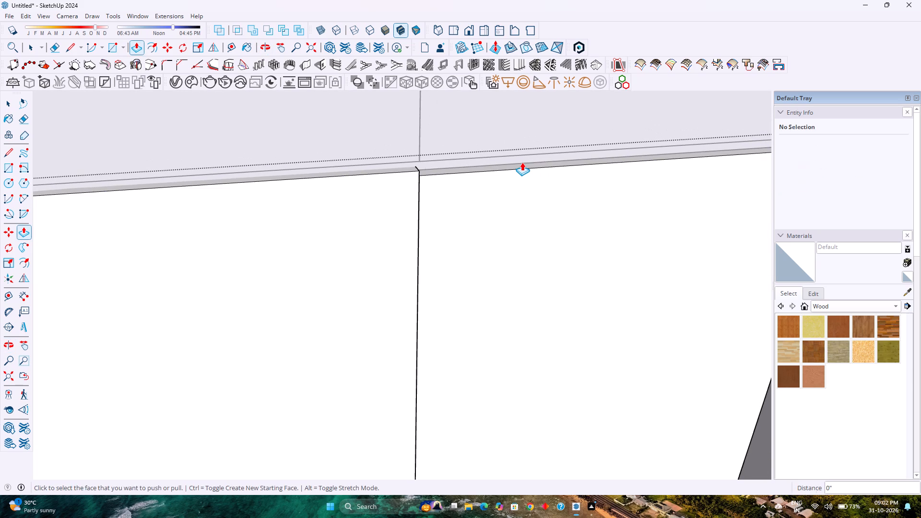
double_click(518, 167)
shift+middle_drag(523, 257, 318, 248)
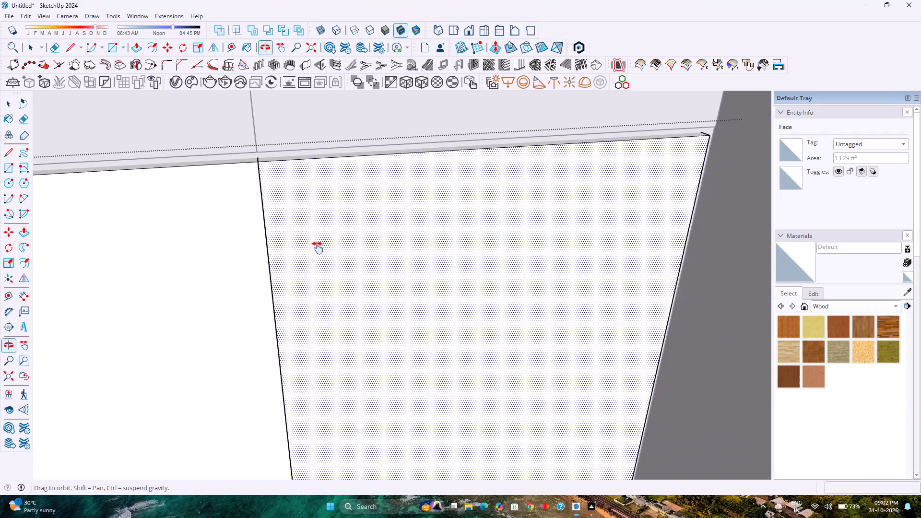
Push/Pull the outer side face of the tall door's right half outward by the same distance as the previous faces.
shift+middle_drag(318, 248, 314, 248)
scroll(646, 181, up, 9)
middle_drag(649, 158, 595, 183)
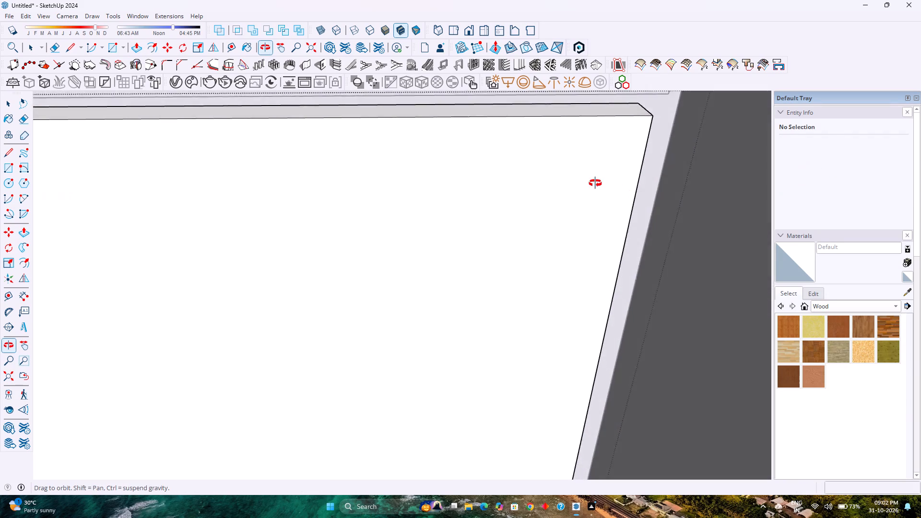
middle_drag(595, 183, 478, 188)
middle_drag(626, 217, 620, 217)
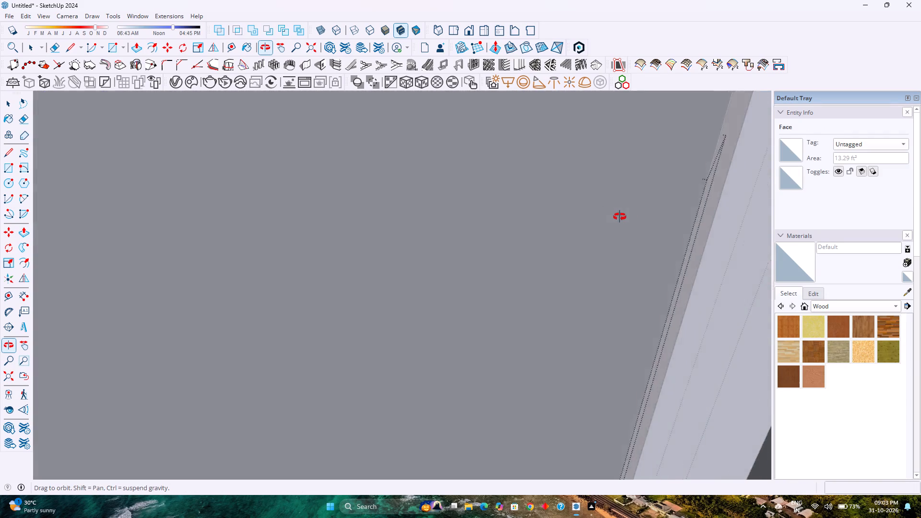
middle_drag(620, 217, 679, 224)
scroll(656, 187, up, 13)
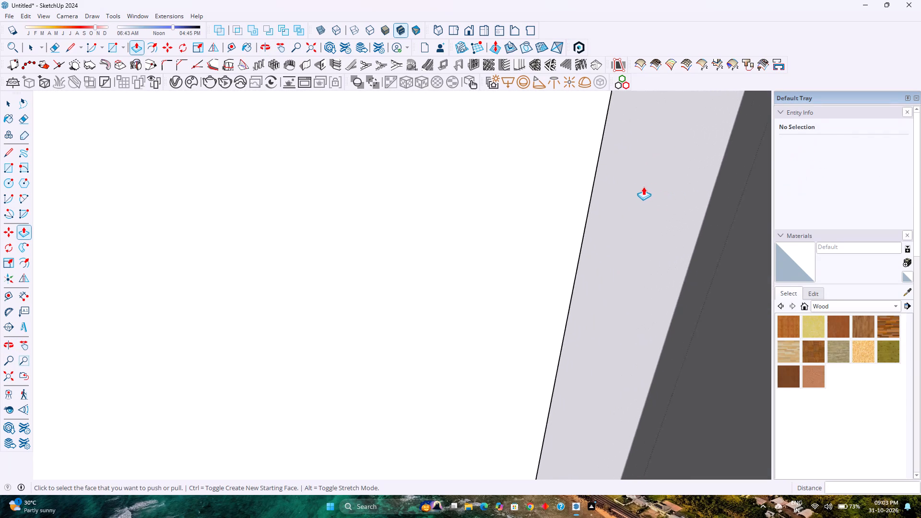
middle_drag(642, 186, 594, 209)
double_click(587, 189)
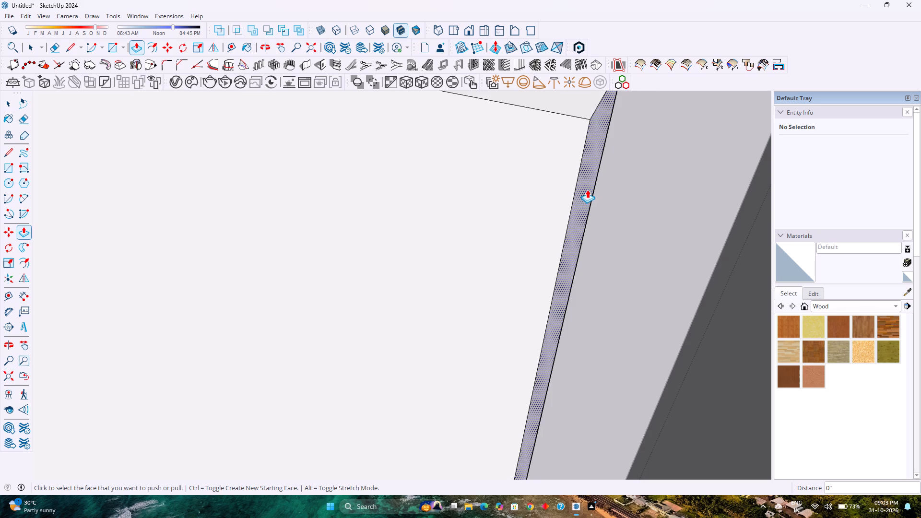
Extend the bottom faces of both tall door halves by the same distance, and finish editing the door group.
scroll(587, 189, down, 8)
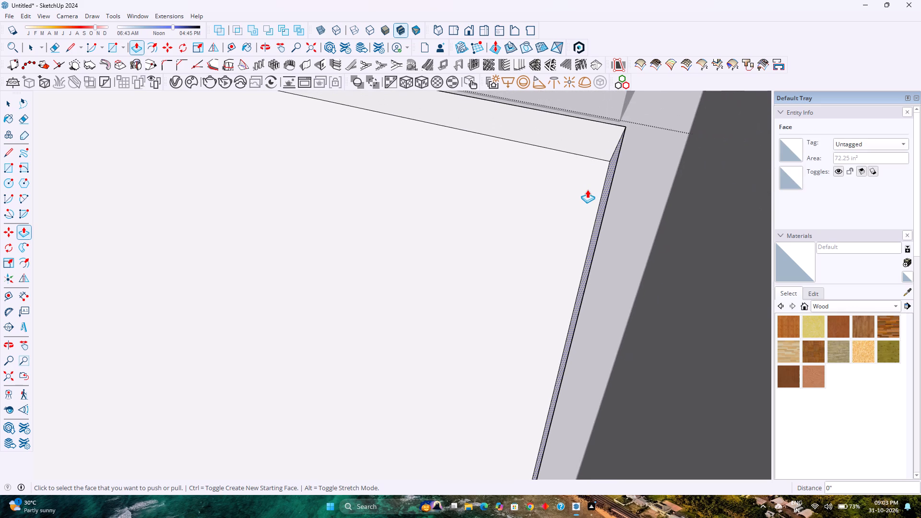
scroll(587, 189, down, 9)
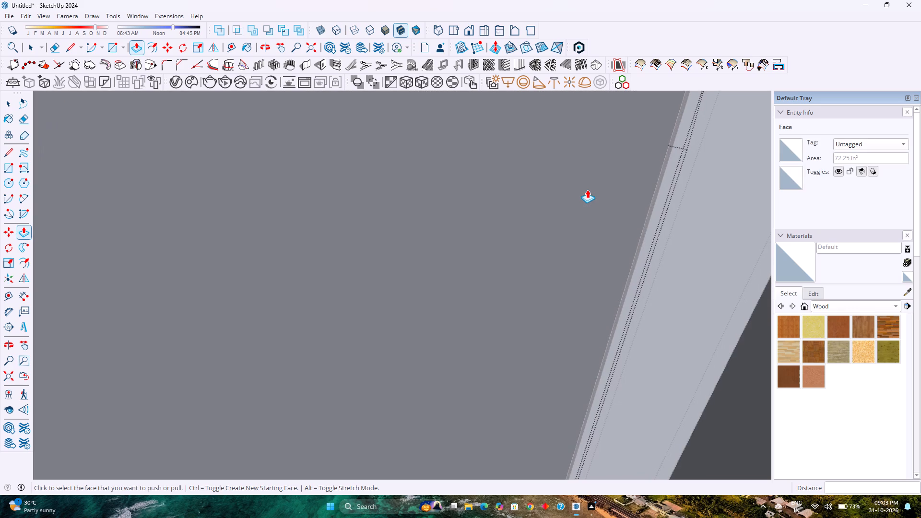
click(12, 374)
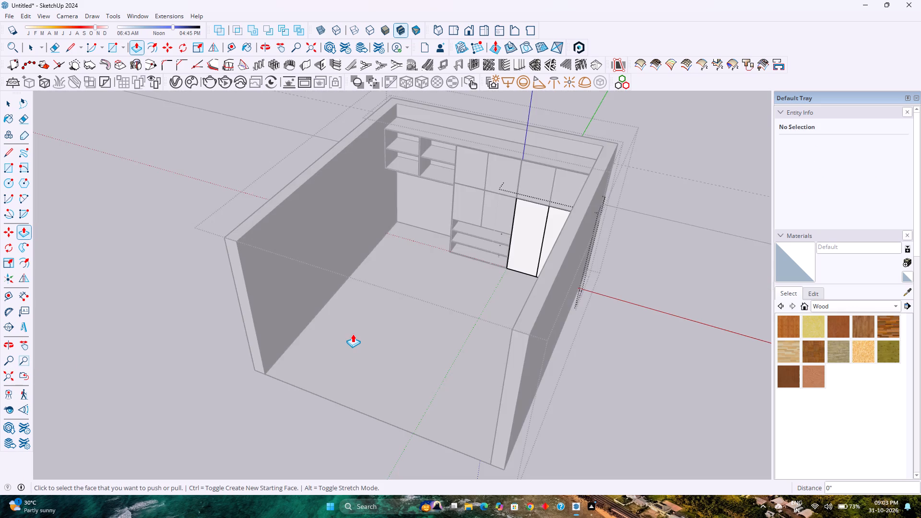
scroll(353, 334, down, 4)
middle_drag(353, 334, 478, 324)
scroll(479, 281, up, 8)
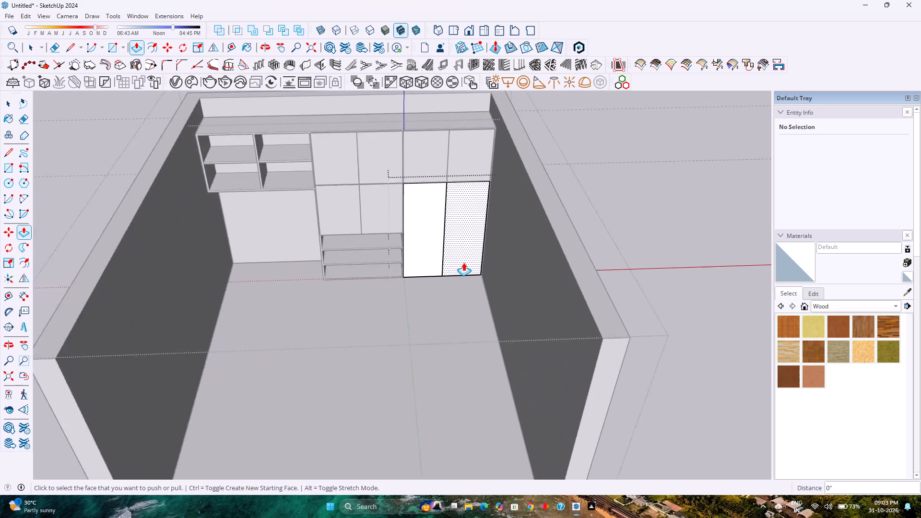
scroll(463, 262, up, 20)
scroll(463, 262, up, 5)
middle_drag(356, 341, 356, 341)
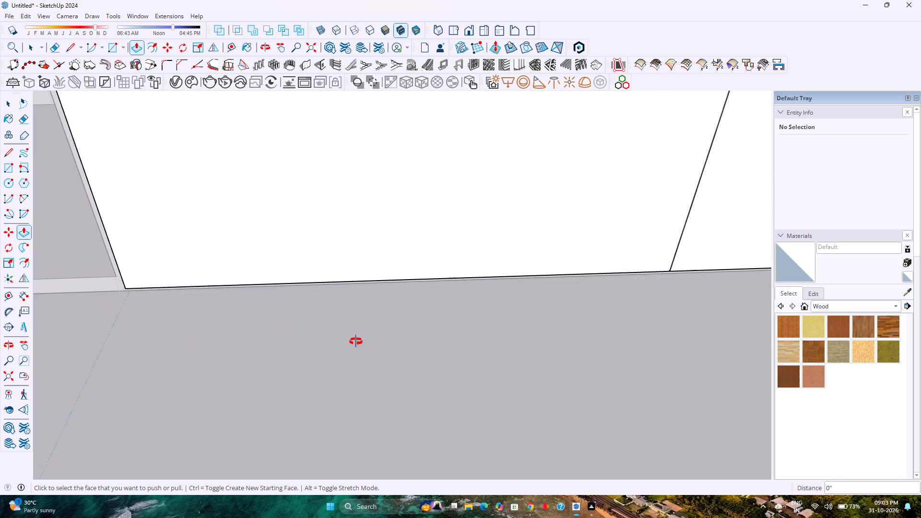
middle_drag(356, 341, 532, 222)
scroll(502, 285, up, 7)
middle_drag(499, 284, 505, 169)
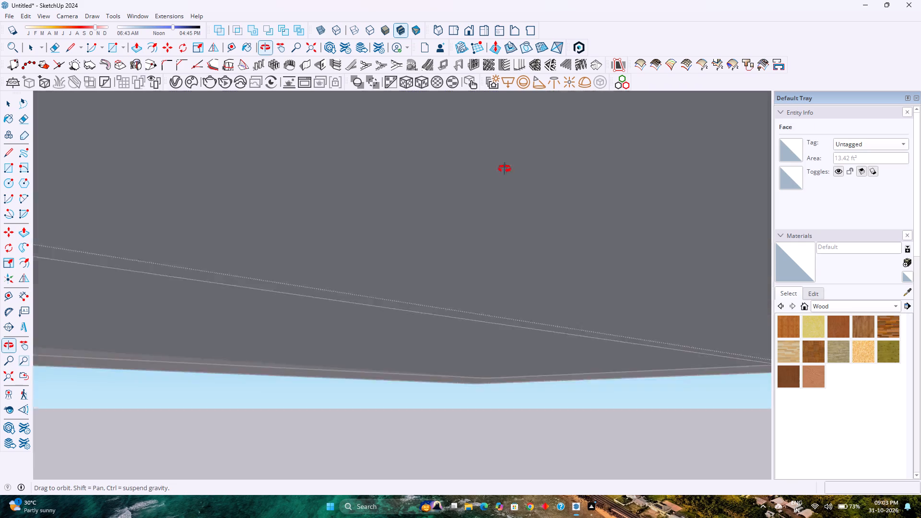
middle_drag(505, 169, 505, 167)
middle_drag(513, 188, 510, 206)
middle_drag(510, 206, 503, 306)
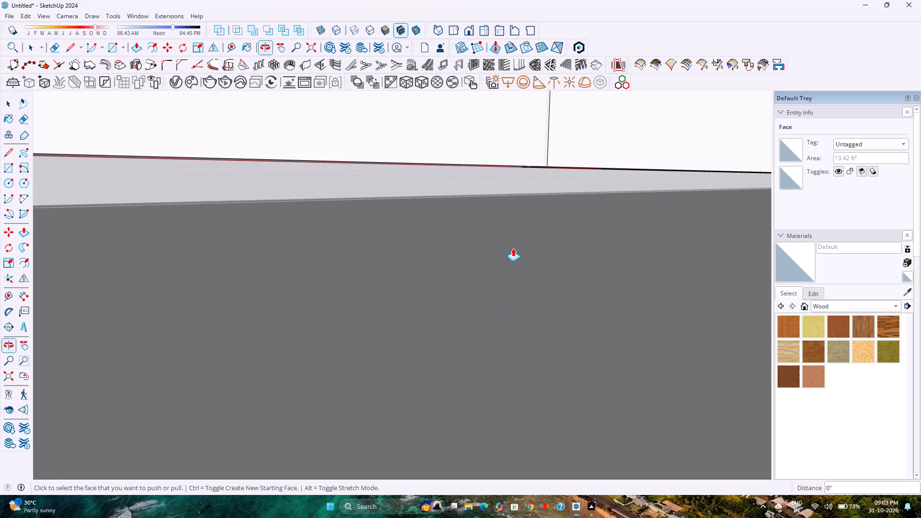
shift+middle_drag(530, 209, 524, 219)
shift+middle_drag(523, 220, 449, 395)
scroll(513, 229, up, 11)
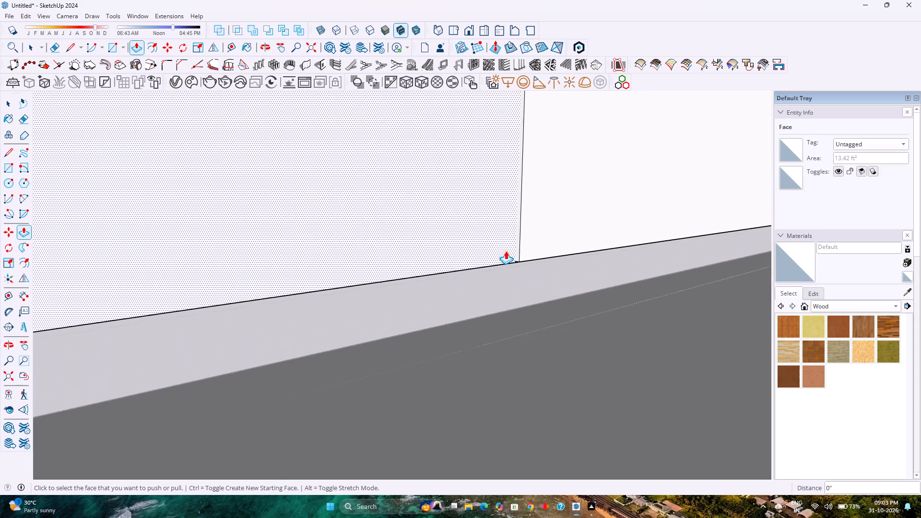
scroll(506, 251, up, 9)
middle_drag(489, 280, 496, 235)
double_click(481, 198)
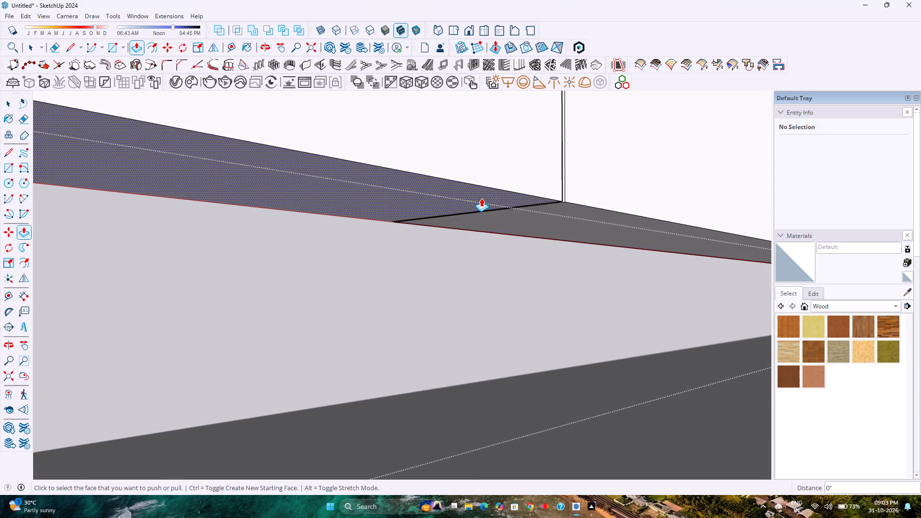
double_click(582, 225)
key(space)
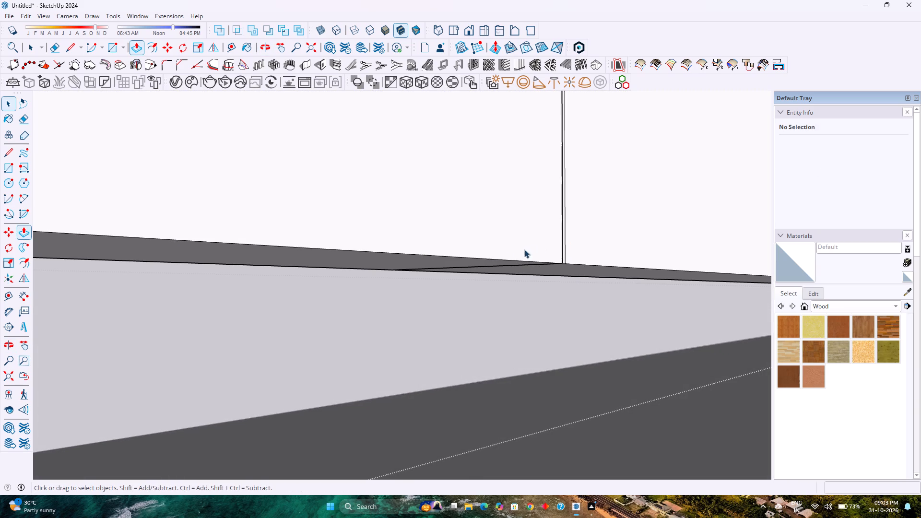
key(Escape)
Examine the whole cabinet wall from the front, checking the door edges and gaps against the open shelving compartments.
scroll(489, 259, down, 11)
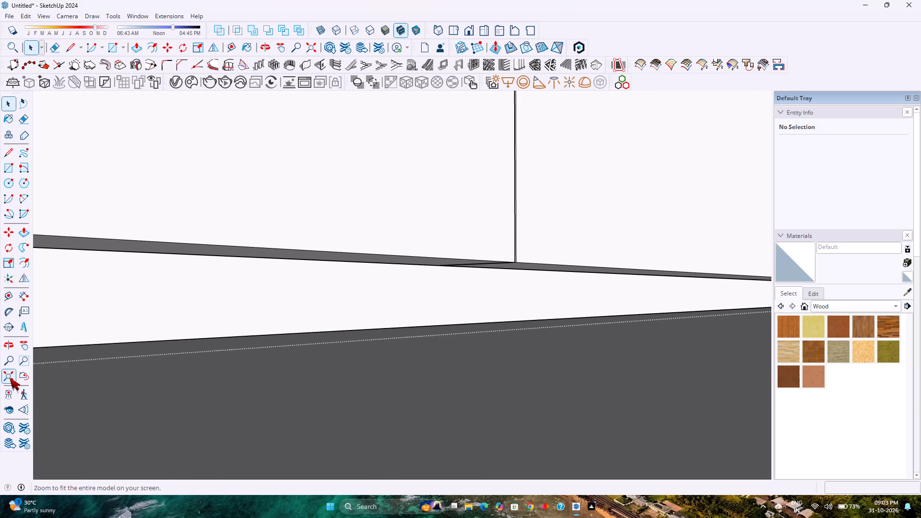
click(10, 378)
middle_drag(413, 294, 222, 329)
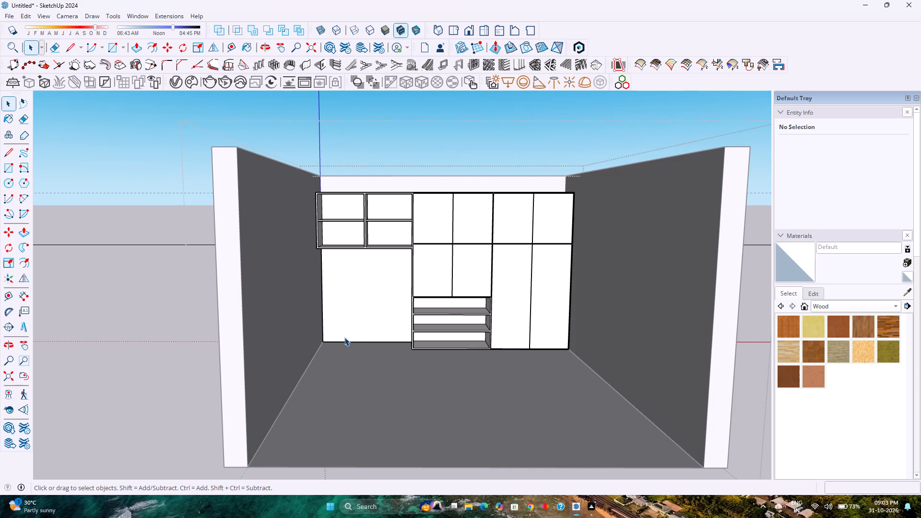
scroll(514, 260, up, 4)
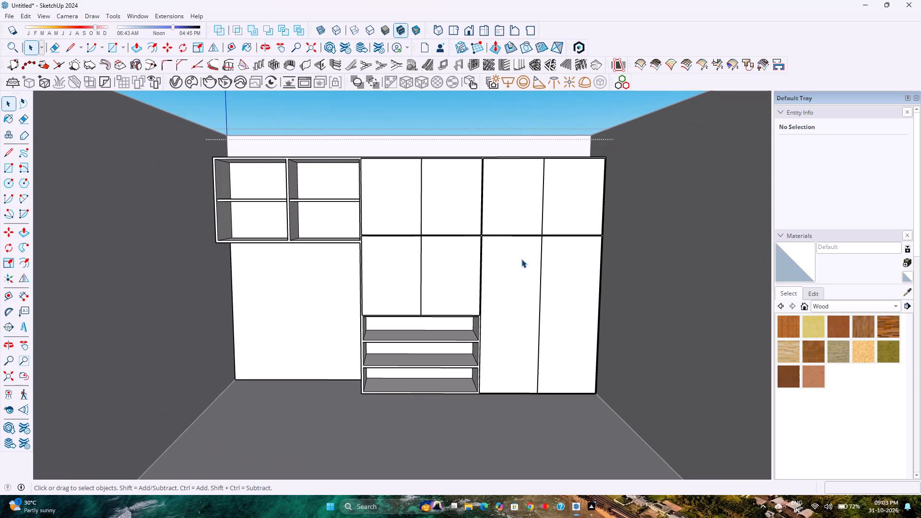
scroll(369, 250, up, 4)
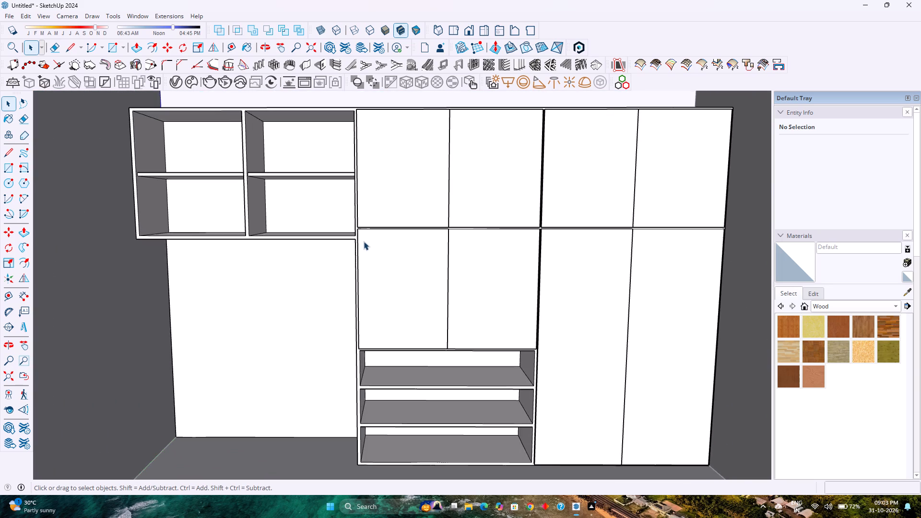
scroll(361, 237, up, 15)
scroll(354, 222, down, 7)
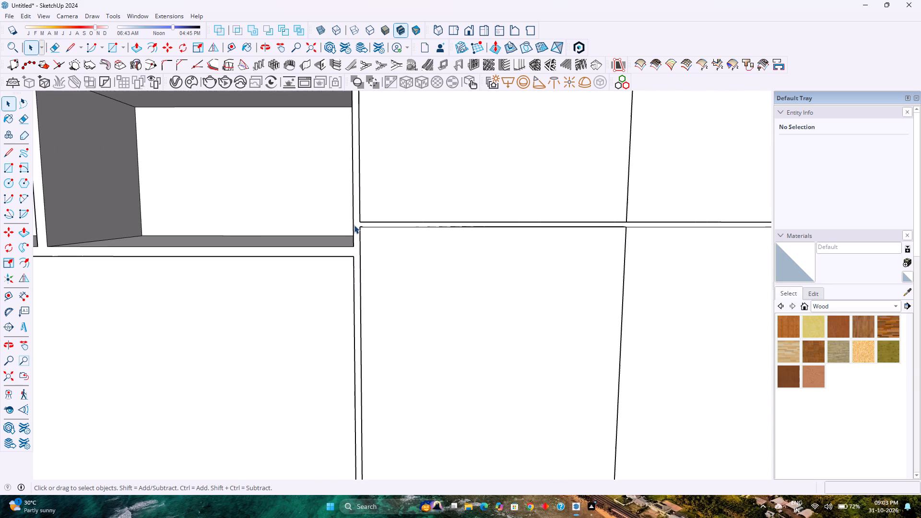
scroll(354, 225, down, 8)
shift+middle_drag(343, 223, 368, 261)
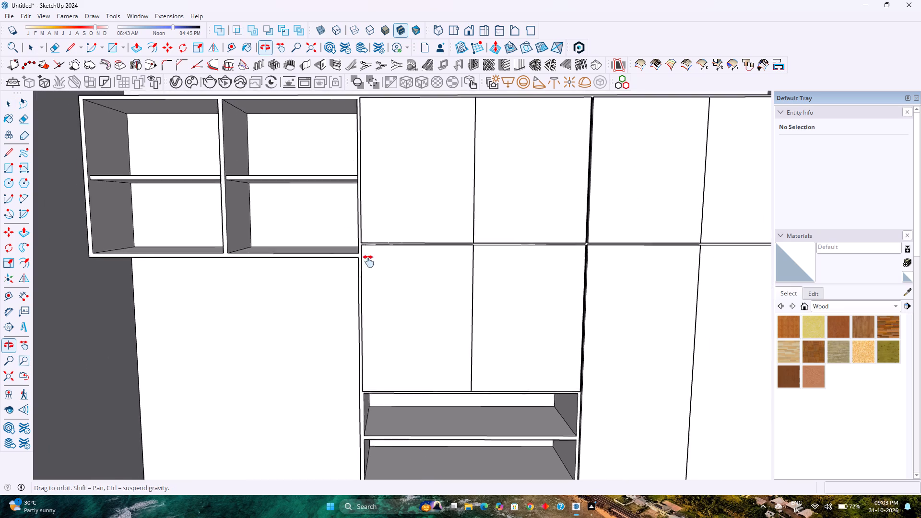
shift+middle_drag(368, 261, 405, 313)
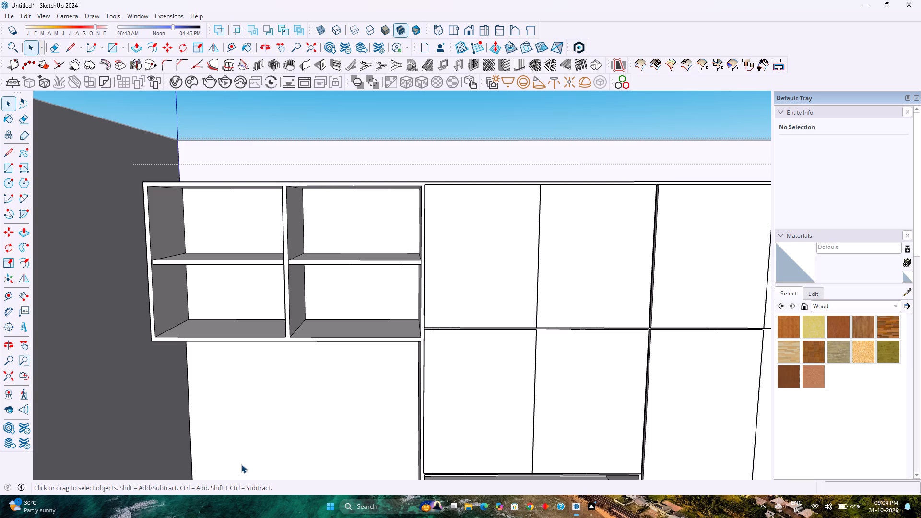
scroll(345, 265, down, 4)
middle_drag(347, 284, 372, 255)
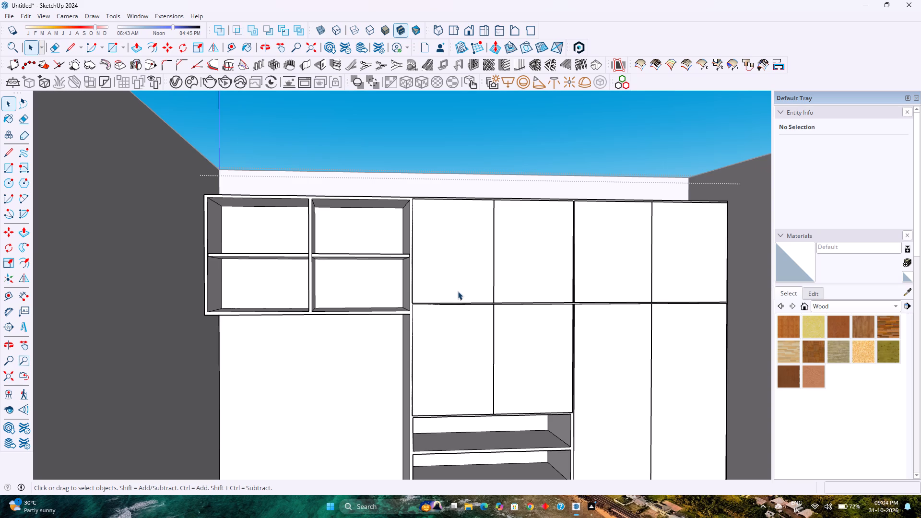
scroll(458, 291, down, 4)
shift+middle_click(496, 345)
shift+middle_drag(496, 344, 496, 299)
scroll(425, 371, up, 4)
scroll(402, 410, down, 2)
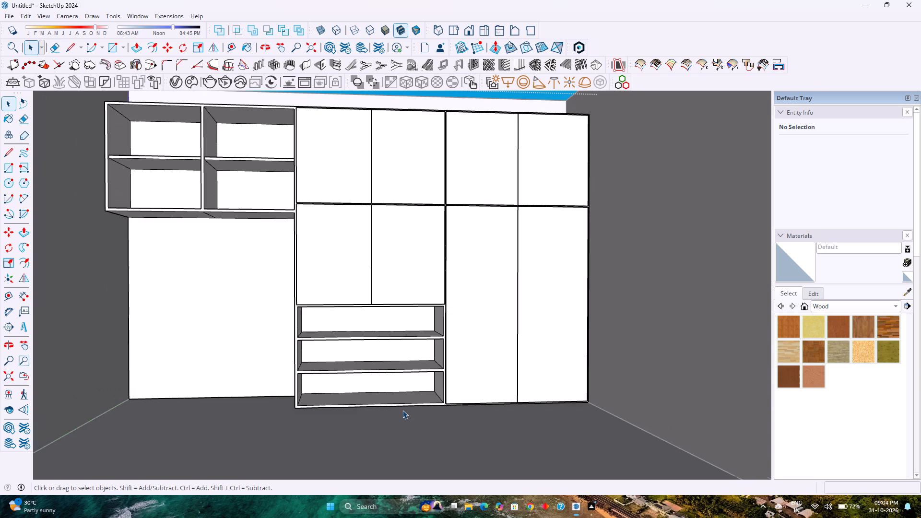
scroll(402, 410, down, 3)
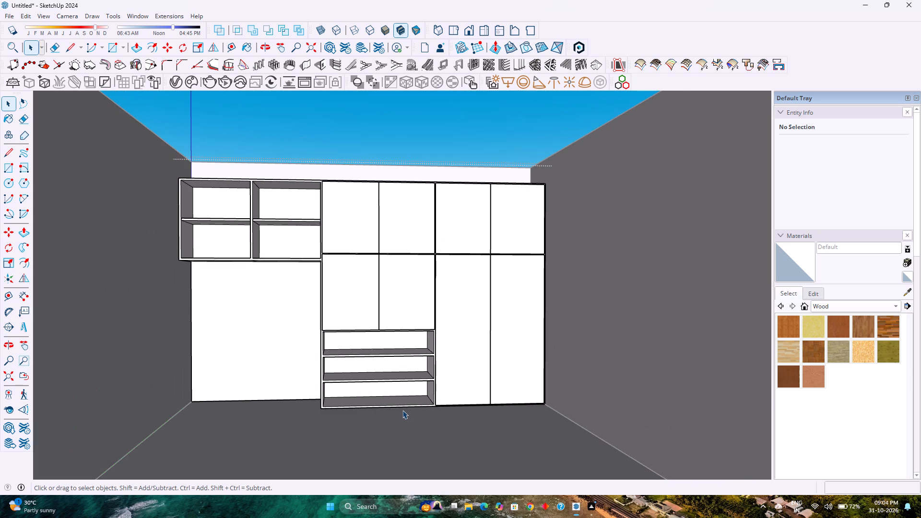
scroll(402, 410, down, 3)
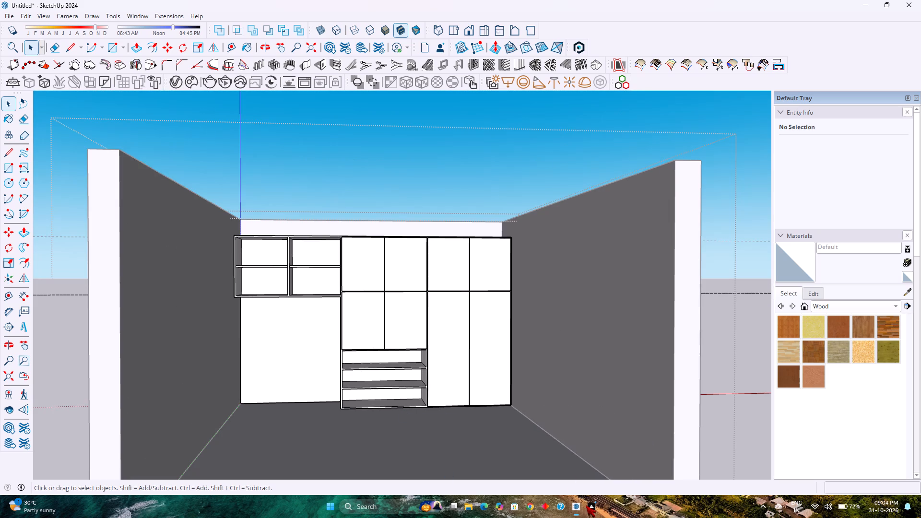
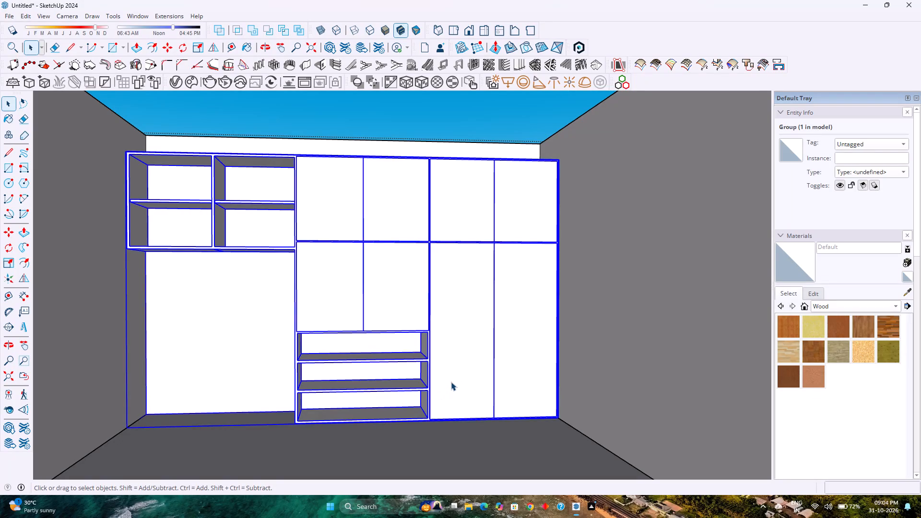
Draw a rectangle corner to corner across the top open compartment below the middle pair of doors.
double_click(451, 382)
scroll(406, 386, up, 4)
scroll(406, 386, down, 5)
shift+middle_drag(406, 387, 453, 365)
scroll(456, 344, up, 3)
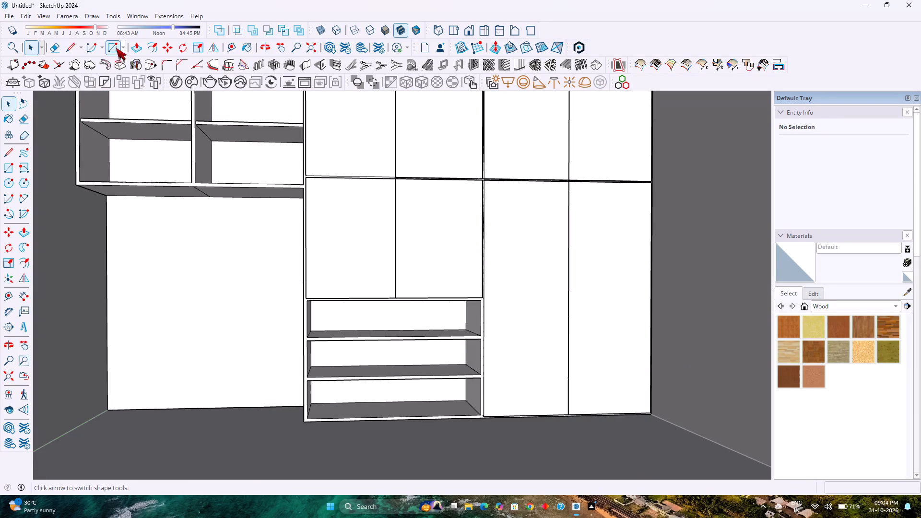
click(114, 48)
scroll(307, 303, up, 6)
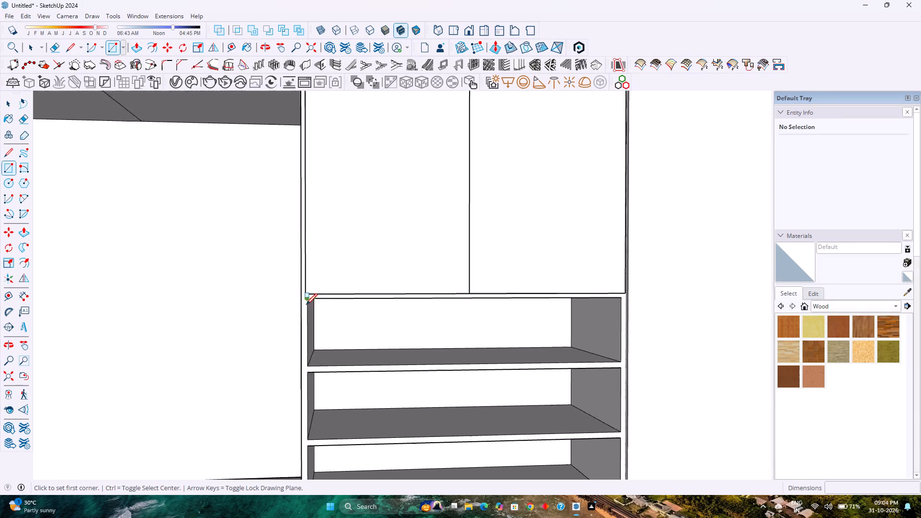
scroll(306, 305, up, 6)
click(306, 297)
scroll(312, 319, down, 6)
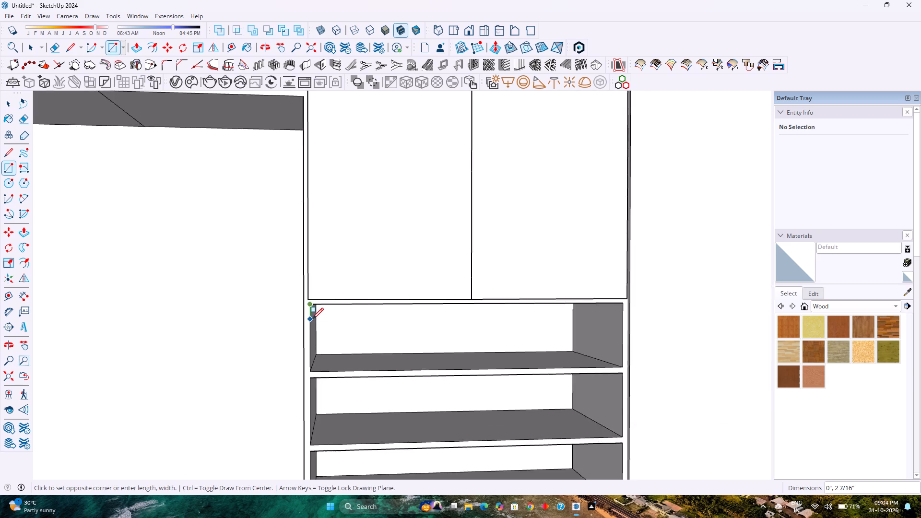
scroll(312, 319, down, 3)
click(521, 353)
key(space)
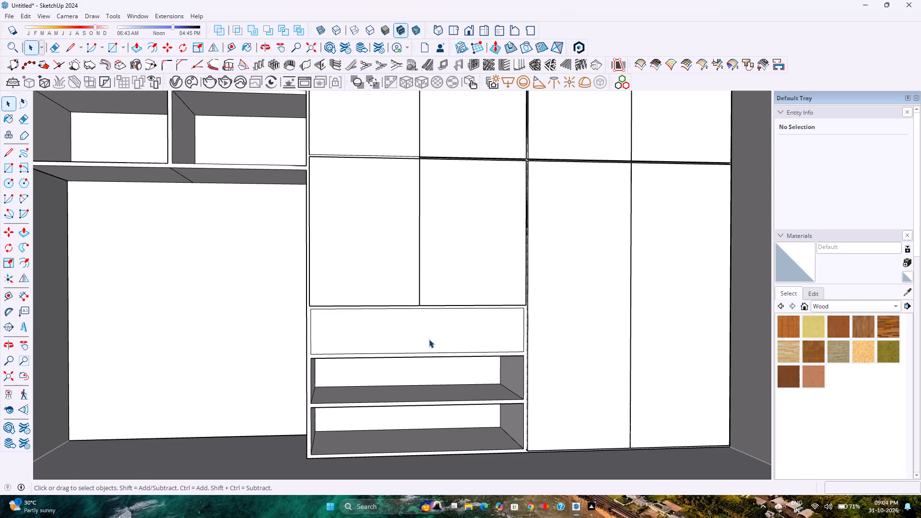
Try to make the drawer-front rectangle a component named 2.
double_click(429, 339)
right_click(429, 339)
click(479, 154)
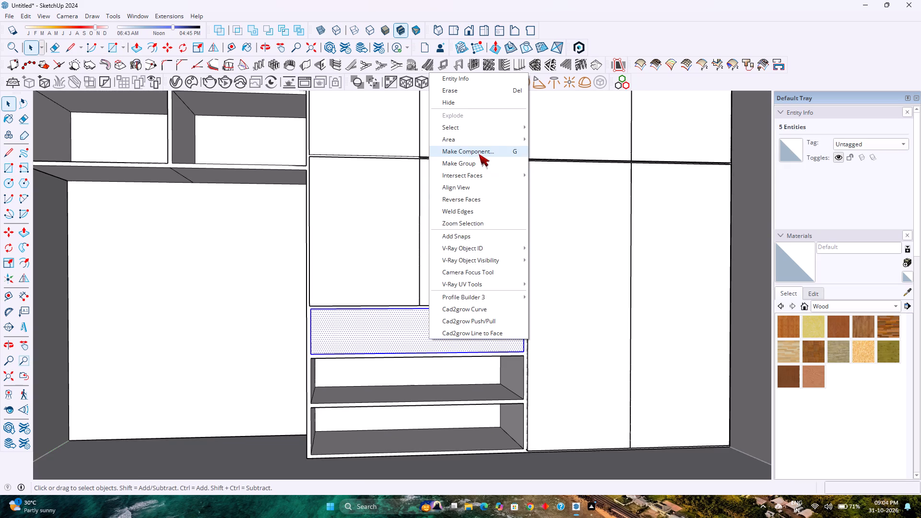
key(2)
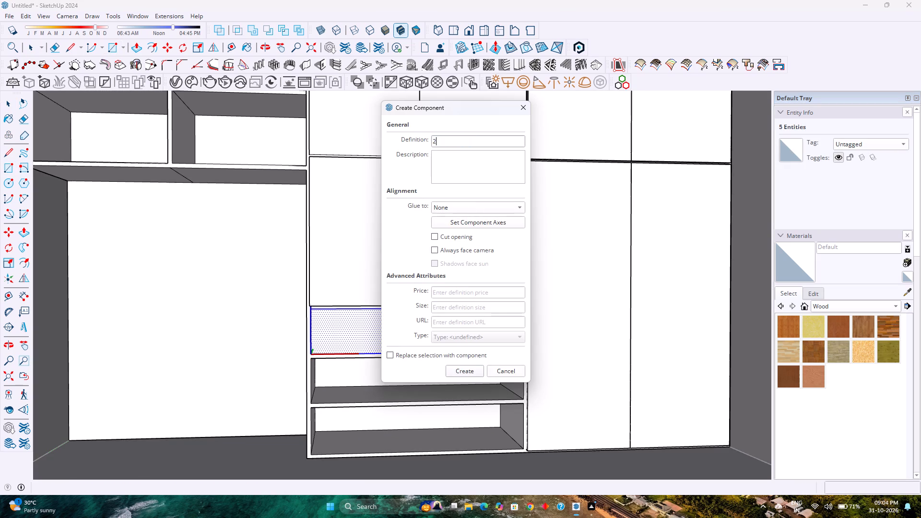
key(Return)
Group the drawer-front rectangle and convert the group into a component named 2, replacing the existing definition.
double_click(441, 327)
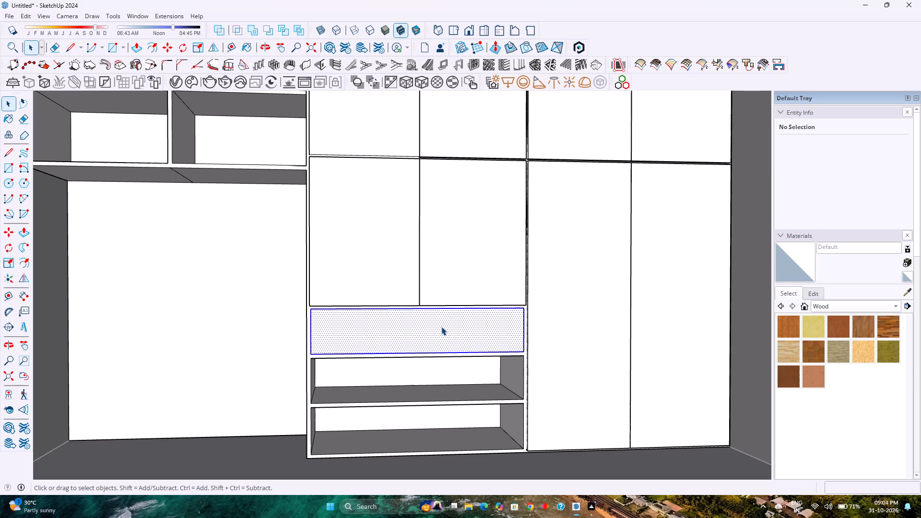
right_click(441, 327)
click(476, 151)
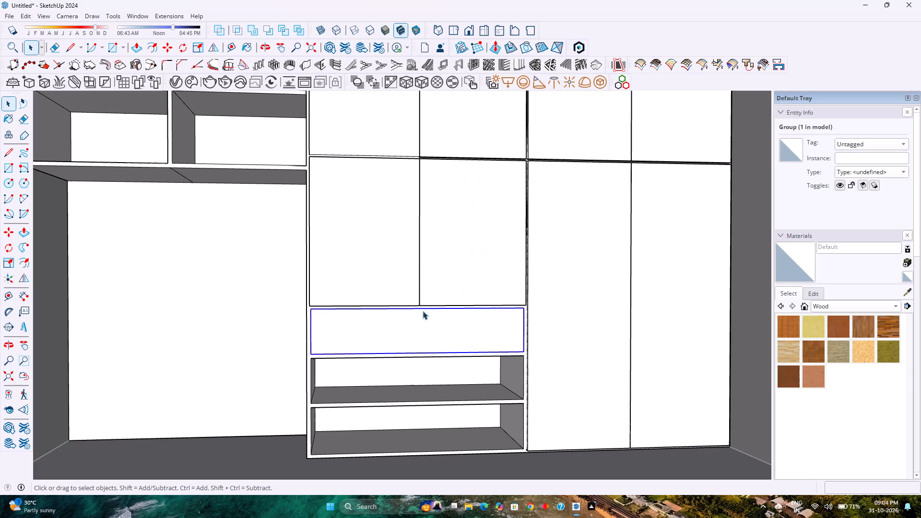
right_click(429, 326)
click(464, 157)
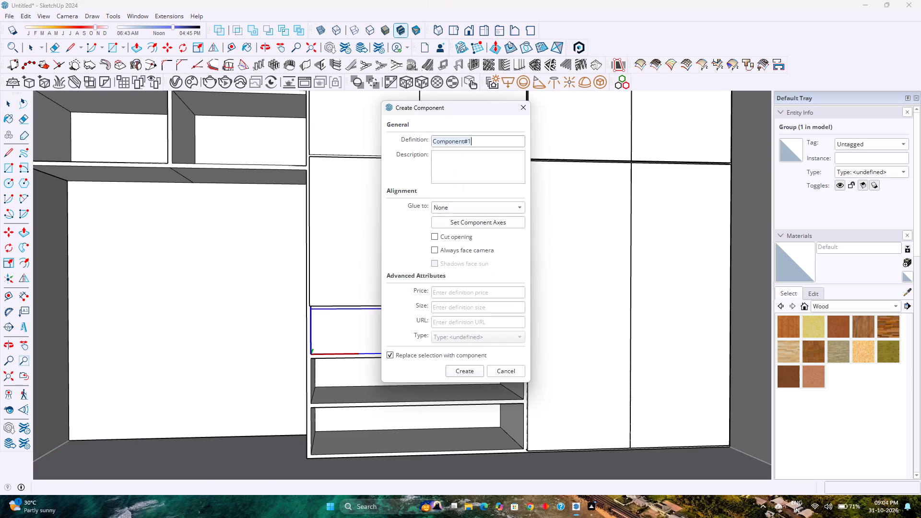
key(2)
key(Return)
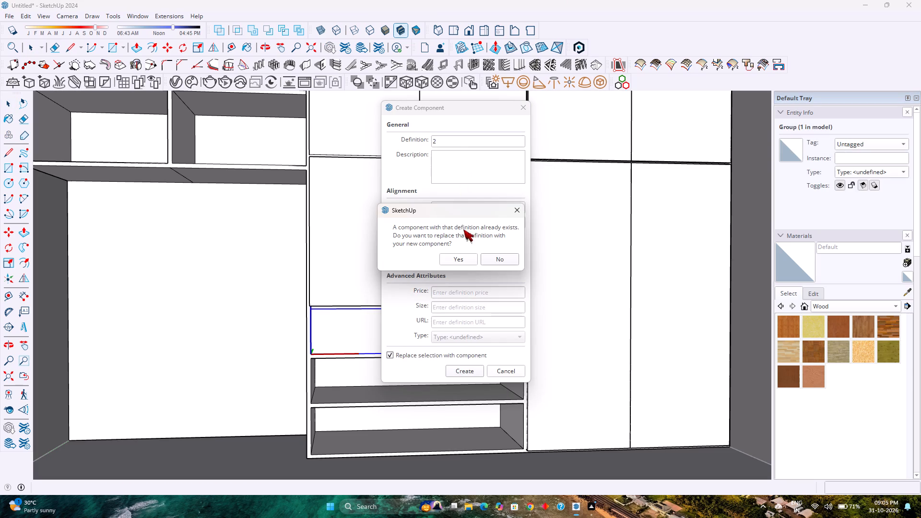
click(458, 262)
Copy the drawer-front component 1' down onto the middle compartment, and copy it again onto the lowest compartment.
key(m)
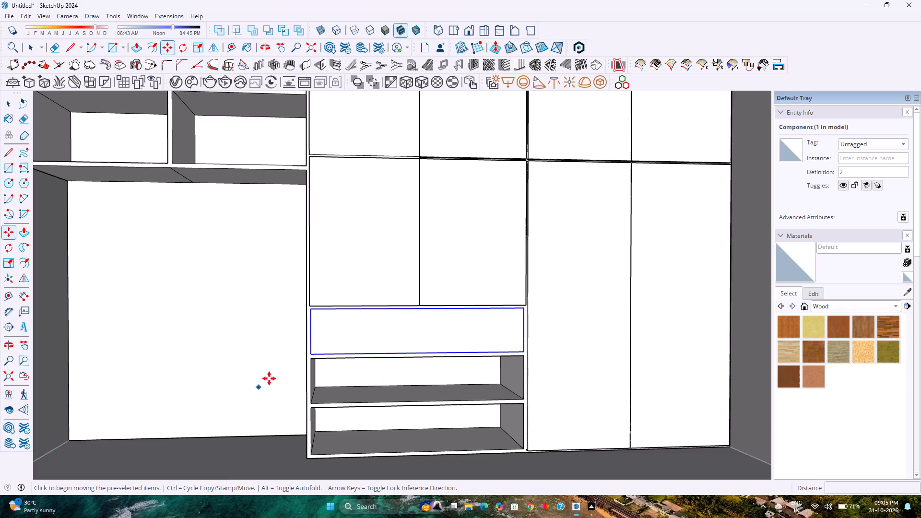
click(311, 354)
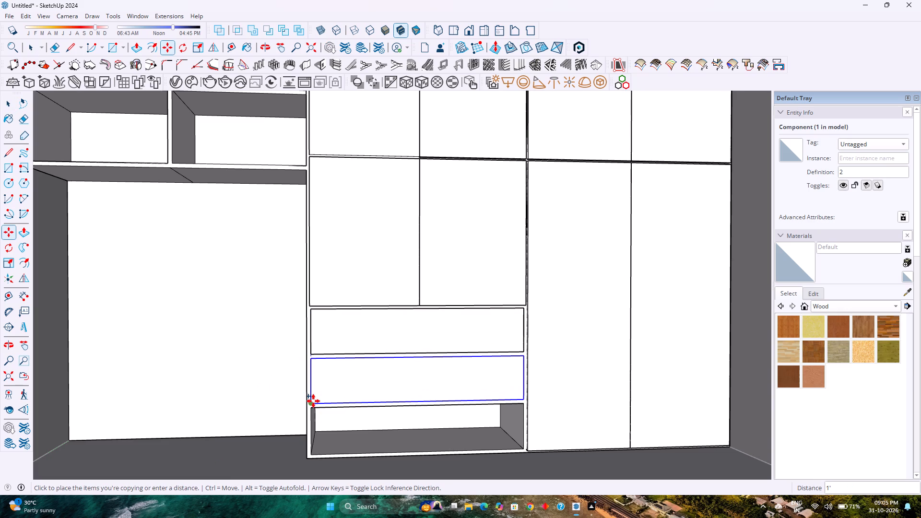
click(313, 401)
click(312, 403)
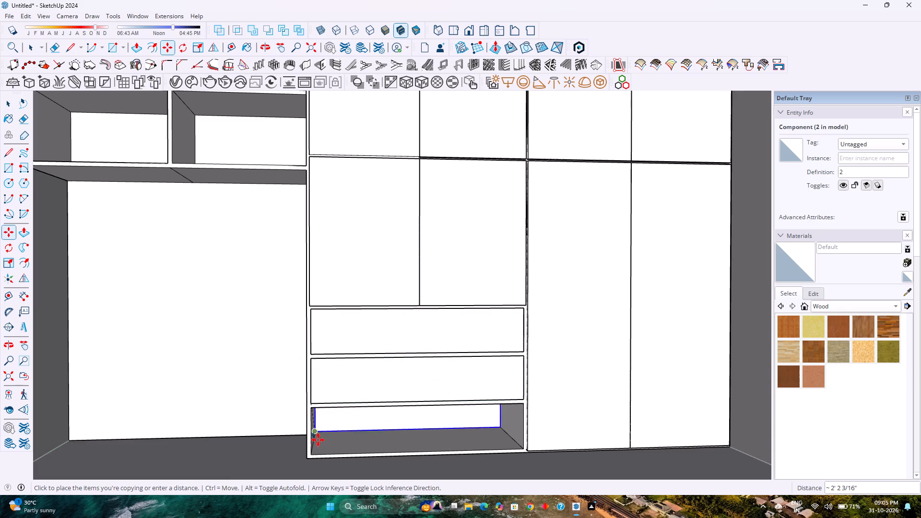
click(313, 454)
Scale the lowest drawer front upward so its top edge meets the top of its compartment.
key(s)
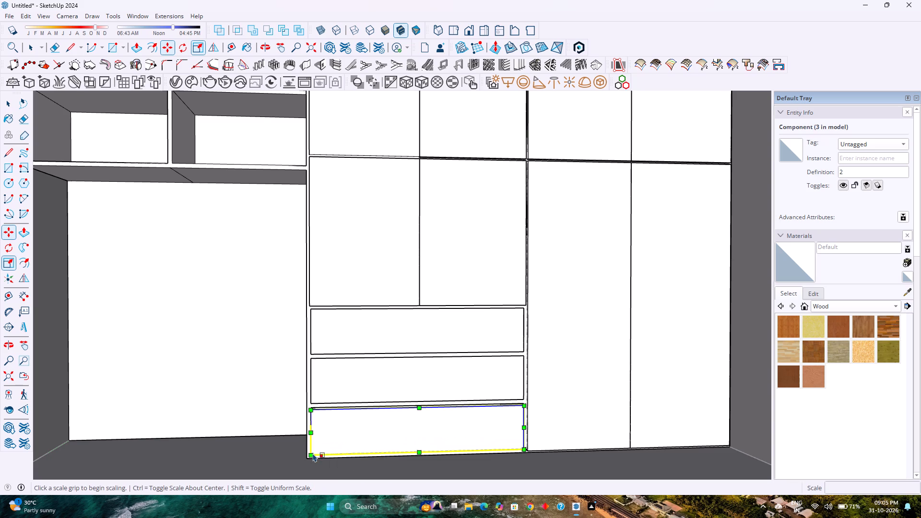
scroll(417, 412, up, 10)
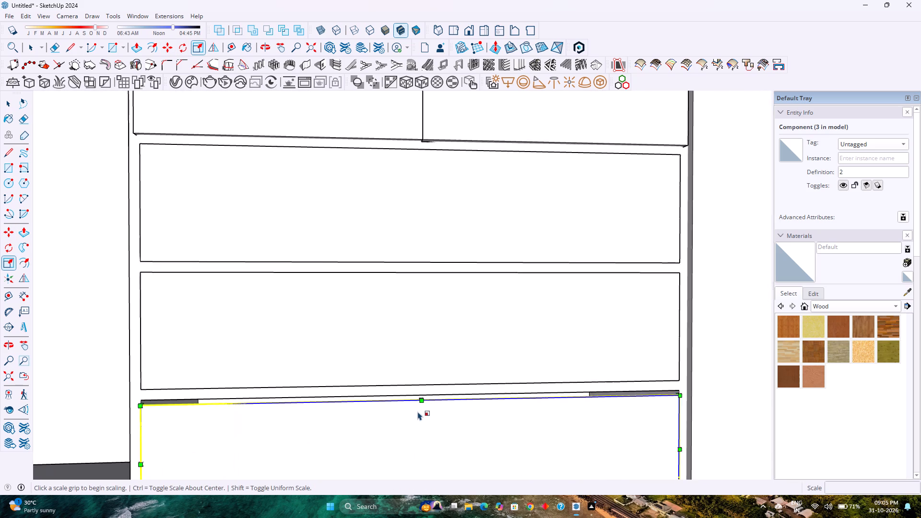
scroll(418, 412, up, 2)
click(422, 395)
click(424, 390)
scroll(386, 417, down, 5)
key(space)
scroll(384, 400, down, 6)
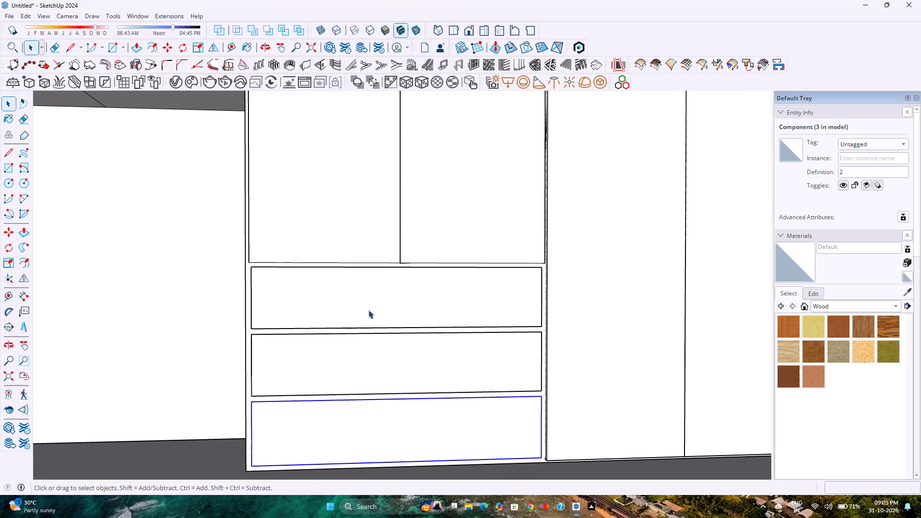
Open the top drawer-front component for editing and Push/Pull its front face out 1".
double_click(368, 310)
scroll(368, 310, up, 4)
key(p)
scroll(368, 310, down, 1)
click(368, 310)
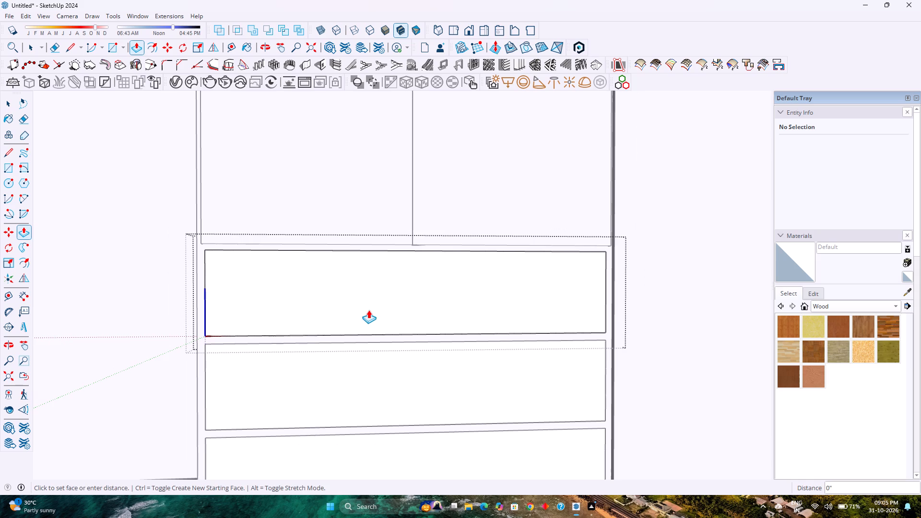
click(361, 216)
Push/Pull the left side face of the drawer front outward 1/4".
scroll(170, 248, up, 4)
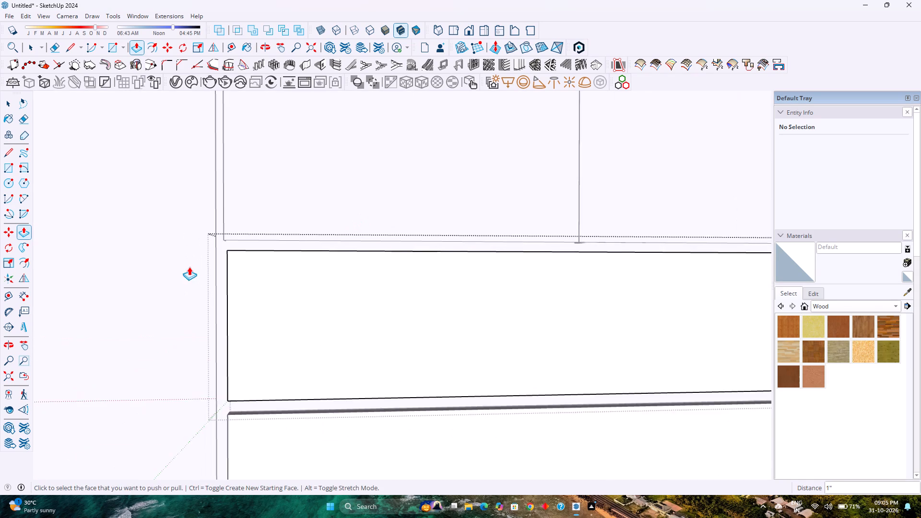
scroll(189, 267, up, 3)
middle_drag(230, 273, 415, 318)
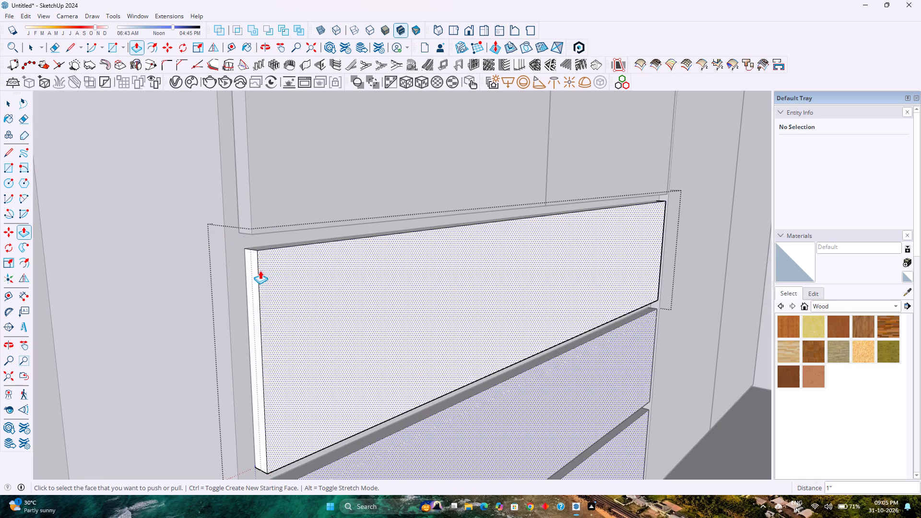
click(255, 270)
click(247, 226)
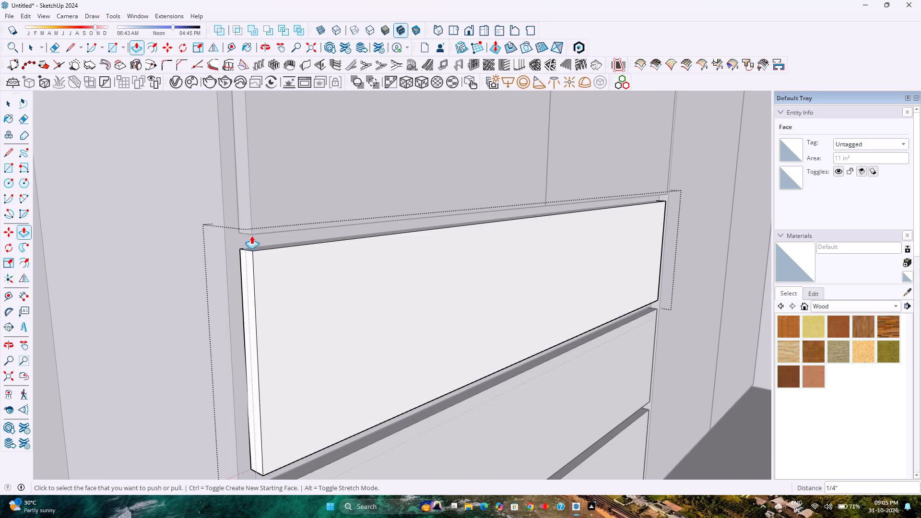
Extend the top and bottom faces of the drawer front outward by the same distance as the left side face.
scroll(256, 242, up, 7)
double_click(257, 253)
scroll(257, 252, down, 9)
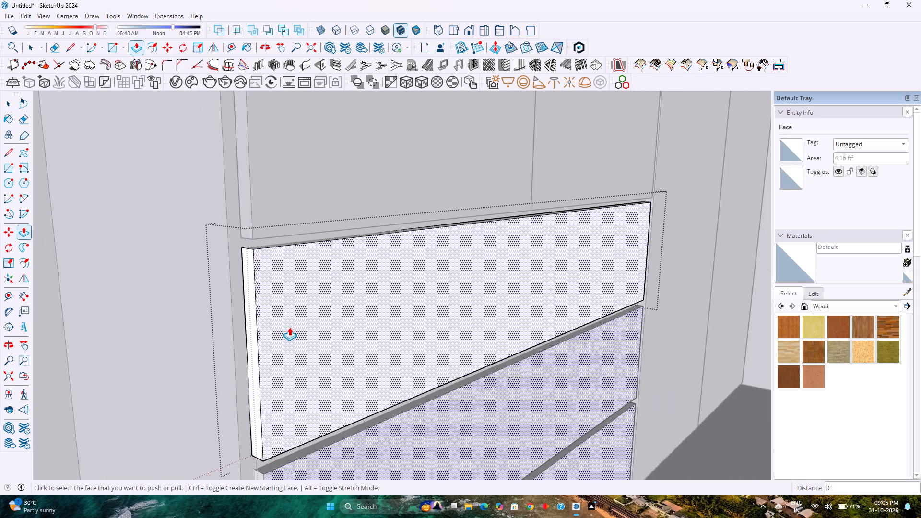
middle_drag(289, 327, 292, 267)
middle_click(292, 267)
scroll(312, 272, down, 4)
scroll(285, 407, up, 7)
middle_drag(280, 400, 283, 396)
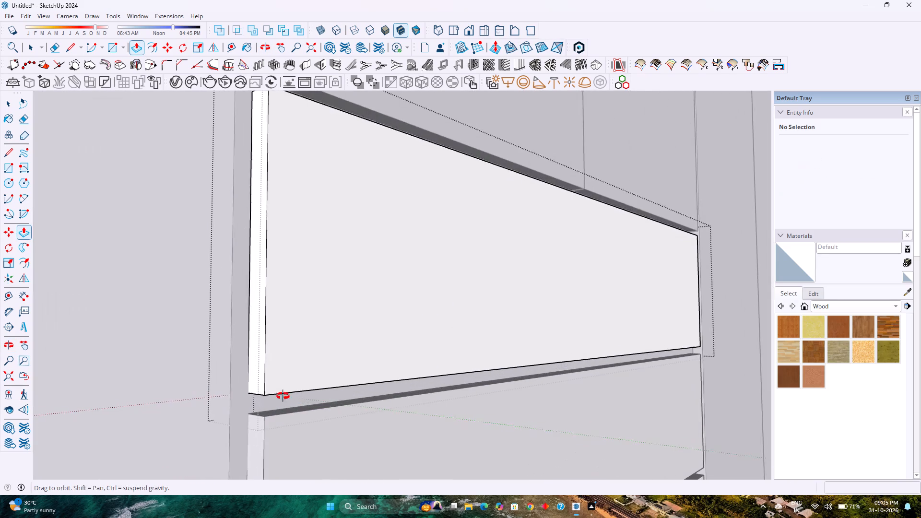
middle_drag(283, 396, 338, 367)
middle_click(338, 367)
scroll(265, 397, up, 10)
middle_drag(265, 384, 271, 366)
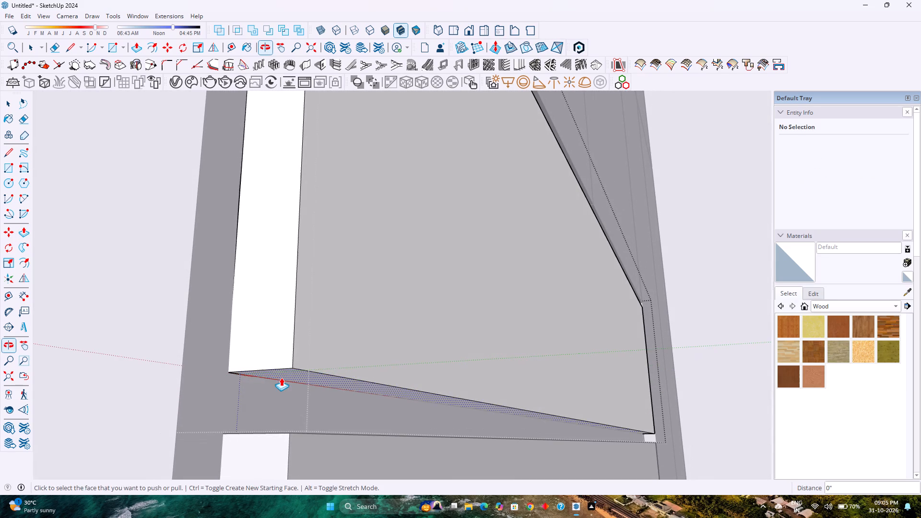
double_click(285, 375)
Extend the right side face of the drawer front outward by the same distance, and finish editing the component.
scroll(285, 375, down, 9)
middle_drag(303, 365, 290, 369)
middle_drag(290, 369, 210, 410)
middle_click(210, 410)
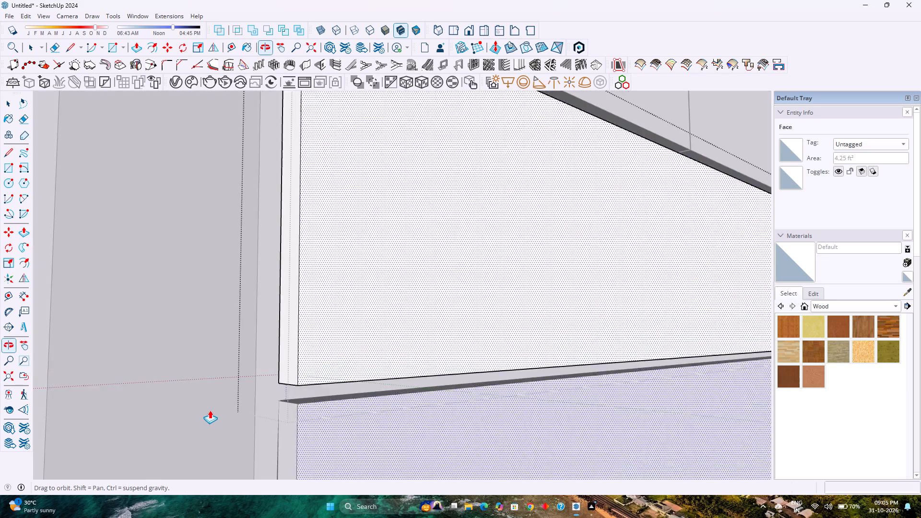
scroll(215, 400, down, 10)
middle_drag(516, 400, 336, 399)
scroll(337, 376, down, 5)
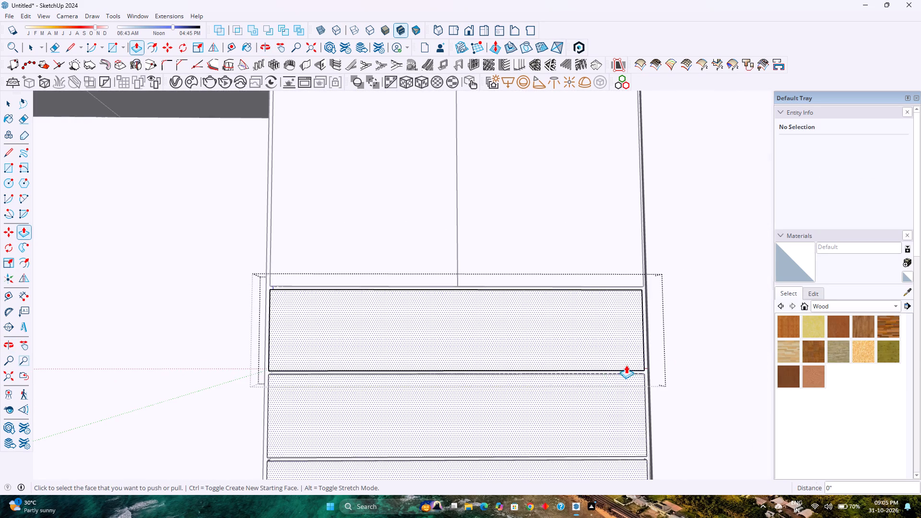
scroll(658, 336, up, 10)
middle_drag(639, 316, 522, 332)
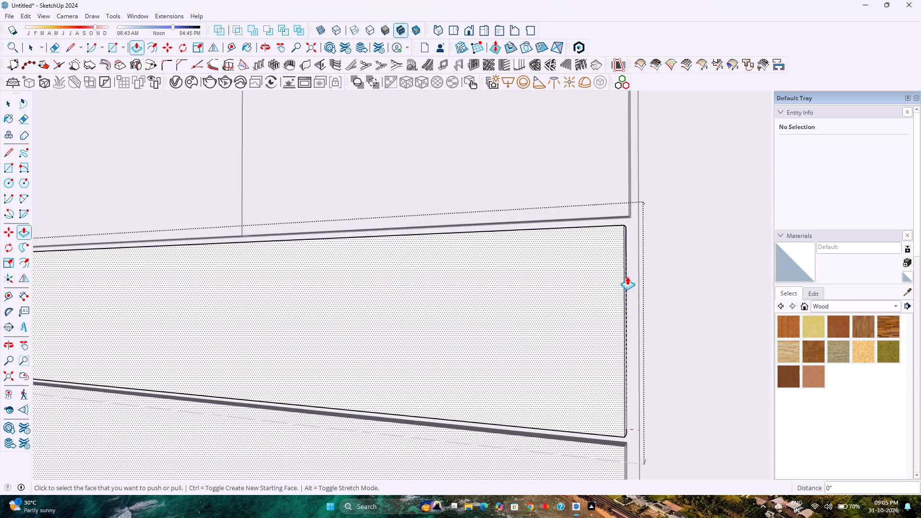
scroll(640, 257, up, 11)
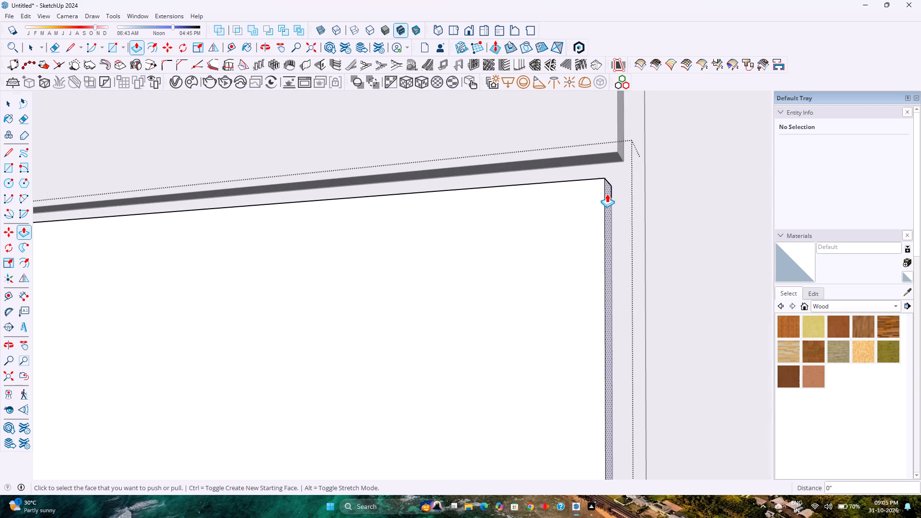
double_click(607, 194)
scroll(594, 219, down, 16)
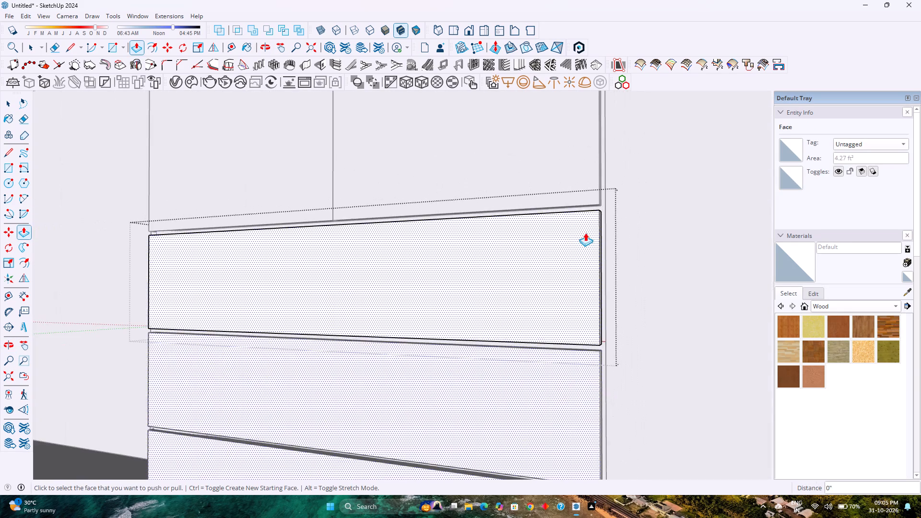
middle_drag(520, 275, 586, 281)
scroll(590, 274, down, 11)
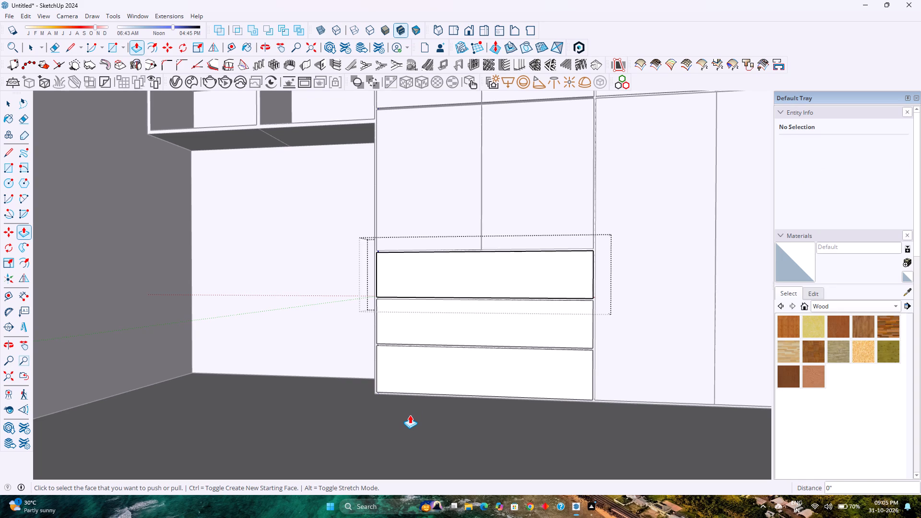
key(space)
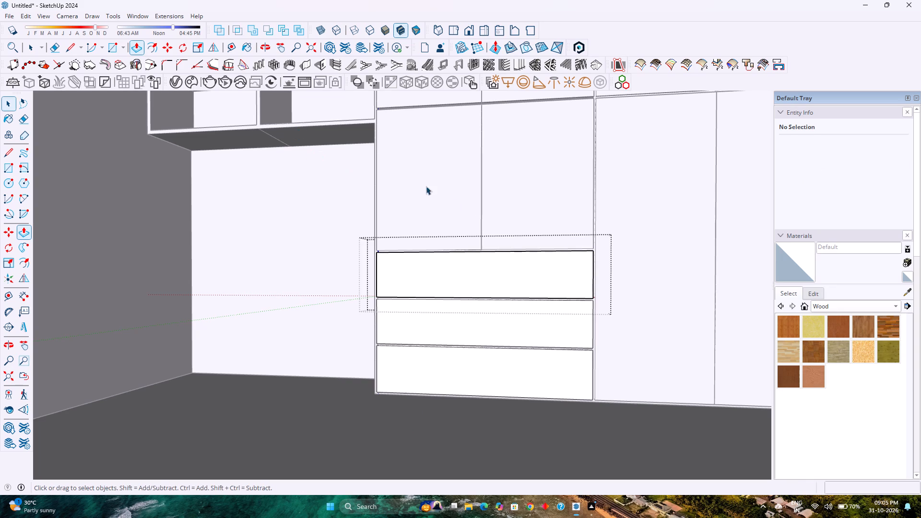
scroll(452, 214, down, 3)
key(Escape)
scroll(440, 246, down, 5)
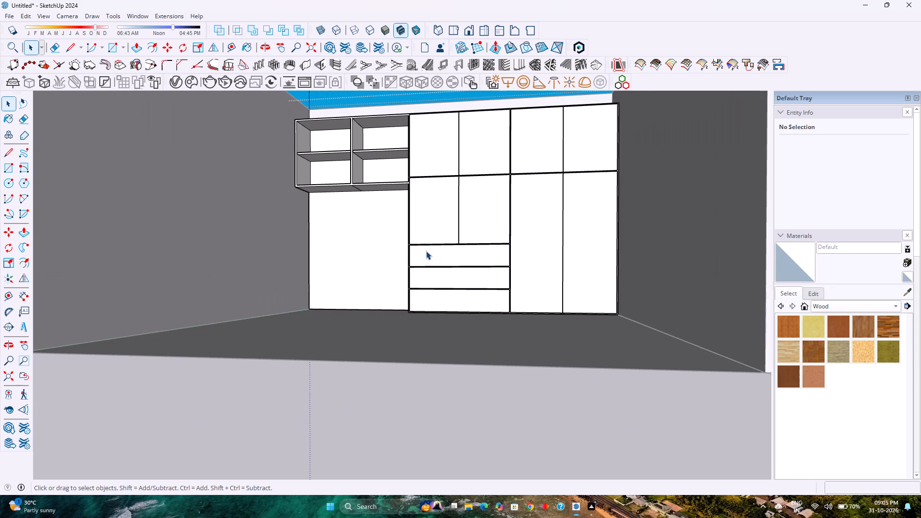
Save the model as "War drobe Design" in the Fuji Files folder.
shift+middle_drag(432, 301, 454, 354)
scroll(454, 308, down, 2)
shift+middle_drag(452, 307, 420, 333)
middle_drag(420, 334, 455, 343)
key(ctrl+s)
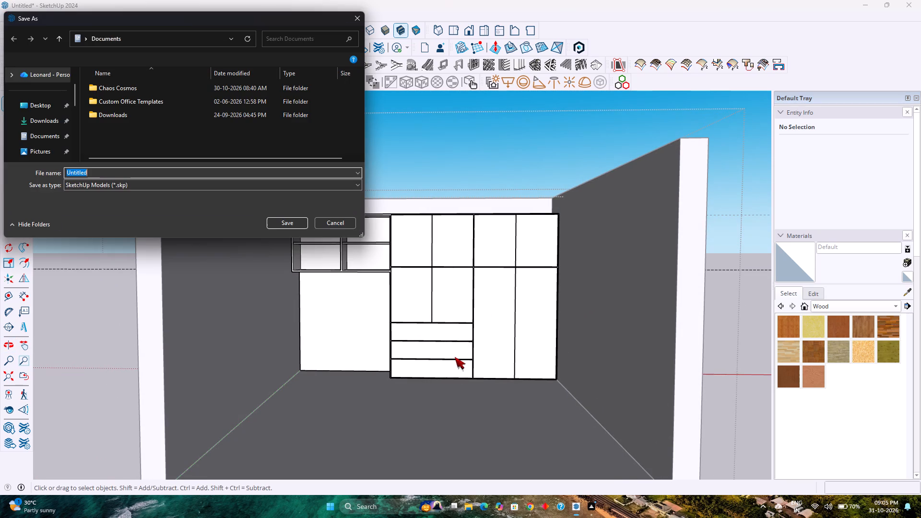
scroll(35, 142, down, 3)
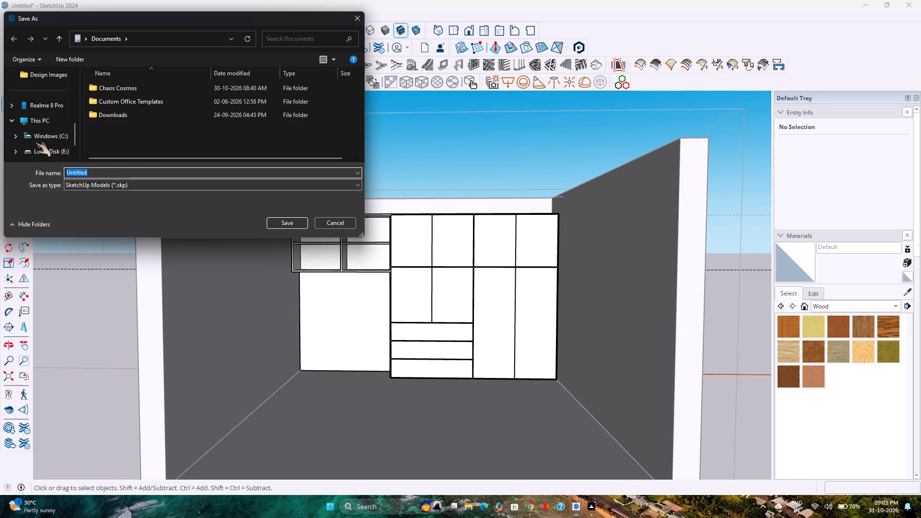
scroll(40, 134, up, 1)
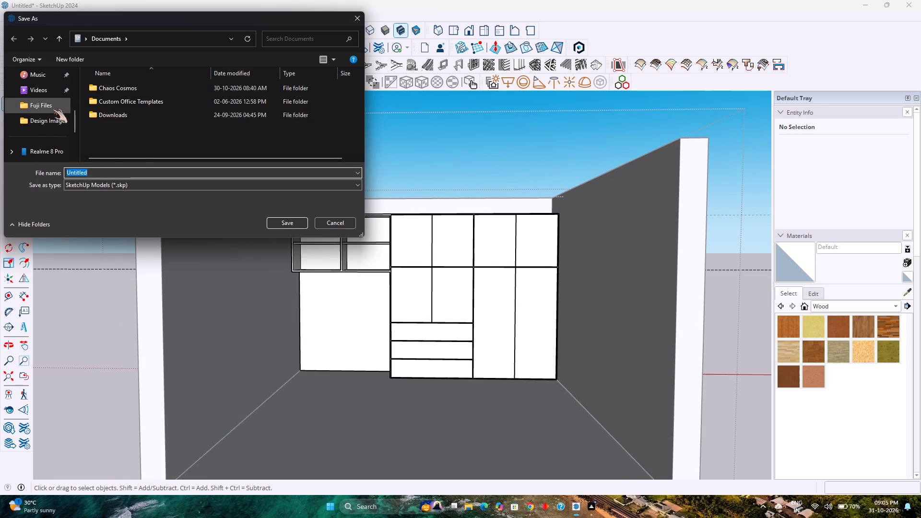
click(53, 109)
click(115, 165)
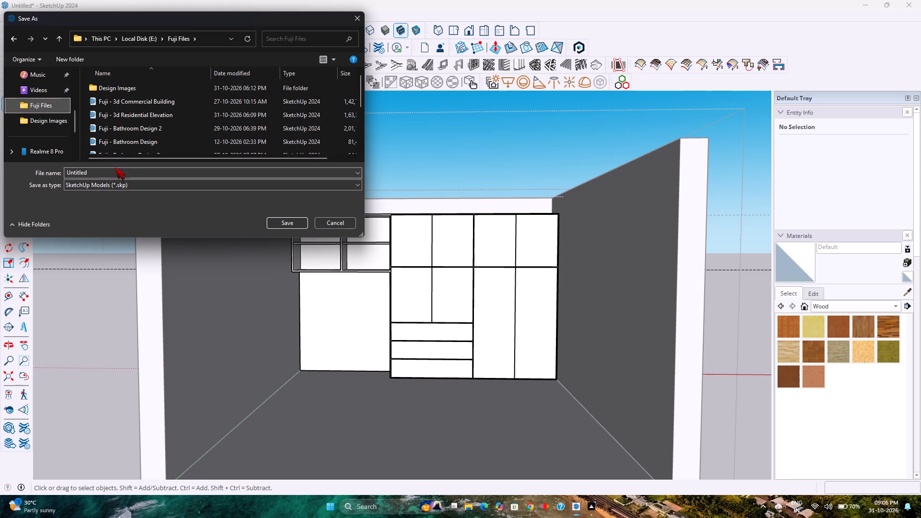
click(115, 167)
text(War drobe)
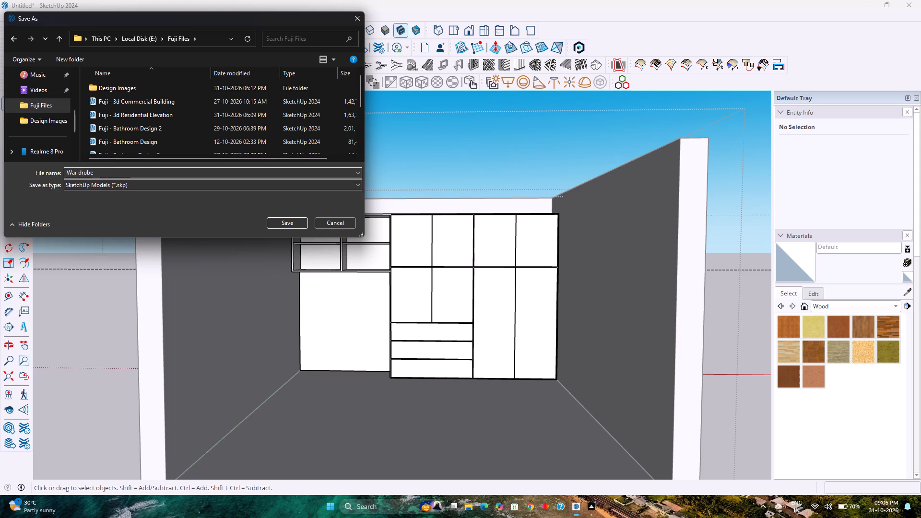
key(space)
text(Design)
key(Return)
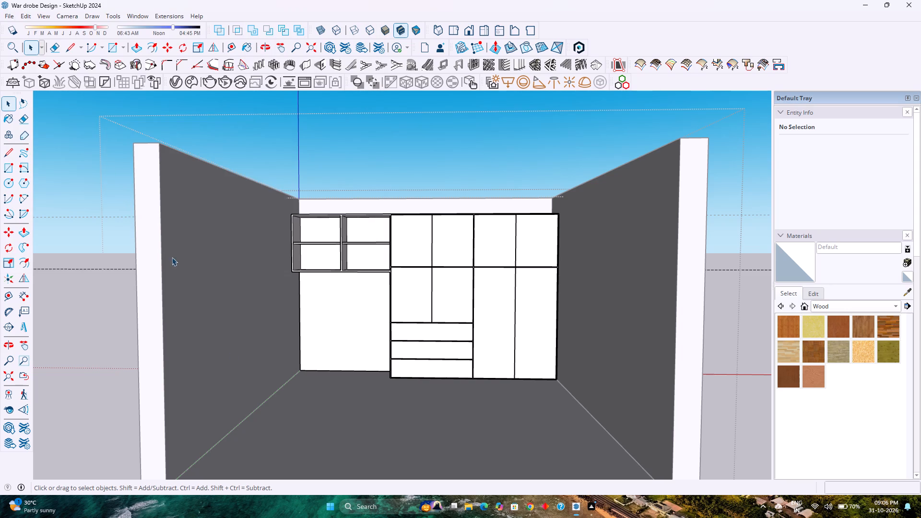
Switch to File Explorer and check the saved War drobe Design file in the Fuji Files folder, then close the window.
click(464, 505)
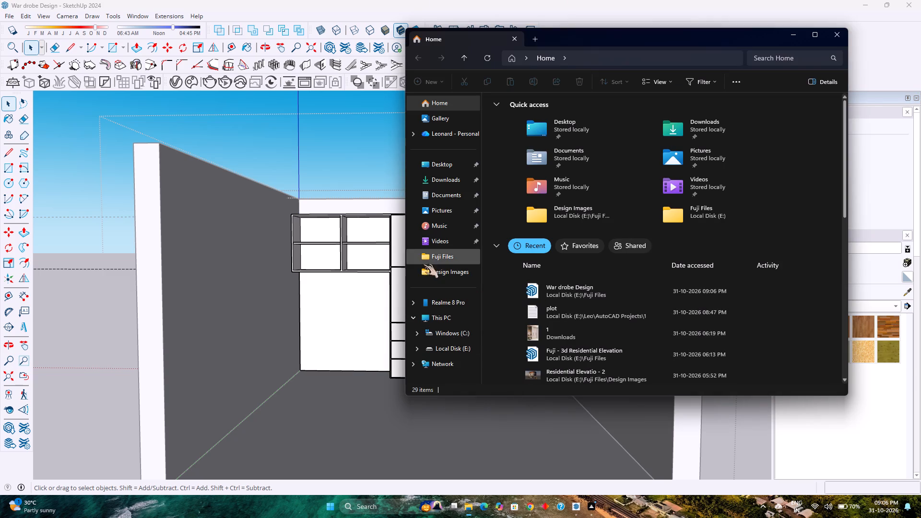
click(432, 262)
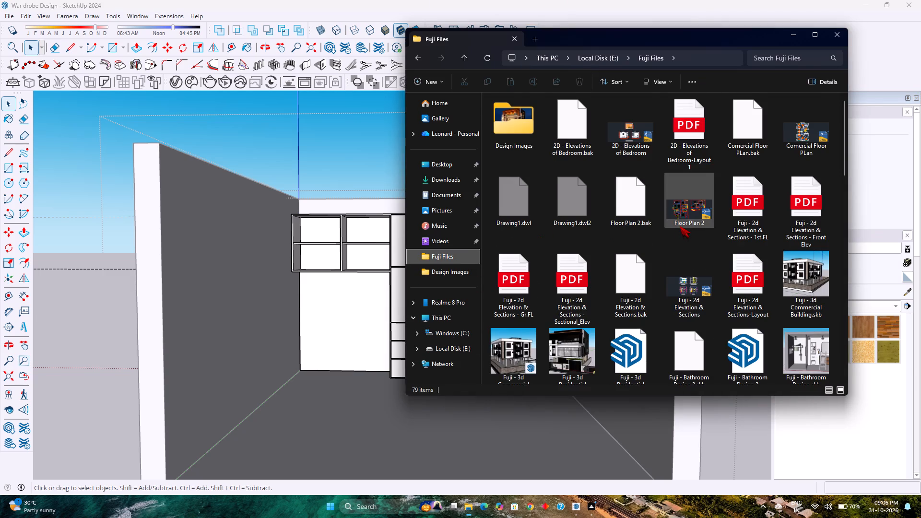
scroll(680, 226, down, 6)
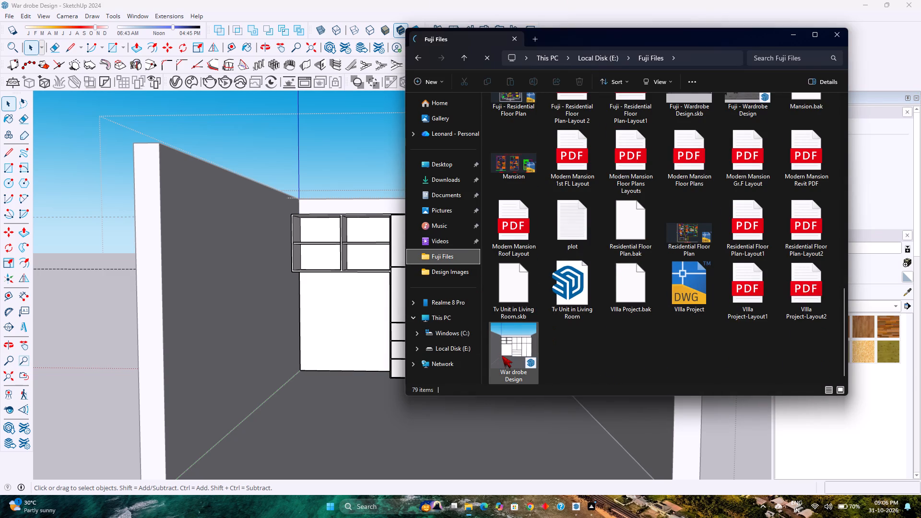
right_click(507, 354)
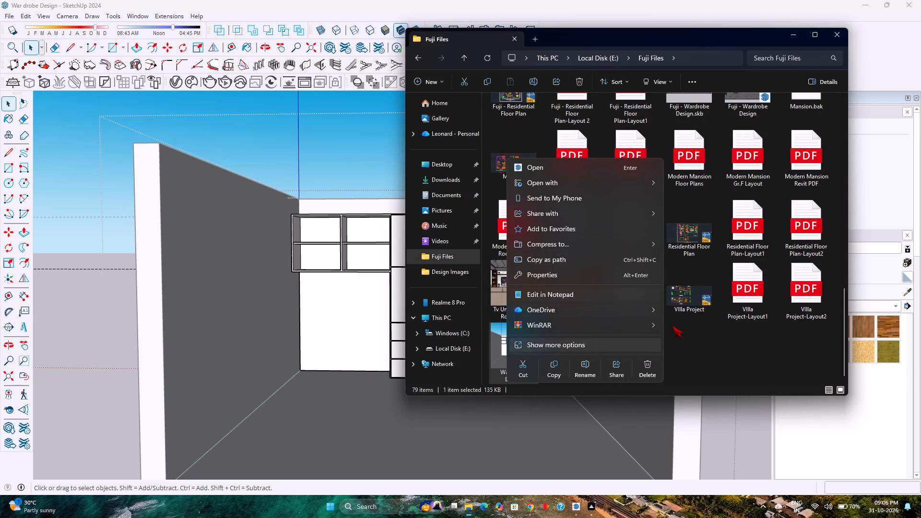
click(714, 345)
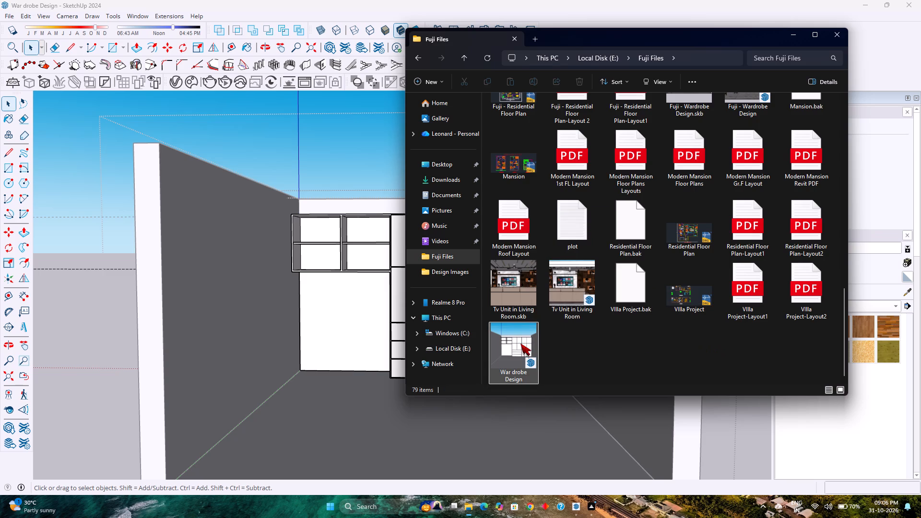
right_click(520, 343)
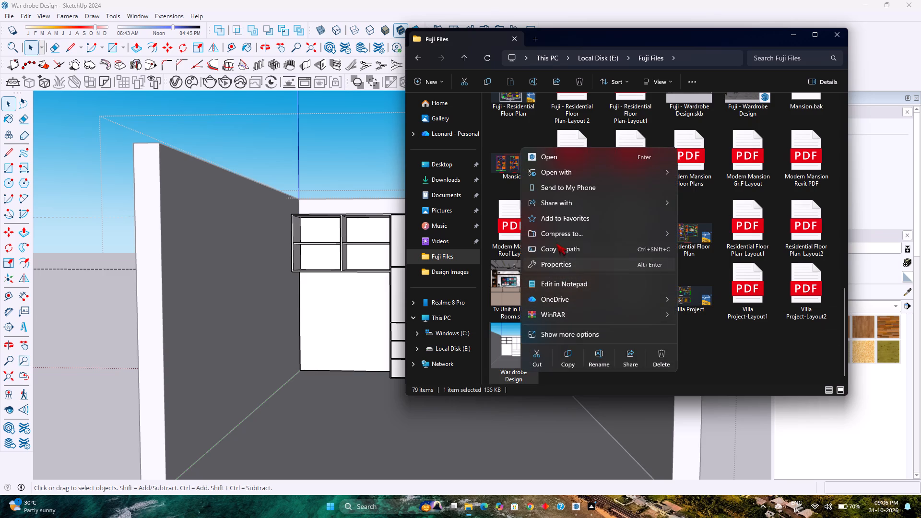
click(734, 346)
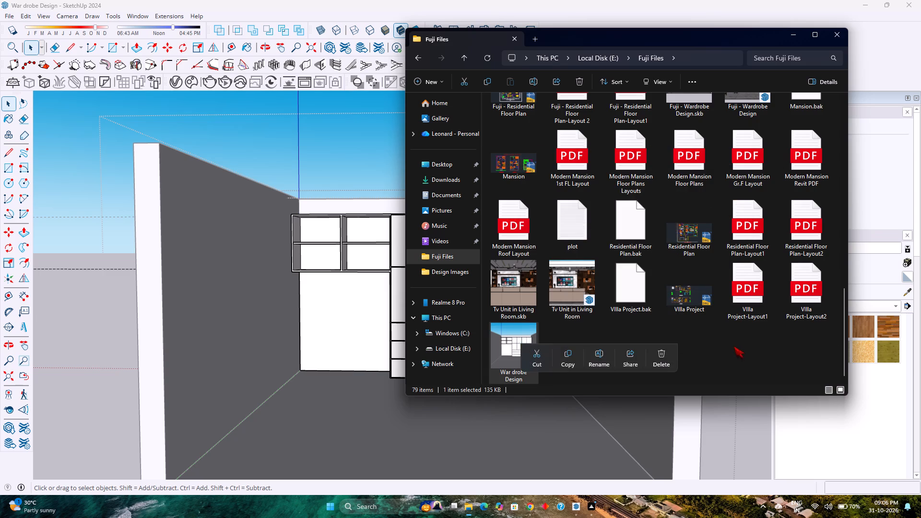
click(836, 40)
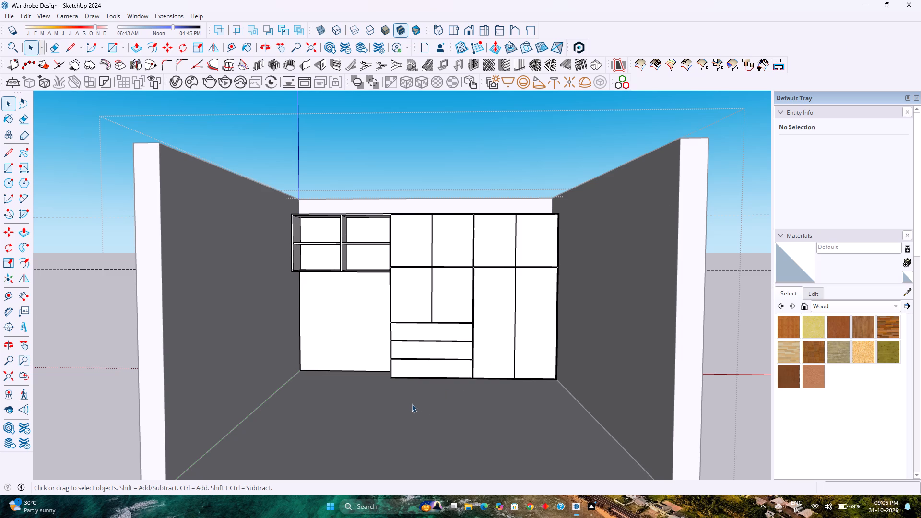
Draw a 2' 7 1/2" by 3' rectangle covering the right-hand compartment of the open shelf unit.
scroll(467, 270, up, 4)
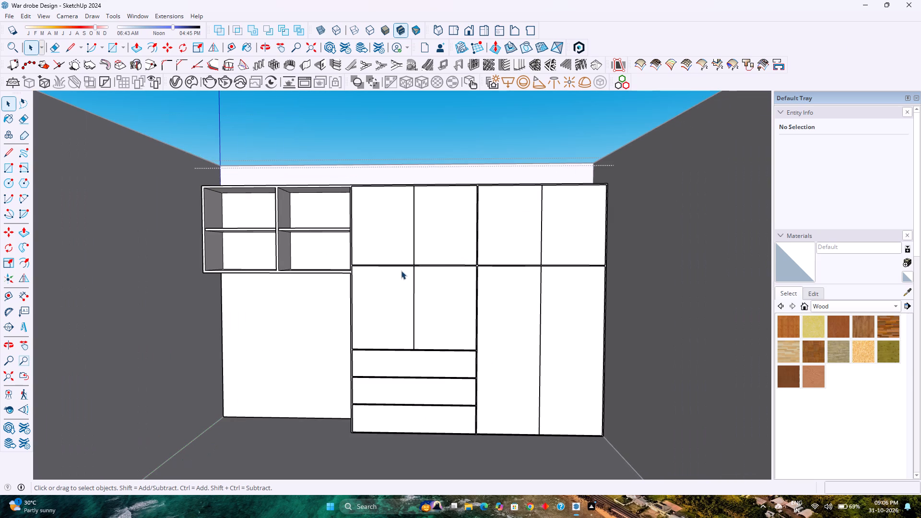
shift+middle_drag(356, 264, 458, 345)
scroll(341, 291, up, 8)
shift+middle_drag(422, 334, 379, 305)
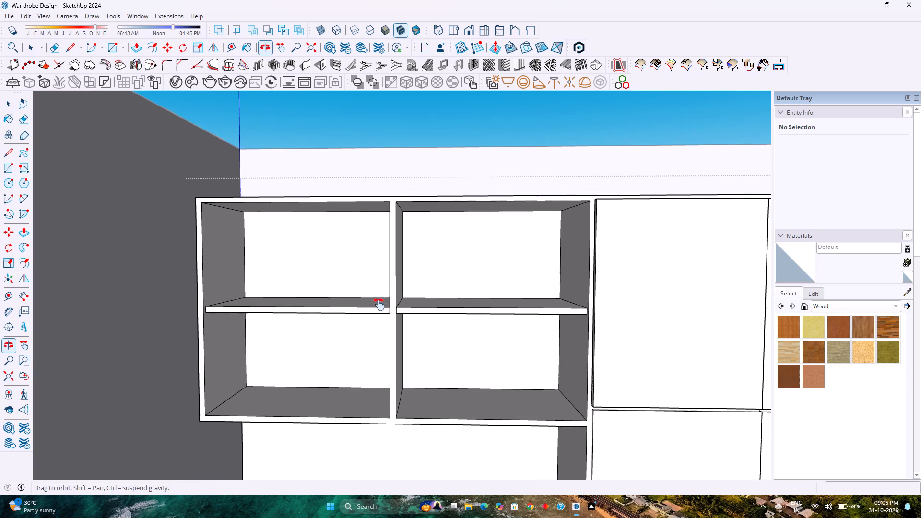
shift+middle_drag(379, 305, 379, 304)
click(633, 265)
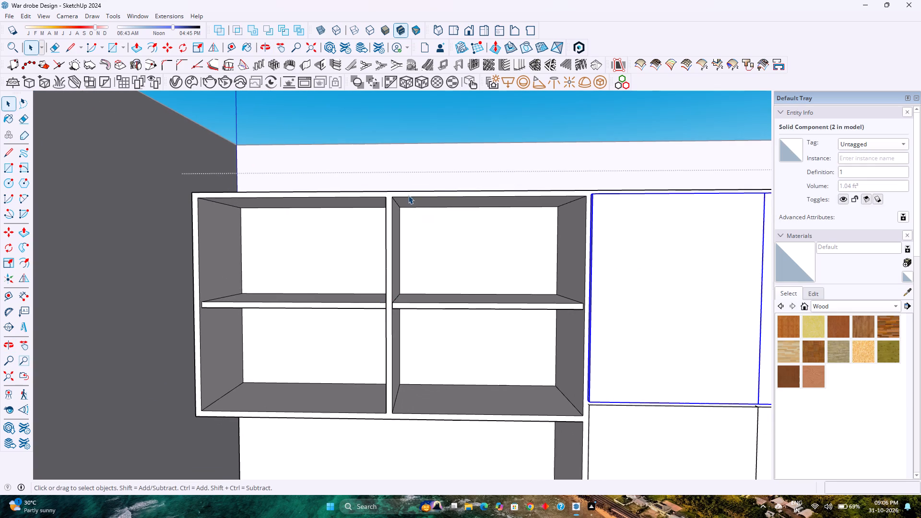
click(408, 195)
click(112, 51)
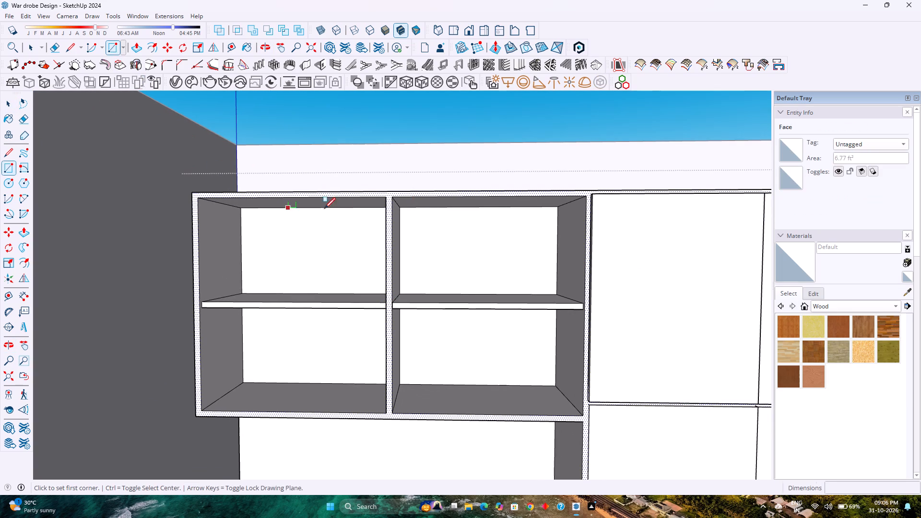
click(392, 198)
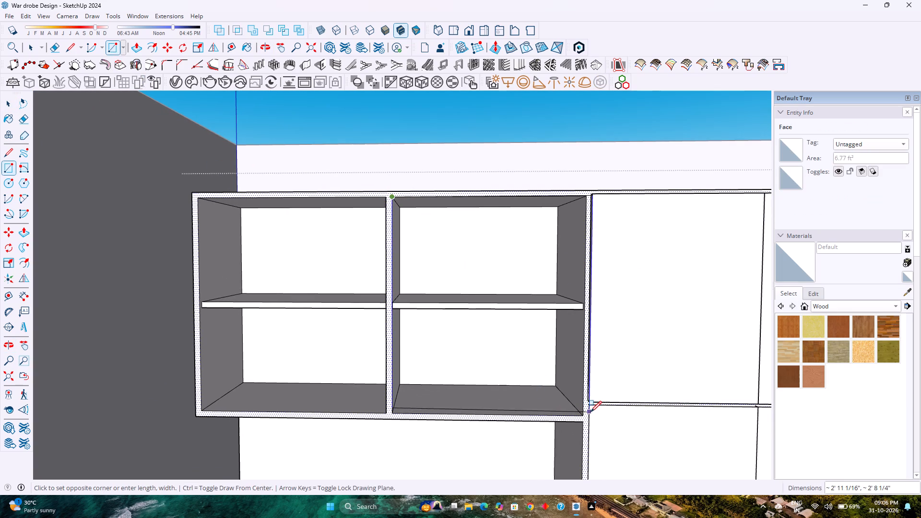
click(585, 413)
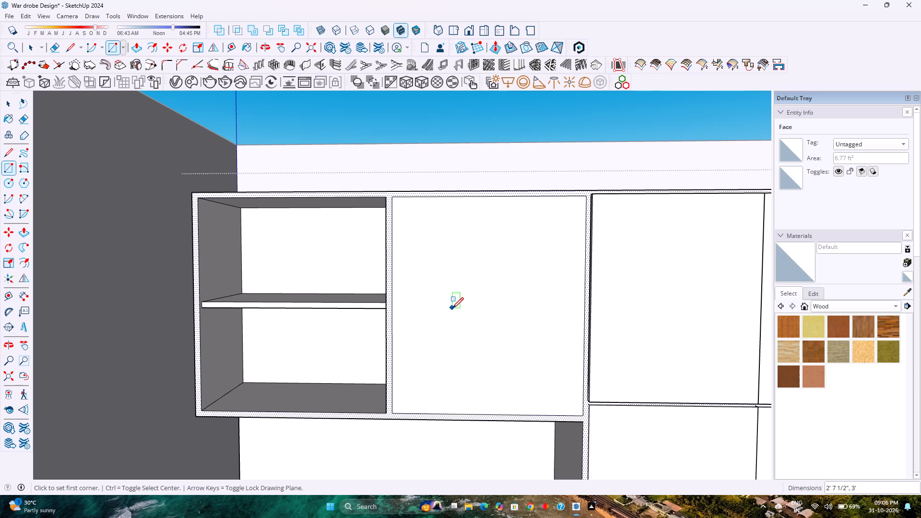
Group the new rectangle's face and edges and convert the group into a component named 3.
key(space)
double_click(455, 308)
right_click(455, 308)
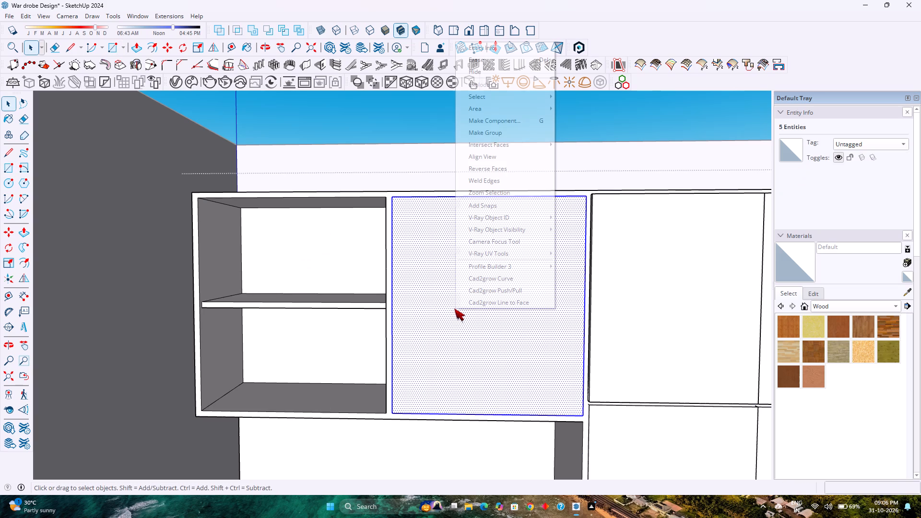
click(478, 129)
right_click(437, 229)
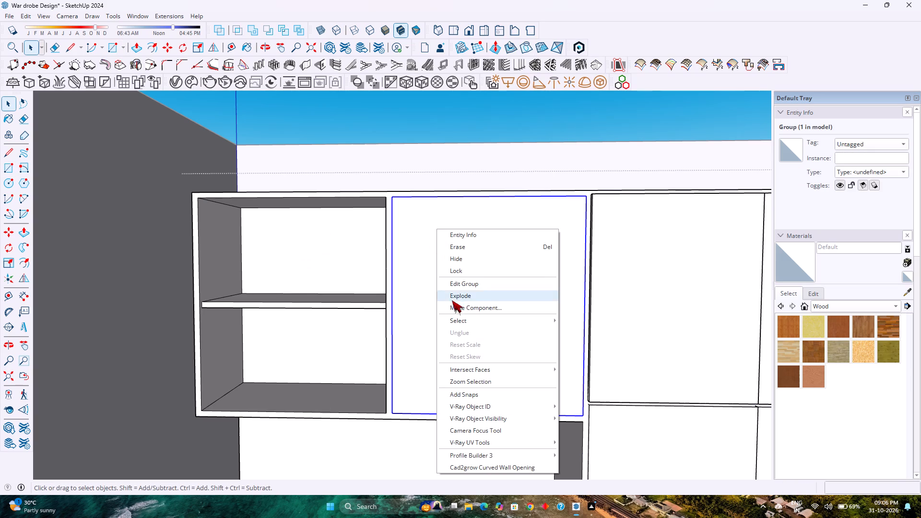
double_click(418, 267)
right_click(418, 267)
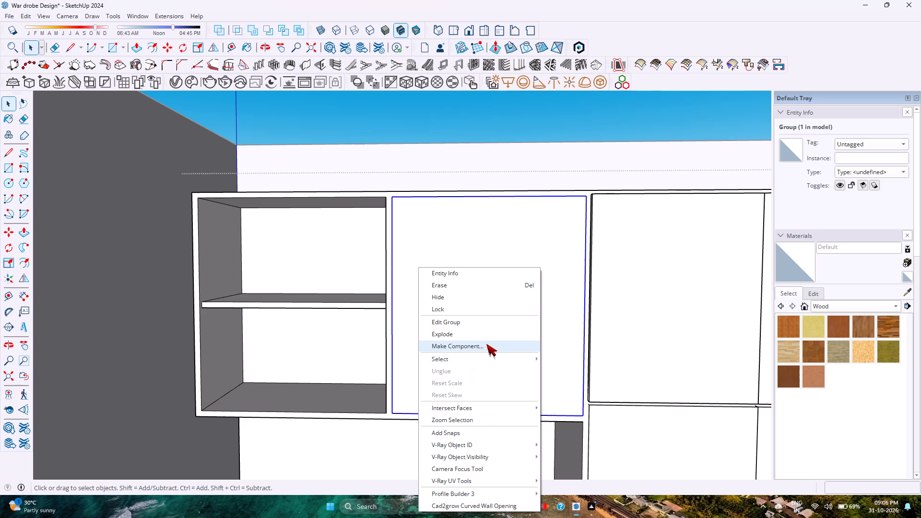
click(486, 344)
key(3)
key(Return)
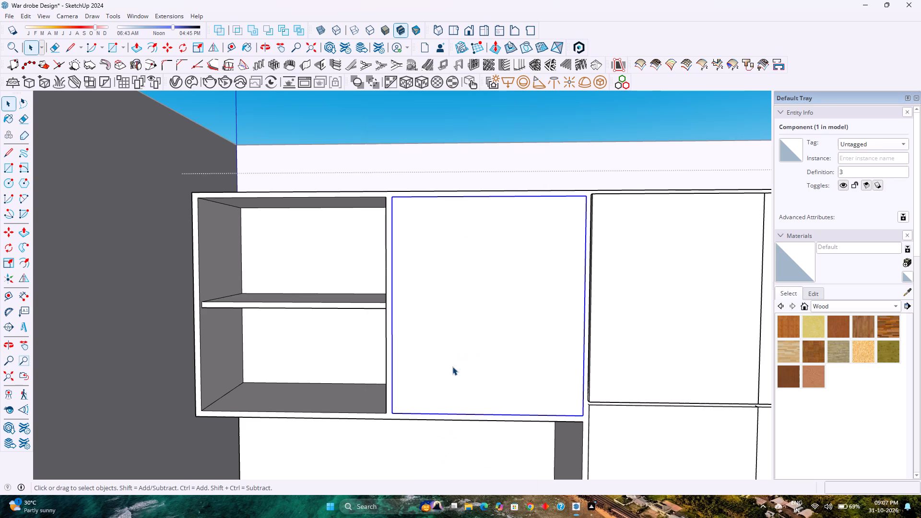
Copy the door component onto the left-hand shelf compartment, aligned to that opening's top-left corner.
key(m)
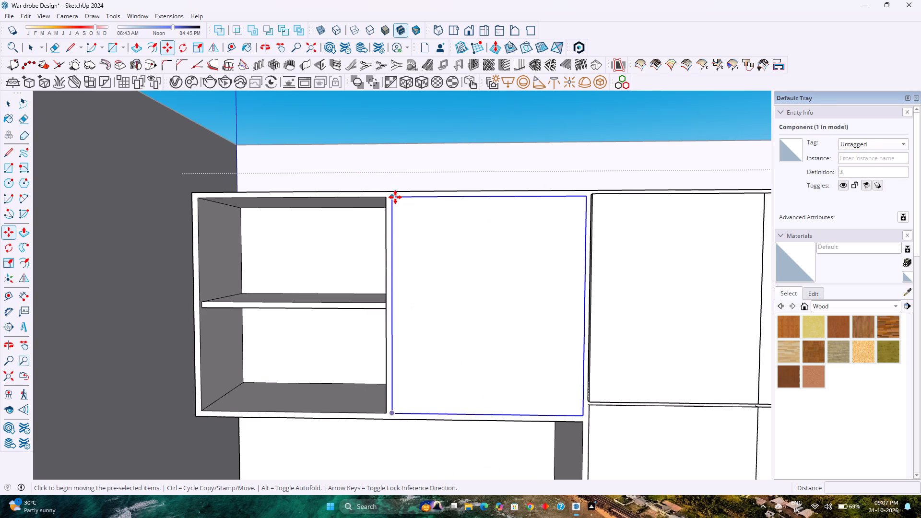
click(393, 196)
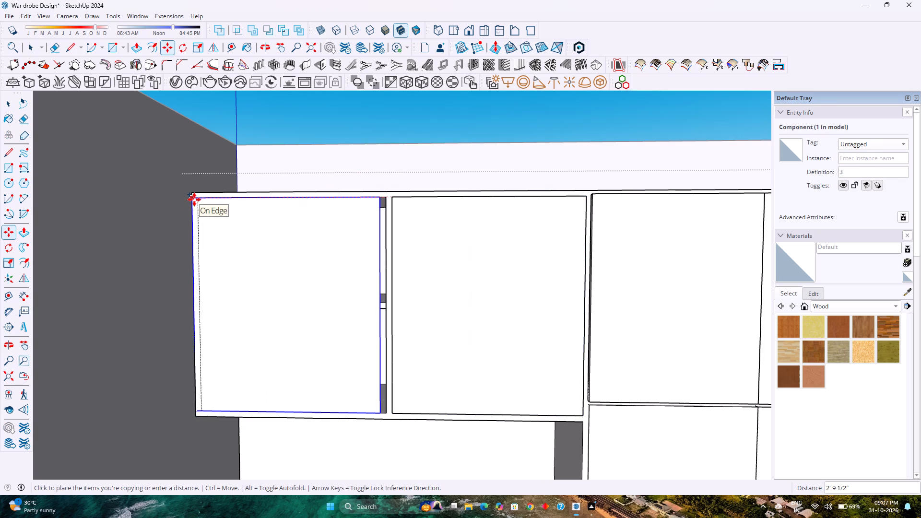
click(199, 198)
key(space)
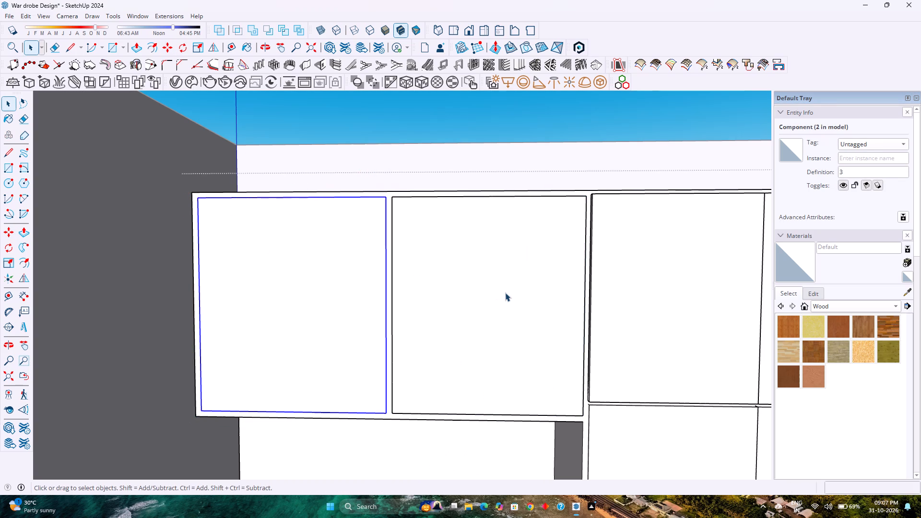
Open the right-hand shelf door component for editing and Push/Pull its front face out 1".
double_click(505, 293)
key(p)
click(505, 293)
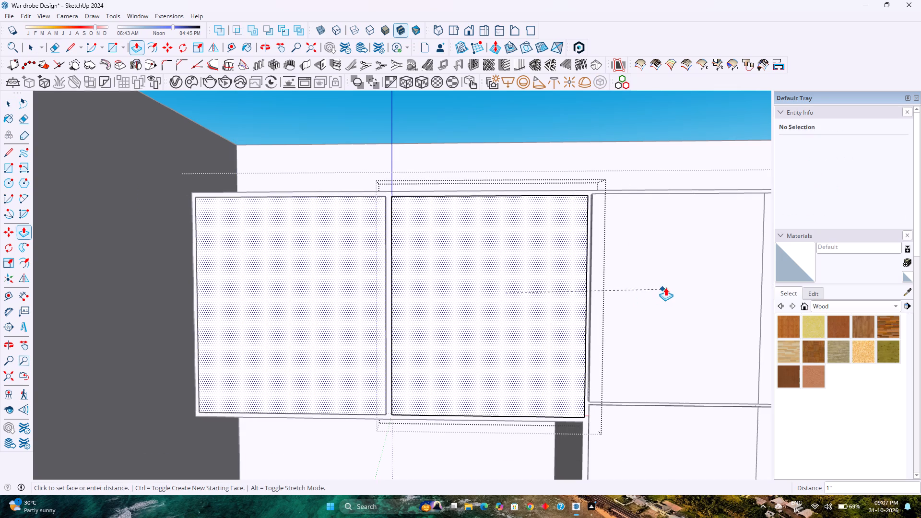
click(665, 287)
key(space)
Push/Pull the top edge face of the open shelf door component out 0.25".
scroll(466, 290, up, 3)
middle_drag(466, 290, 464, 313)
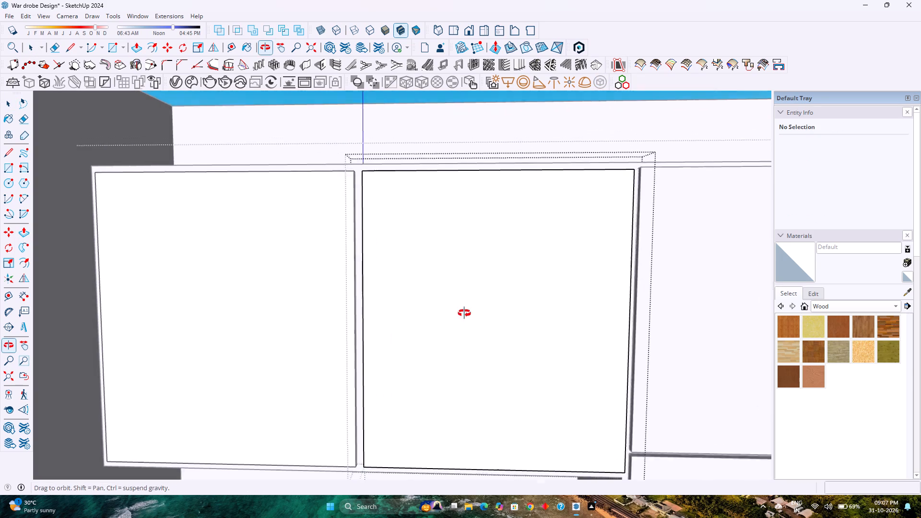
middle_drag(464, 313, 463, 321)
scroll(449, 316, down, 5)
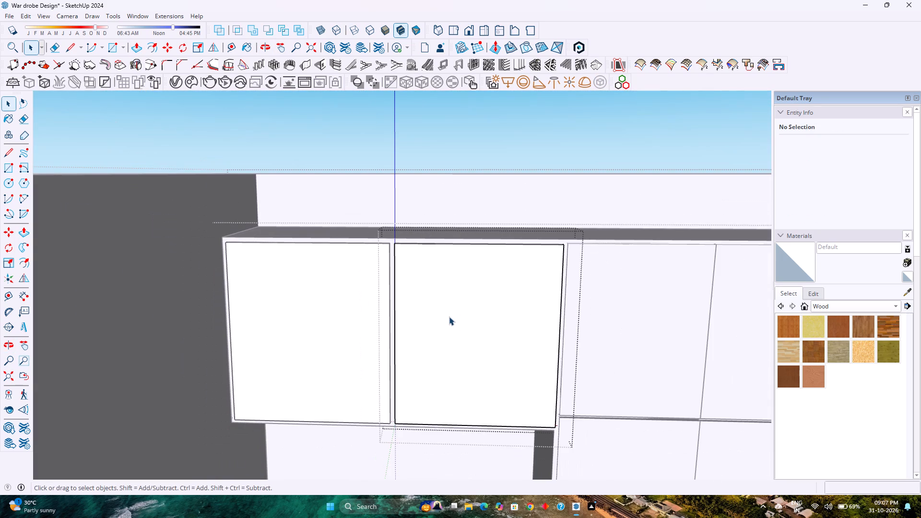
scroll(335, 242, up, 7)
middle_click(422, 272)
middle_drag(422, 272, 473, 290)
middle_click(473, 290)
middle_click(473, 290)
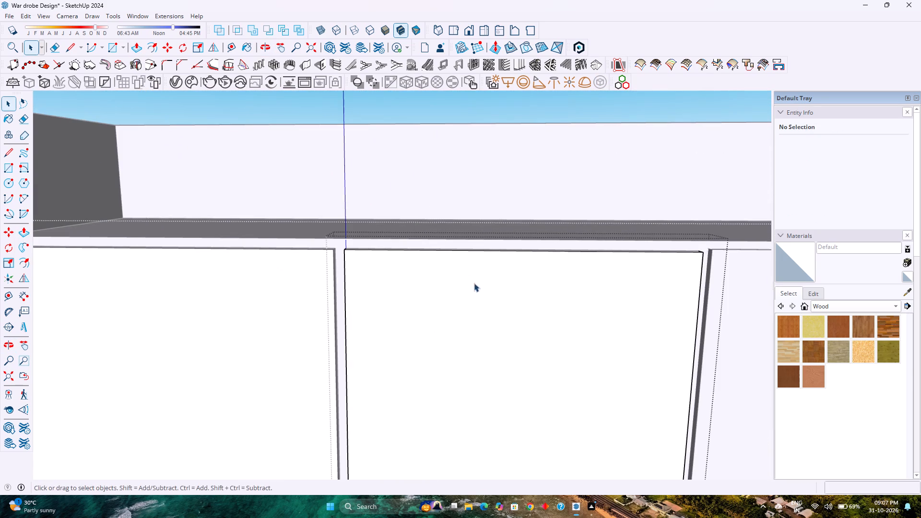
key(p)
scroll(740, 265, up, 3)
scroll(594, 232, up, 2)
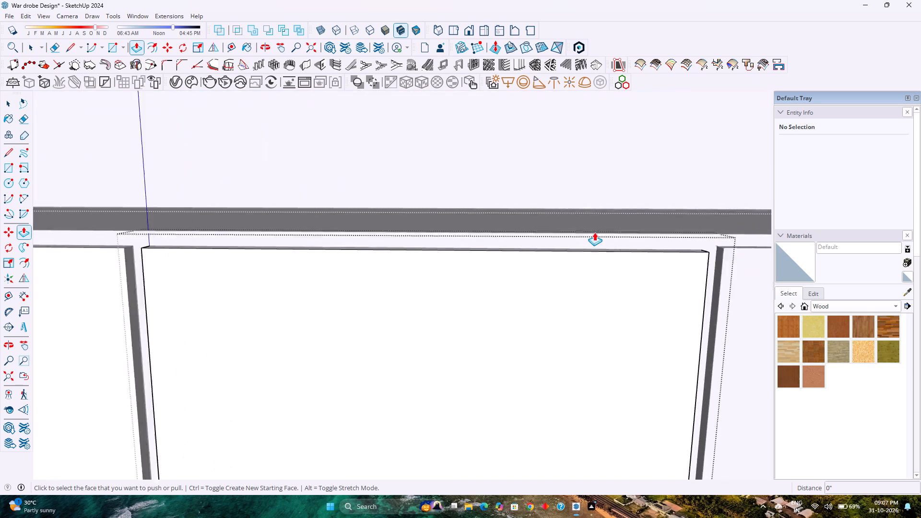
scroll(594, 232, up, 4)
middle_drag(697, 260, 701, 321)
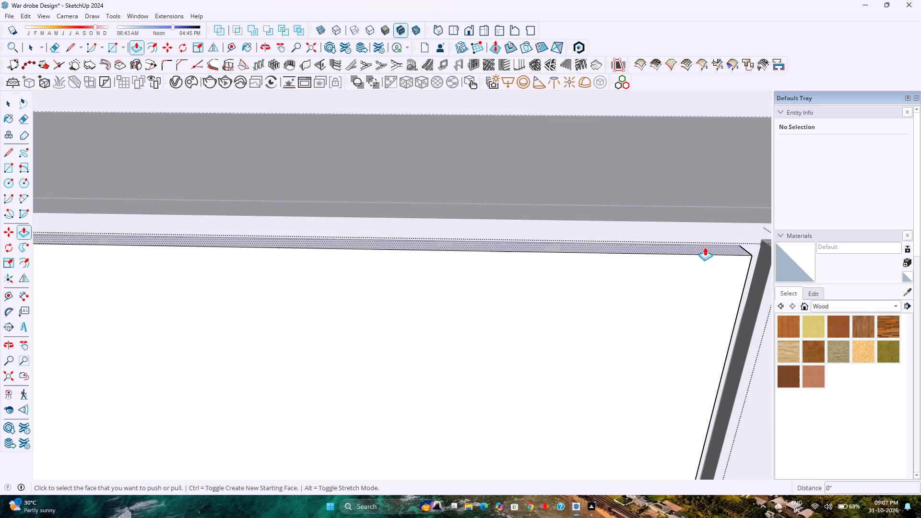
click(705, 247)
text(0.25)
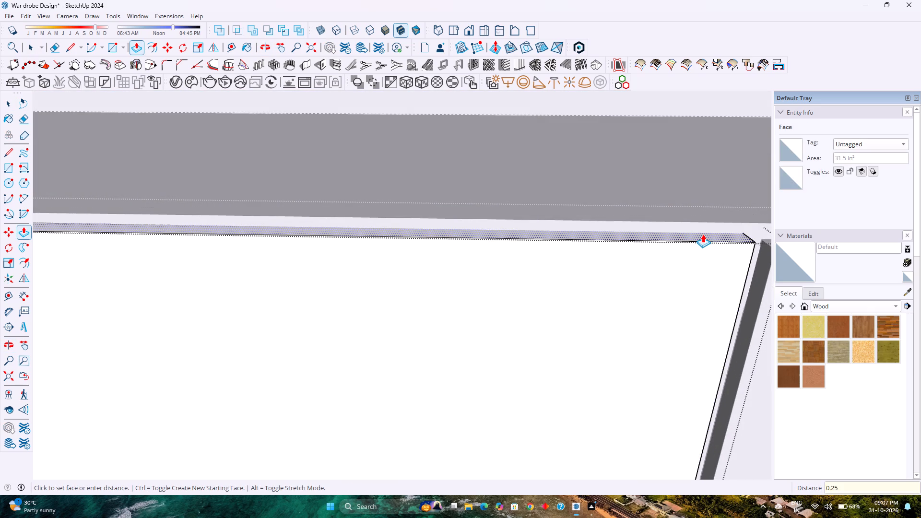
key(Return)
Repeat the 1/4" Push/Pull on the door's right and left edge faces.
scroll(663, 262, down, 3)
middle_drag(708, 288, 562, 280)
scroll(581, 305, up, 1)
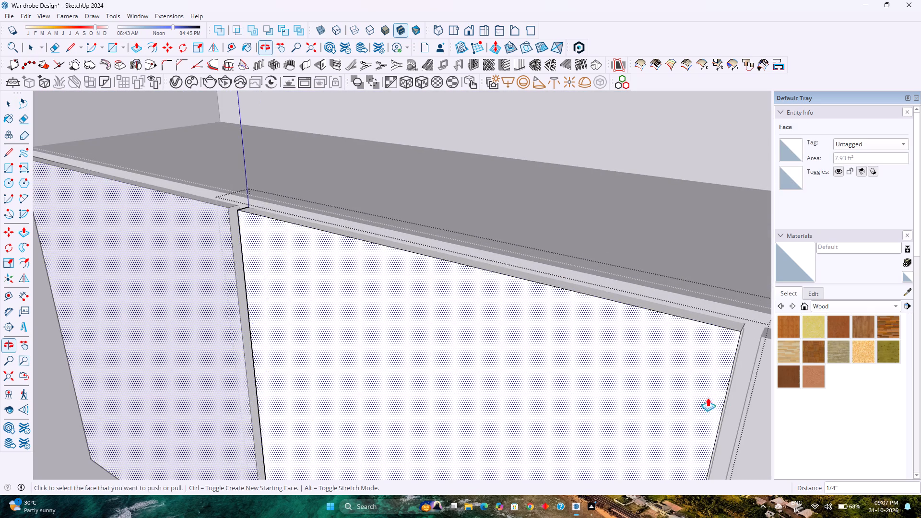
scroll(749, 368, up, 7)
double_click(734, 321)
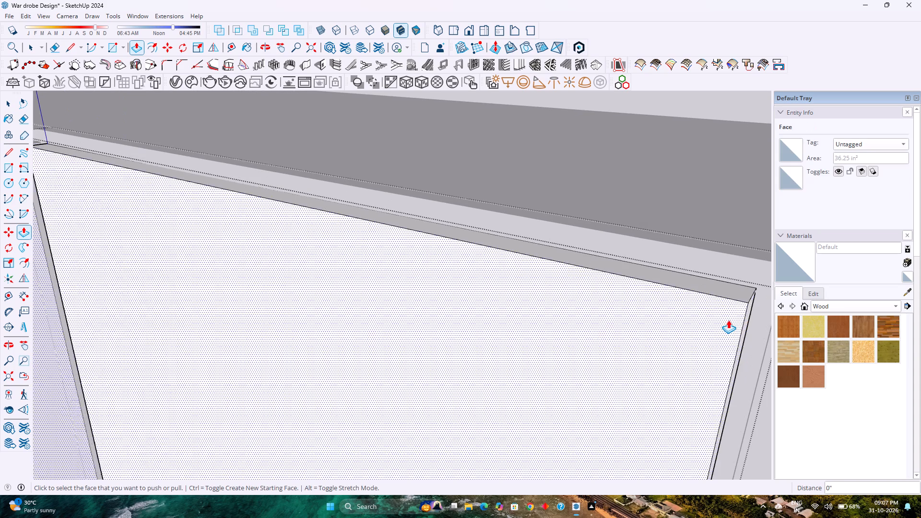
scroll(728, 320, down, 10)
middle_drag(366, 321, 643, 323)
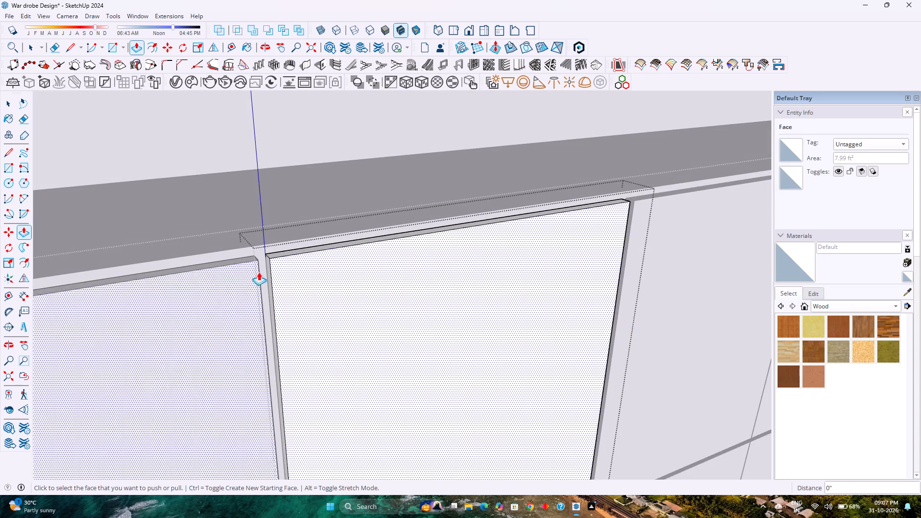
scroll(254, 272, up, 9)
double_click(287, 256)
scroll(287, 256, down, 7)
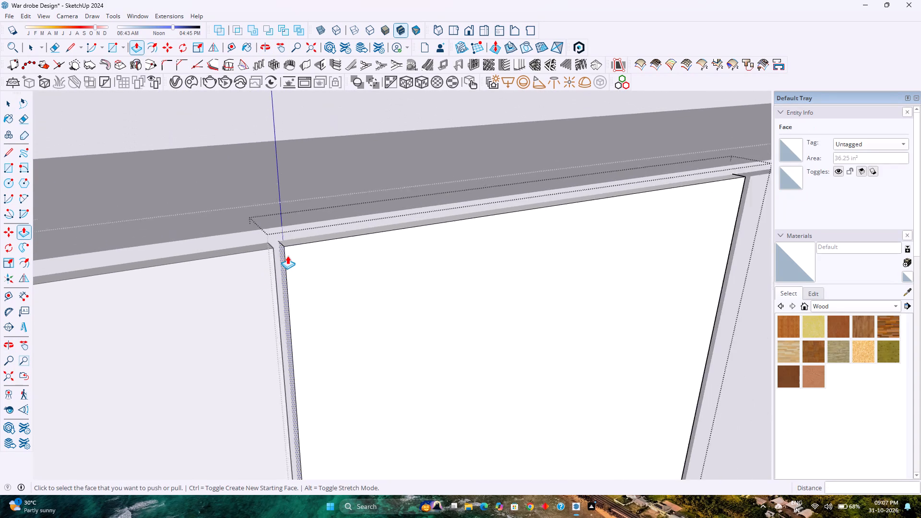
Repeat the 1/4" Push/Pull on the door's bottom edge face.
scroll(287, 256, down, 14)
middle_drag(372, 348, 356, 276)
scroll(359, 269, up, 6)
middle_drag(364, 270, 405, 217)
scroll(413, 277, up, 9)
middle_drag(417, 275, 430, 249)
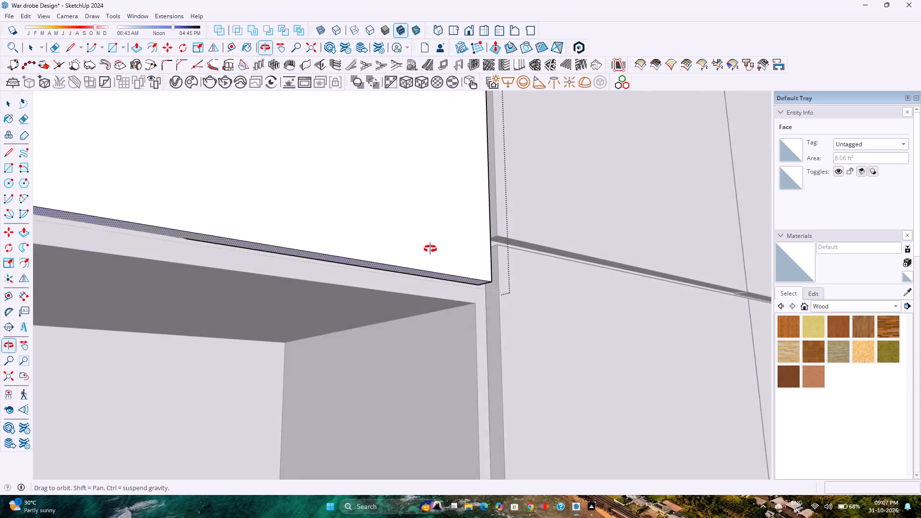
middle_drag(430, 249, 433, 244)
double_click(440, 274)
scroll(440, 271, down, 5)
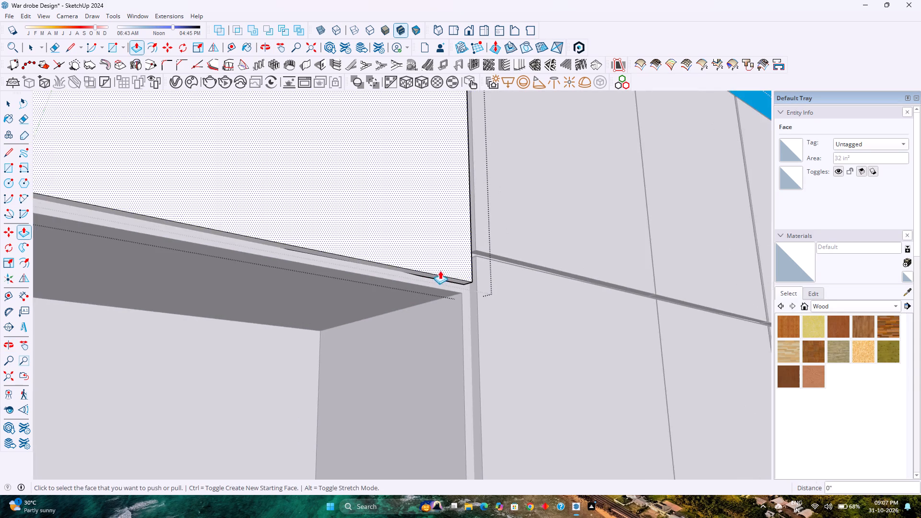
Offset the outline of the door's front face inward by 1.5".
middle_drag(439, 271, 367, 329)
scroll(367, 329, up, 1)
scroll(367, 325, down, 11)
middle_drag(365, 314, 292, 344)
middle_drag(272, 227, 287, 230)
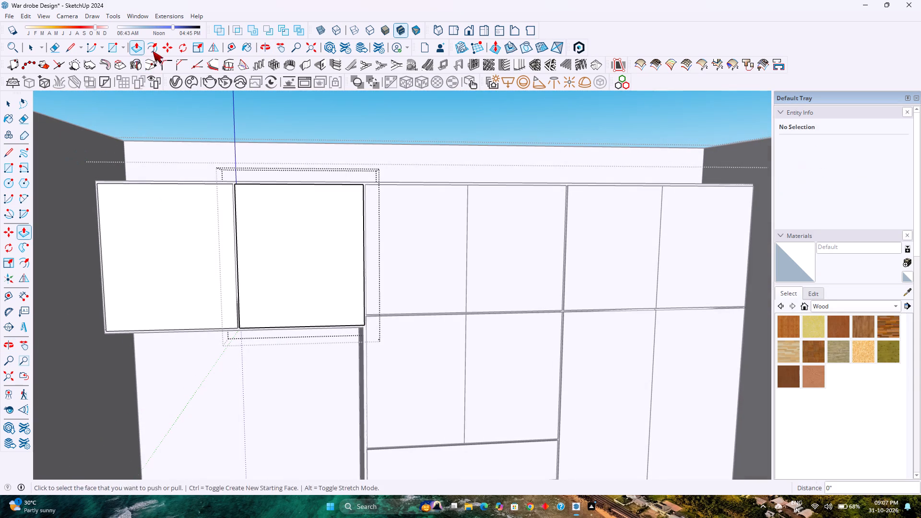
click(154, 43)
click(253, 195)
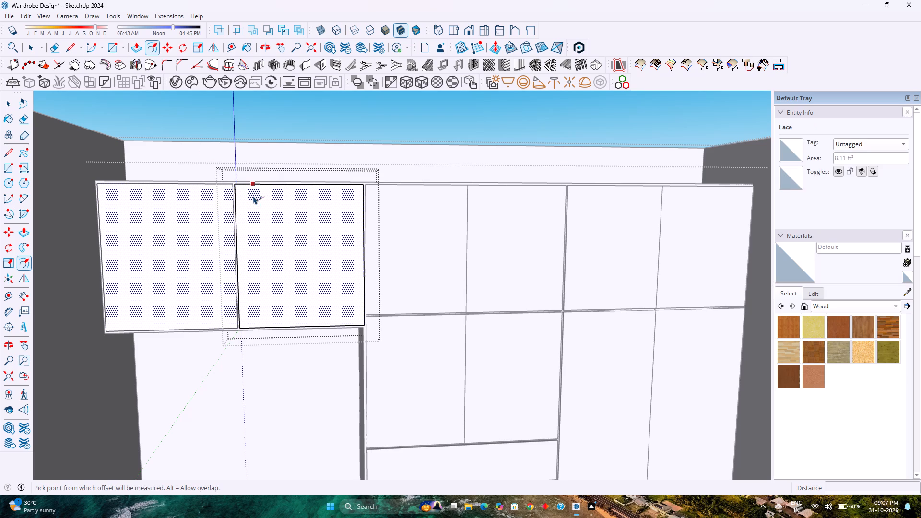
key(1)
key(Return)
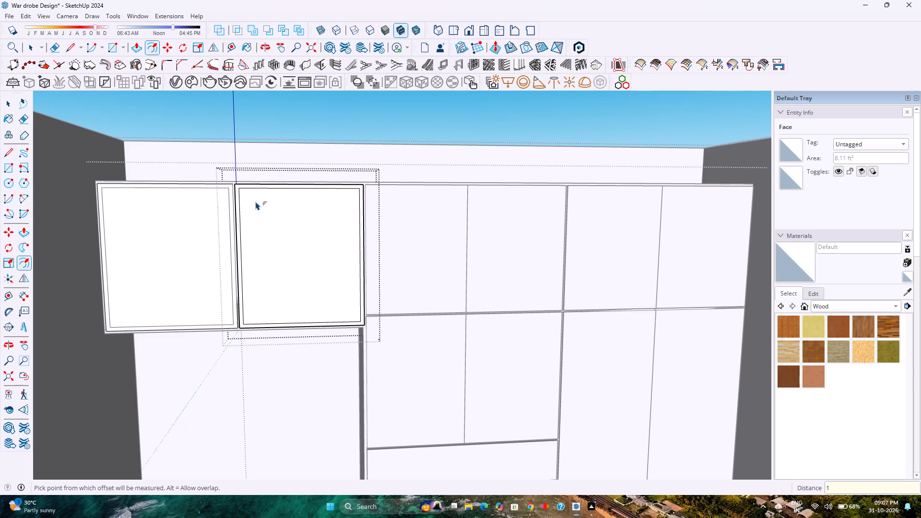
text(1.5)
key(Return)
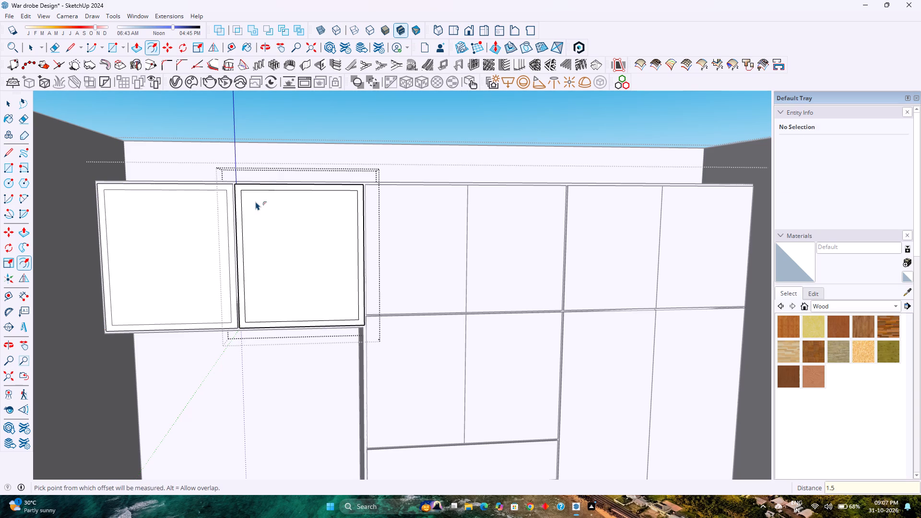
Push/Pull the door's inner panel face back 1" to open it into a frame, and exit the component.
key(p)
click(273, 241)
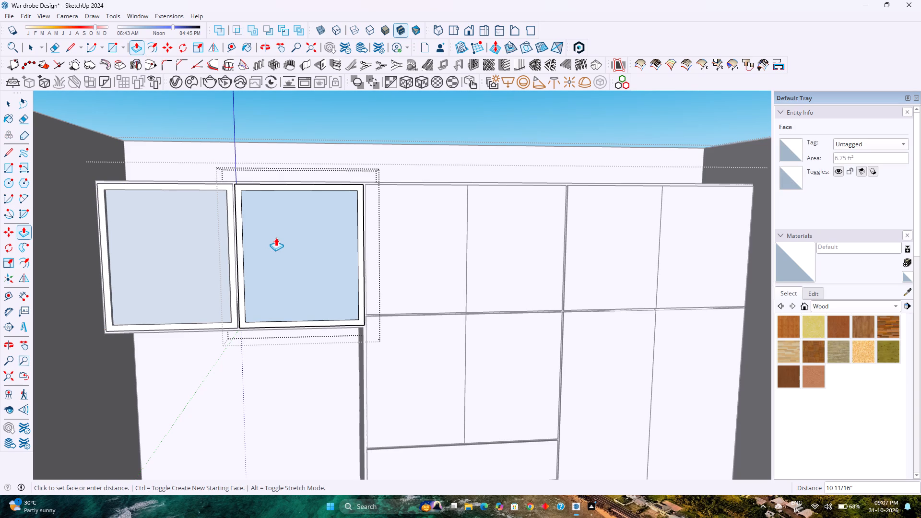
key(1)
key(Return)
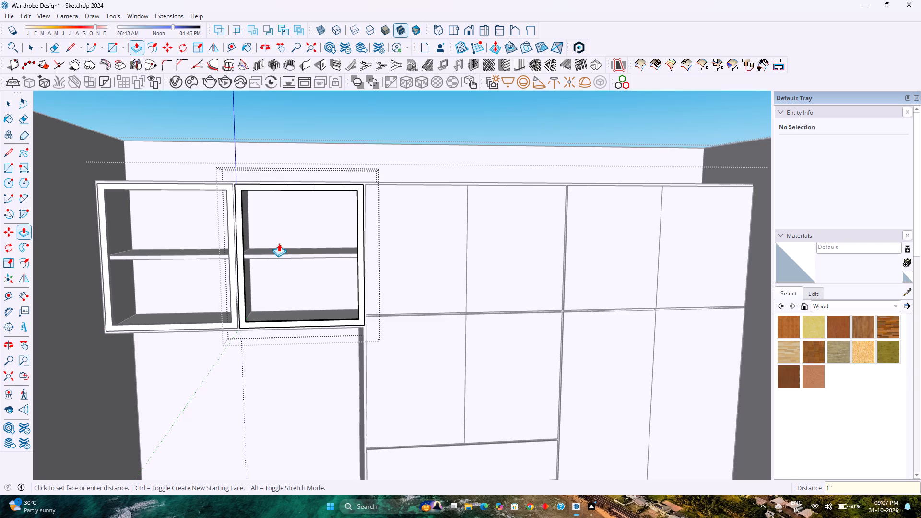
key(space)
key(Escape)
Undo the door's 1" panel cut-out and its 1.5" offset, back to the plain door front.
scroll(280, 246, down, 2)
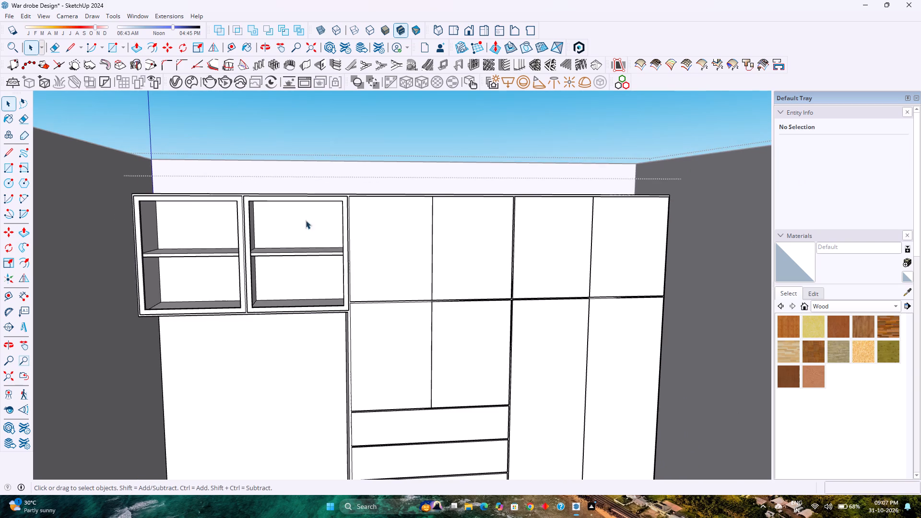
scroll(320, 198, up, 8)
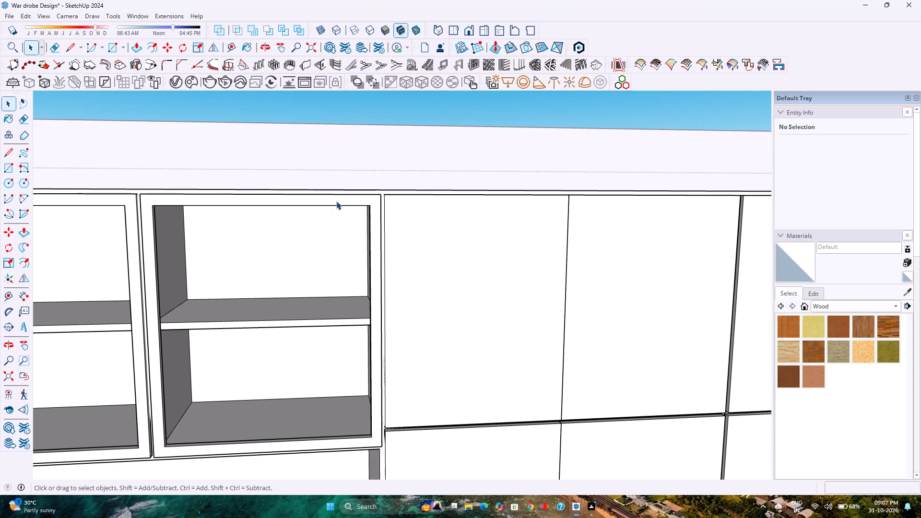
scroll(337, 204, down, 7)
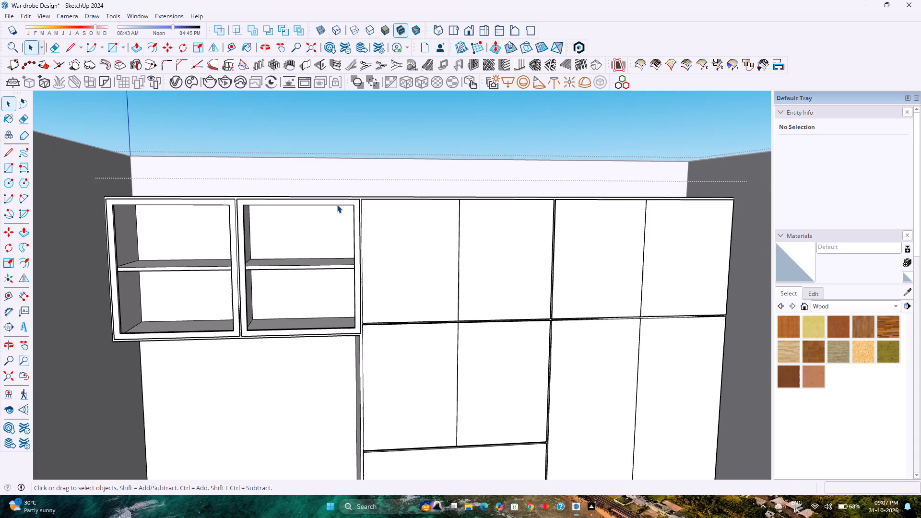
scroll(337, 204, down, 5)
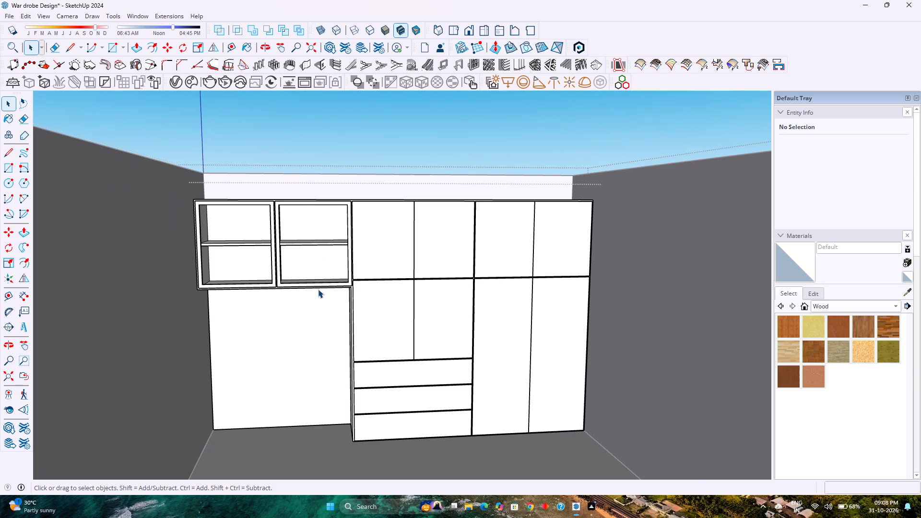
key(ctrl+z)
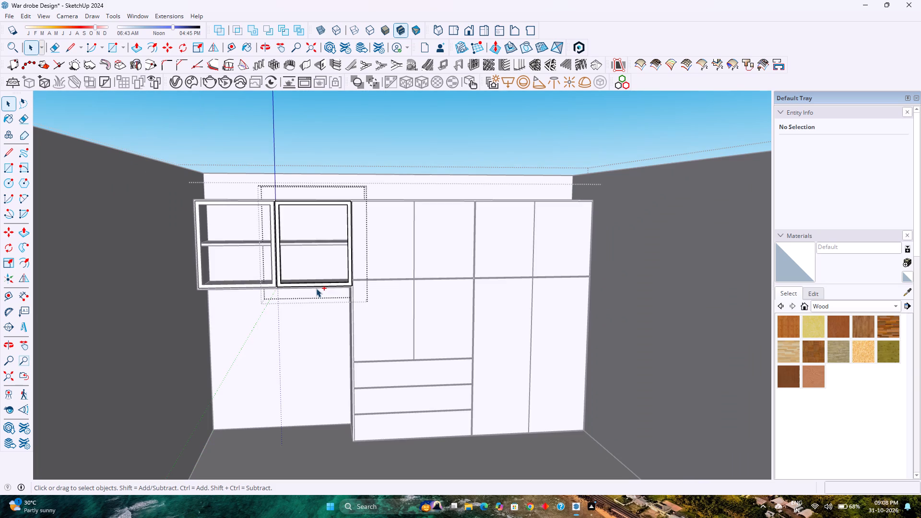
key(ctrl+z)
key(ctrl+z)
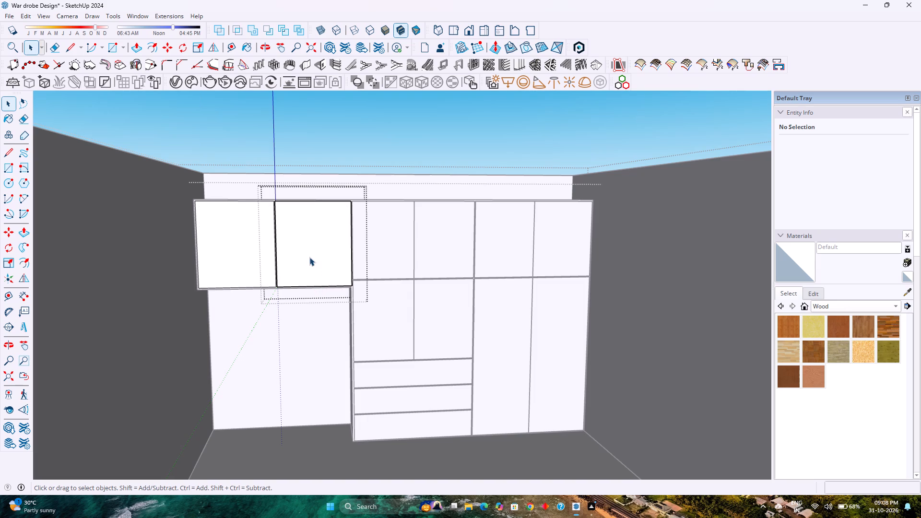
Draw a vertical line on the door's front face from the top edge's midpoint to the bottom edge's midpoint.
scroll(309, 257, up, 3)
middle_drag(308, 258, 326, 353)
scroll(331, 324, up, 1)
middle_drag(331, 323, 288, 313)
click(74, 46)
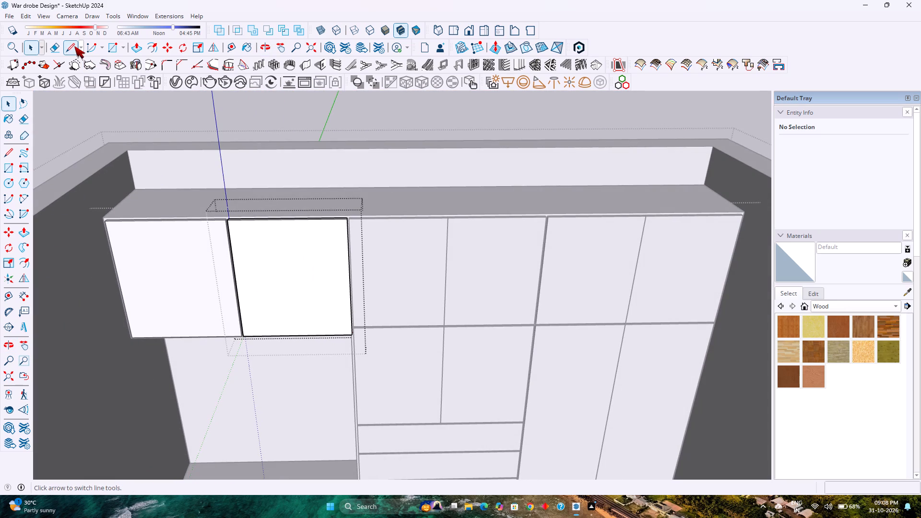
click(284, 223)
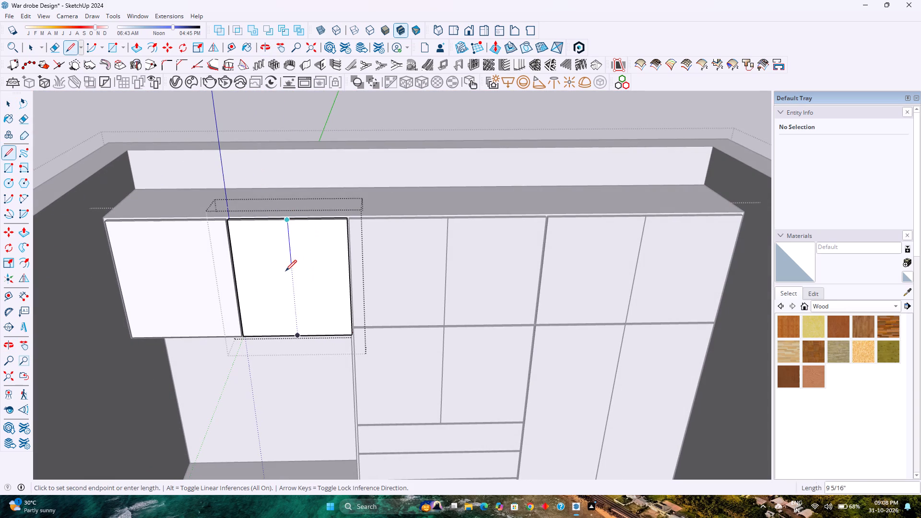
click(298, 331)
key(space)
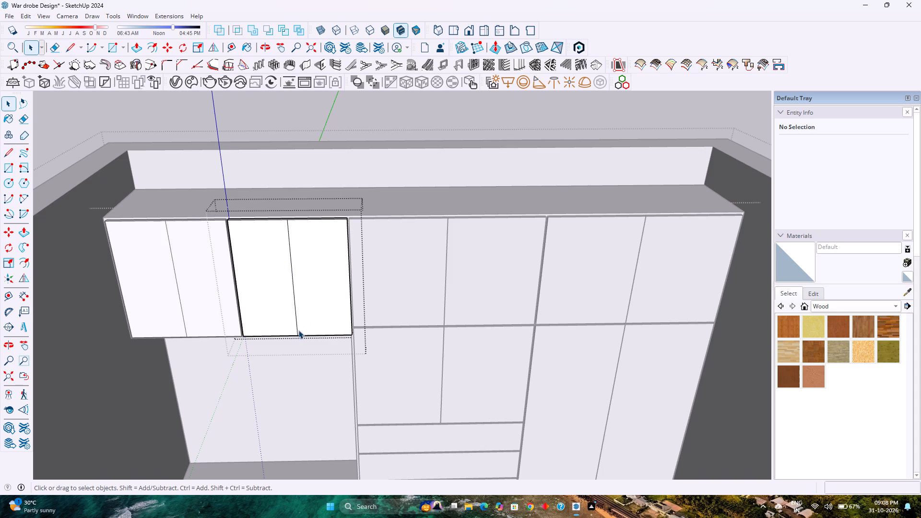
Move the door's vertical centre line 0.01" to the left along the red axis.
click(295, 311)
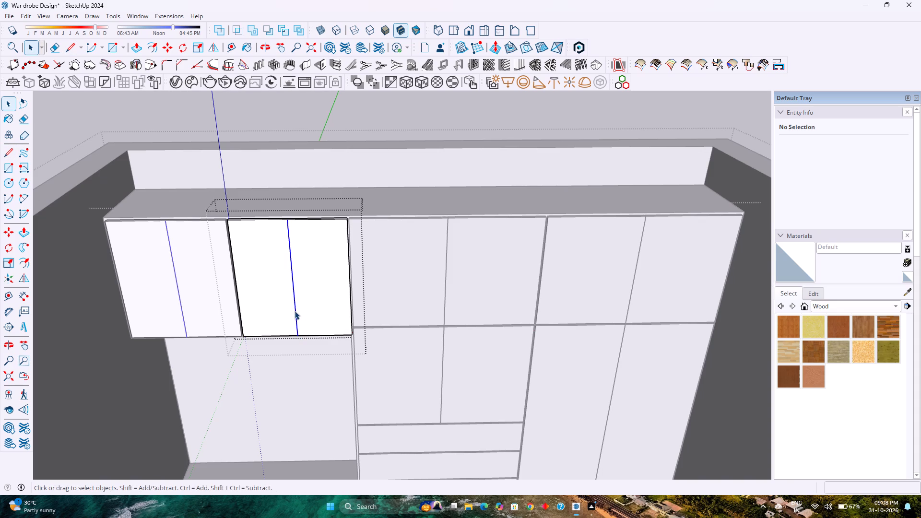
key(m)
scroll(297, 327, up, 5)
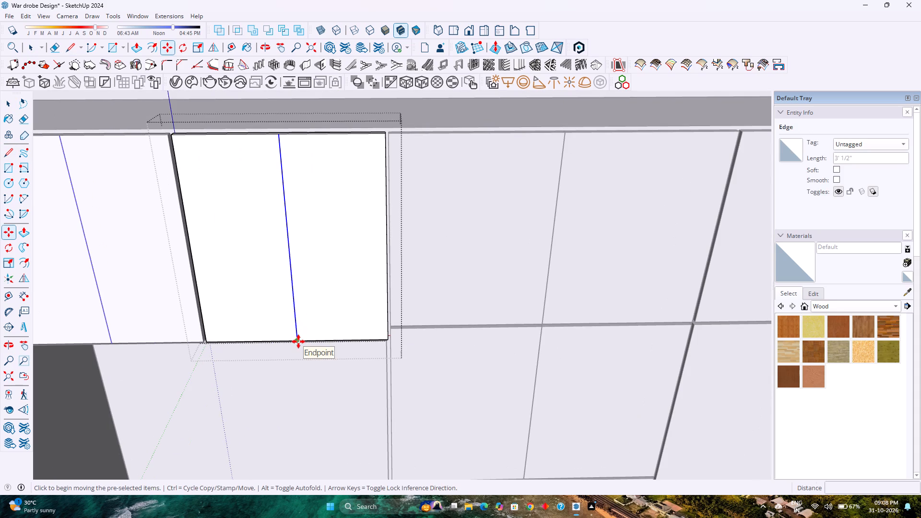
click(298, 341)
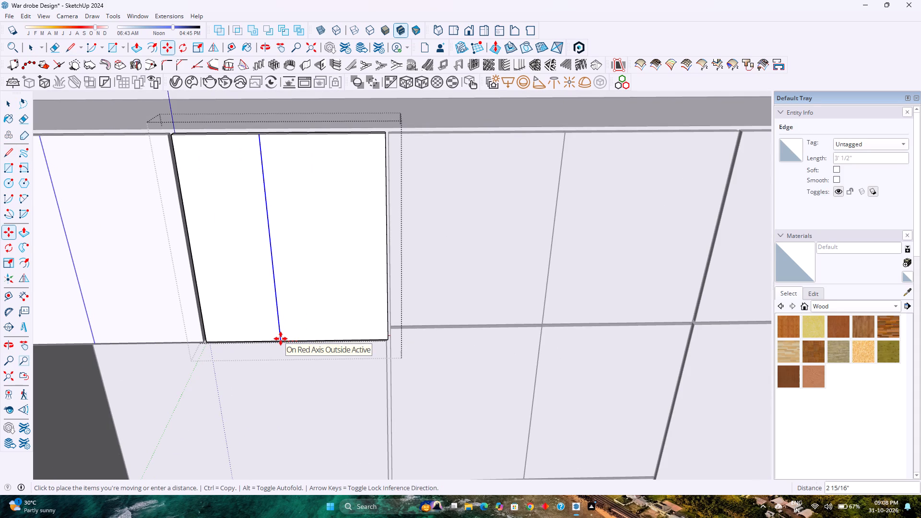
key(Right)
text(0.01)
key(Return)
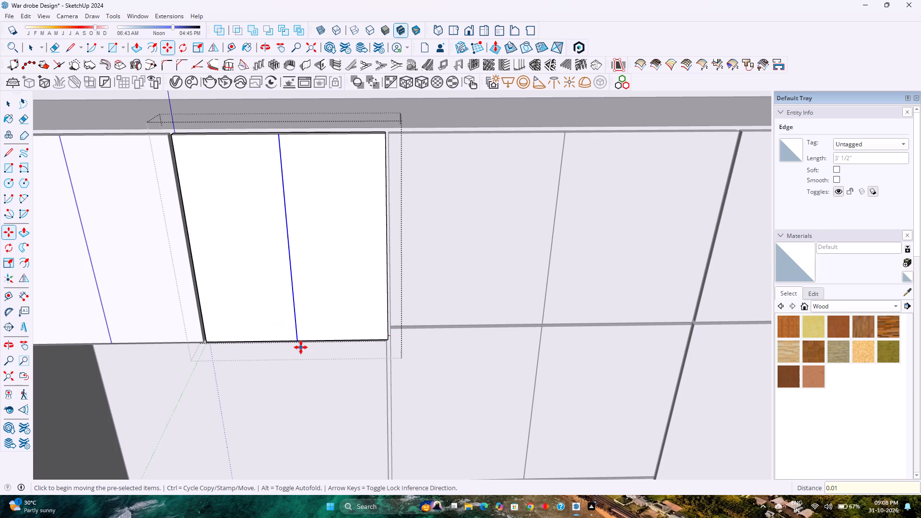
Copy the shifted centre line 0.02" to the right along the red axis to outline a narrow gap strip.
click(297, 341)
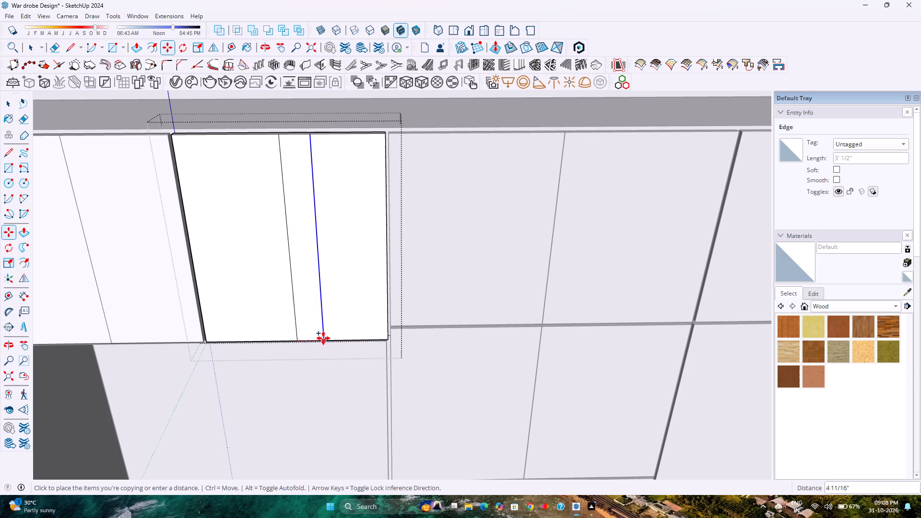
key(Right)
text(0.02)
key(Return)
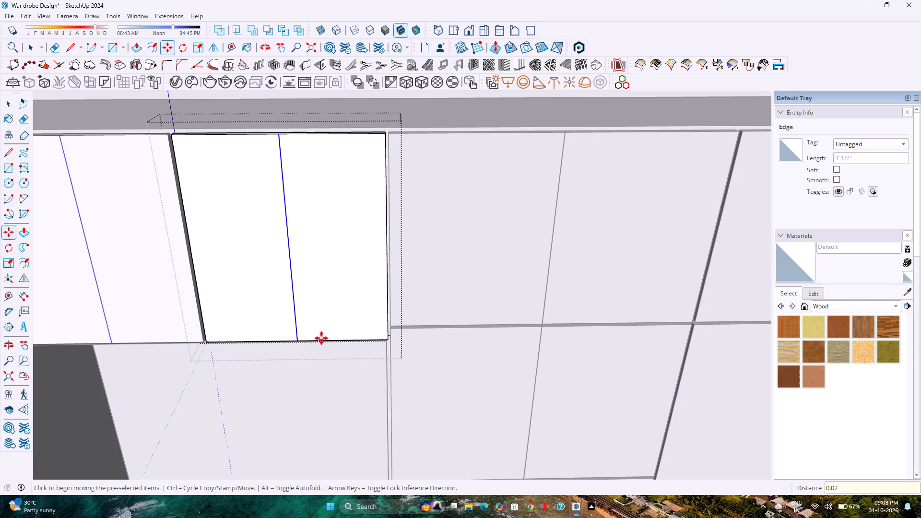
Push the narrow centre strip 1" back through the upper door to separate its two leaves, and erase the leftover edge atop the gap.
key(p)
scroll(281, 124, up, 13)
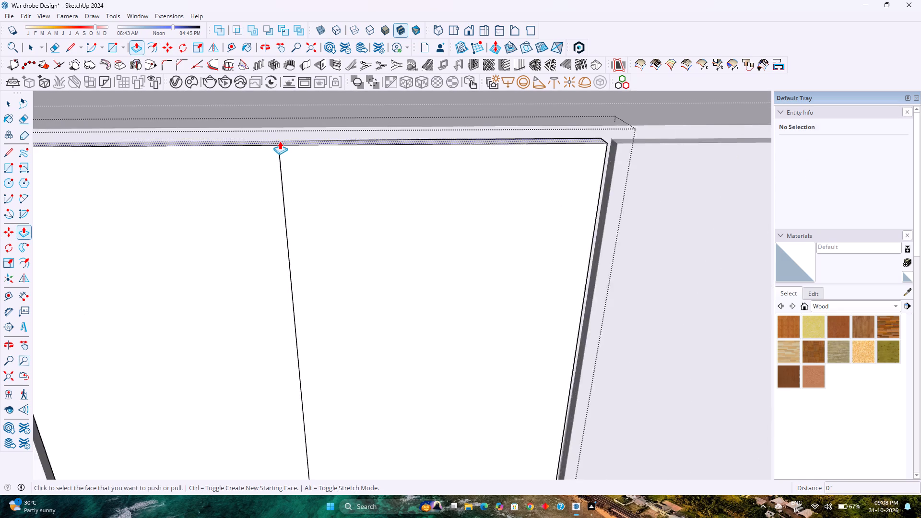
scroll(280, 141, up, 20)
scroll(280, 141, up, 6)
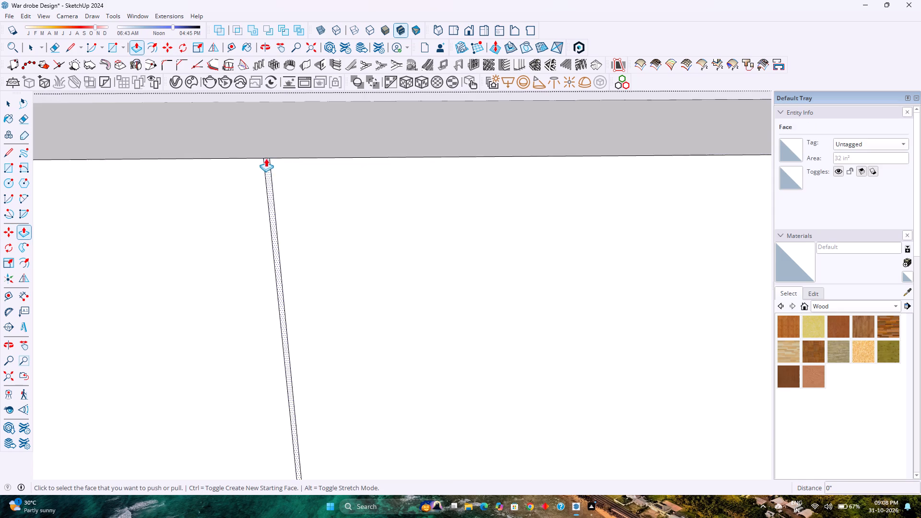
click(267, 163)
click(286, 101)
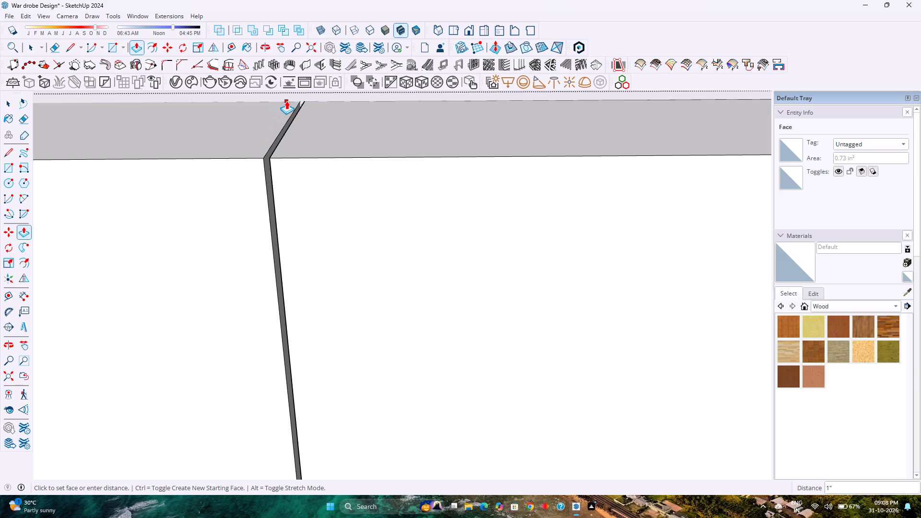
scroll(286, 104, up, 1)
middle_drag(286, 106, 319, 109)
scroll(284, 165, up, 1)
middle_drag(284, 165, 290, 138)
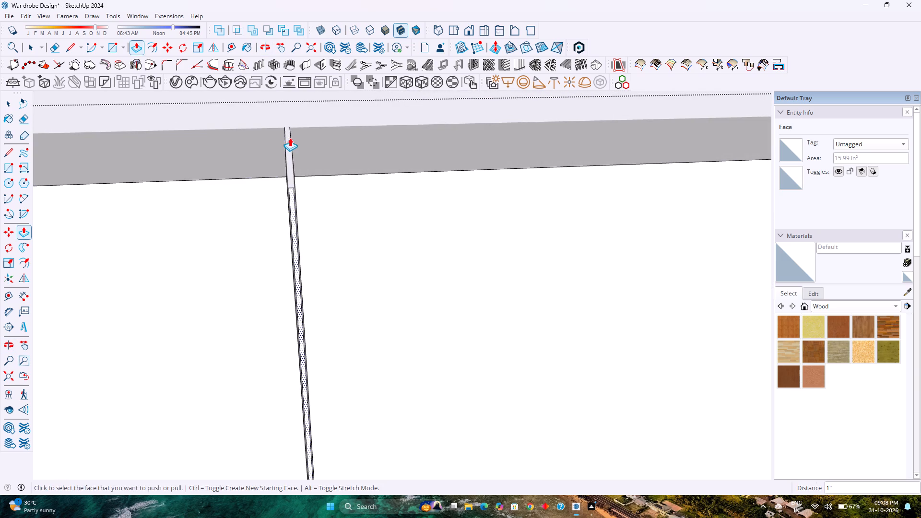
key(e)
click(286, 126)
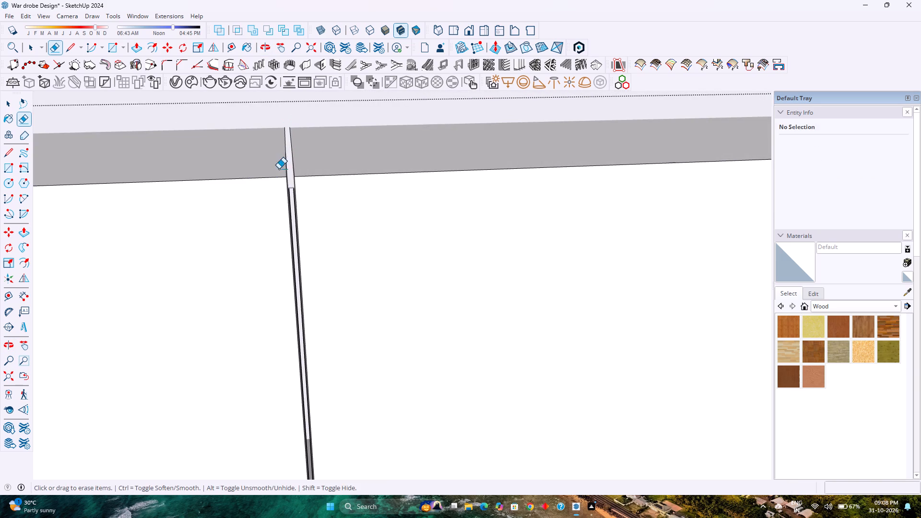
key(space)
Offset the front outlines of both upper door leaves inward, trying 1.5" first and settling on 1".
scroll(279, 169, down, 20)
scroll(279, 169, down, 7)
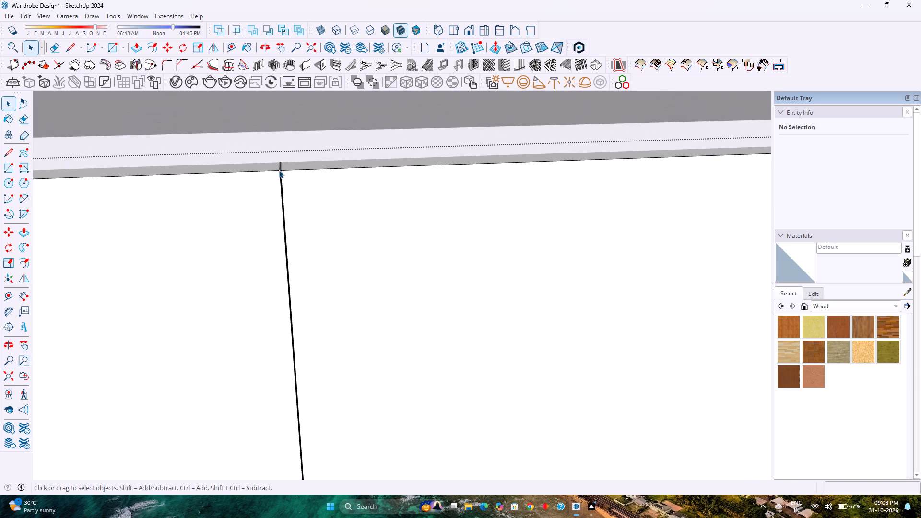
scroll(279, 170, down, 8)
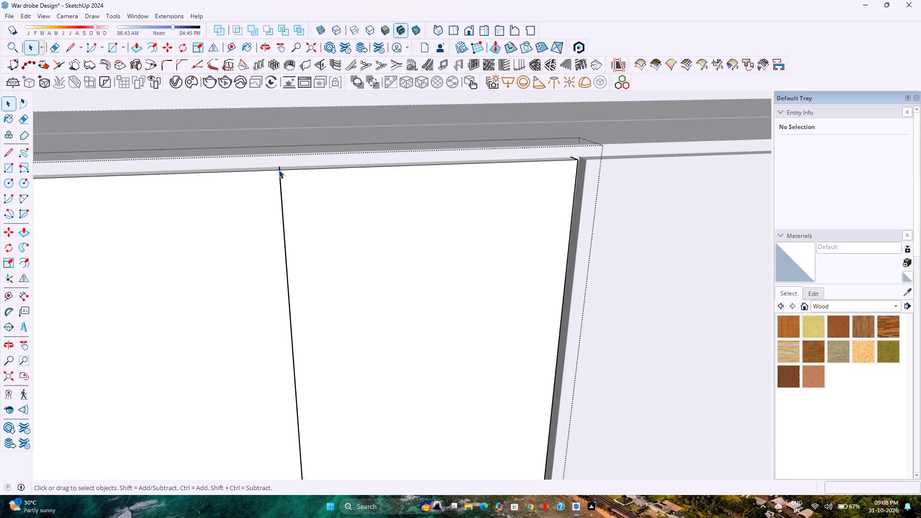
scroll(279, 170, down, 13)
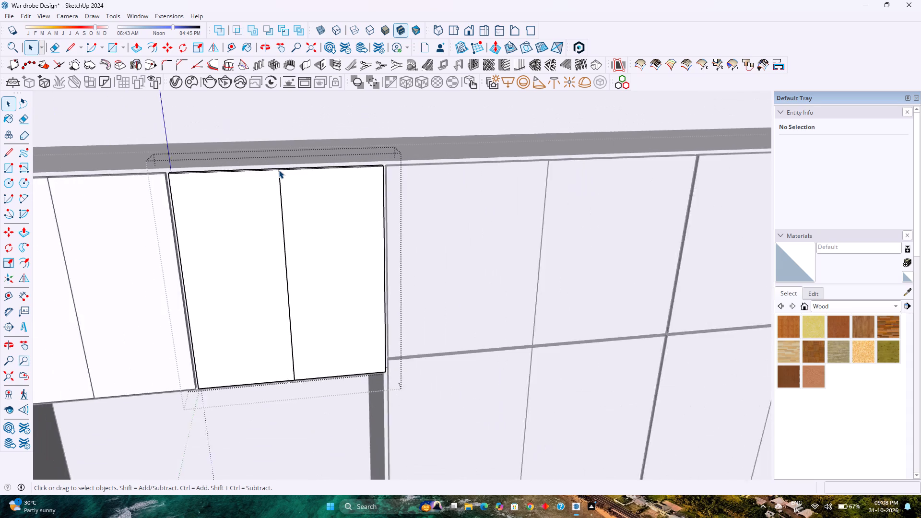
scroll(279, 170, down, 4)
click(306, 205)
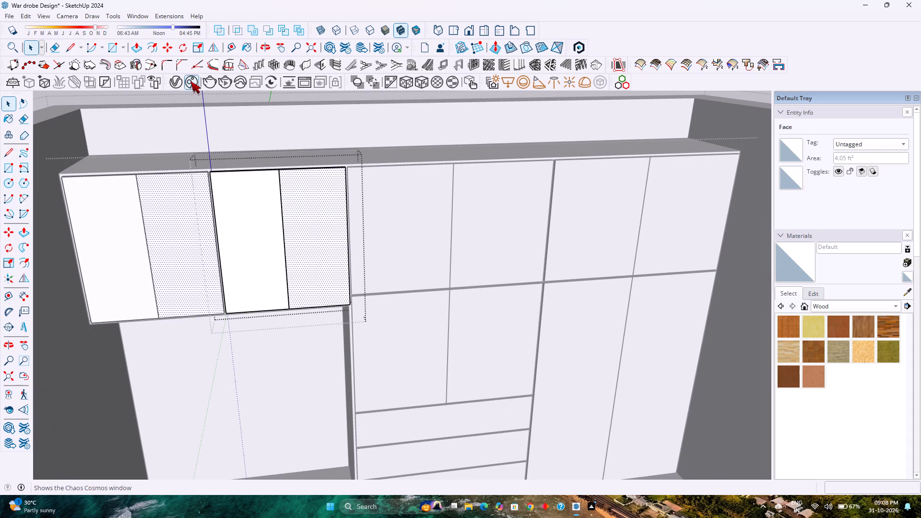
click(155, 47)
click(297, 173)
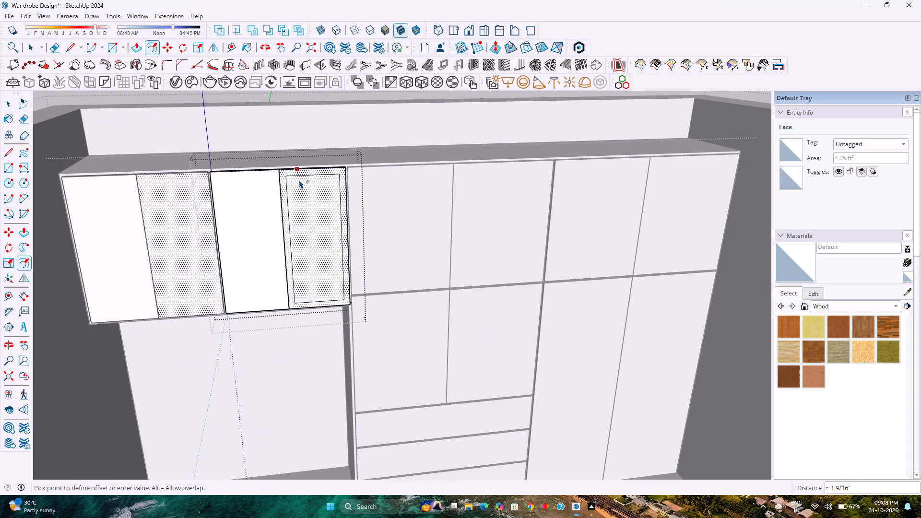
text(1.5)
key(Return)
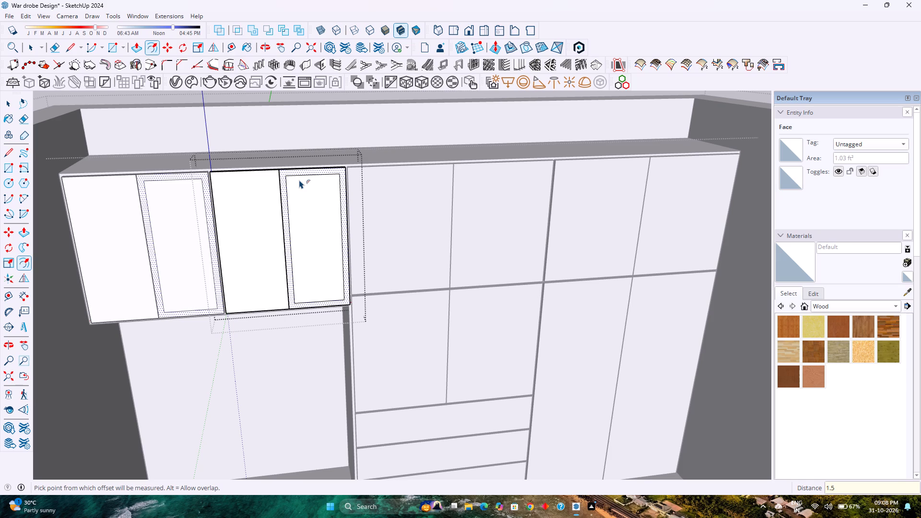
key(1)
key(Return)
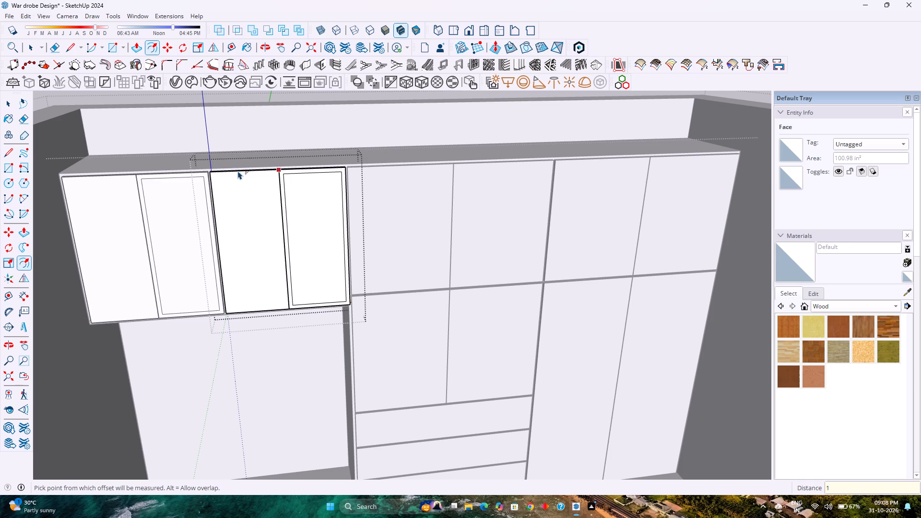
key(Escape)
double_click(241, 179)
key(space)
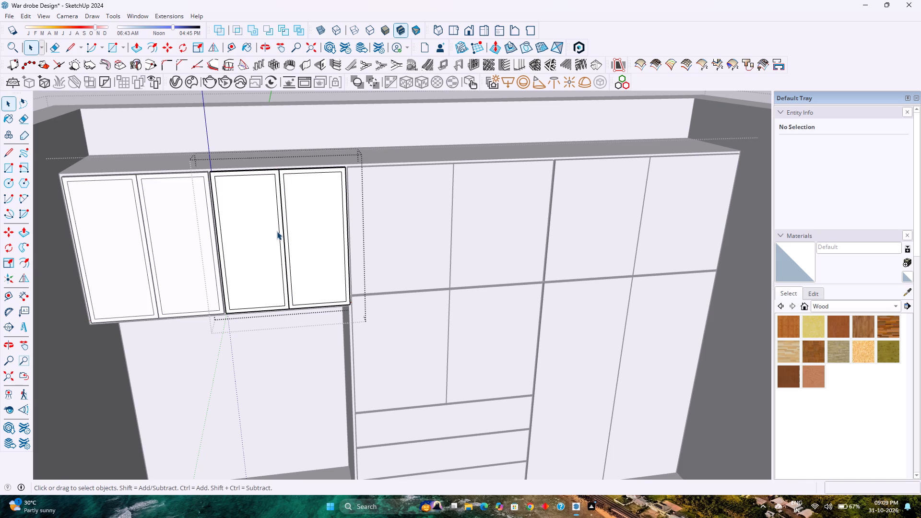
Push the inner panel of both door leaves back 1" to cut them through, leaving open frames.
scroll(297, 217, up, 4)
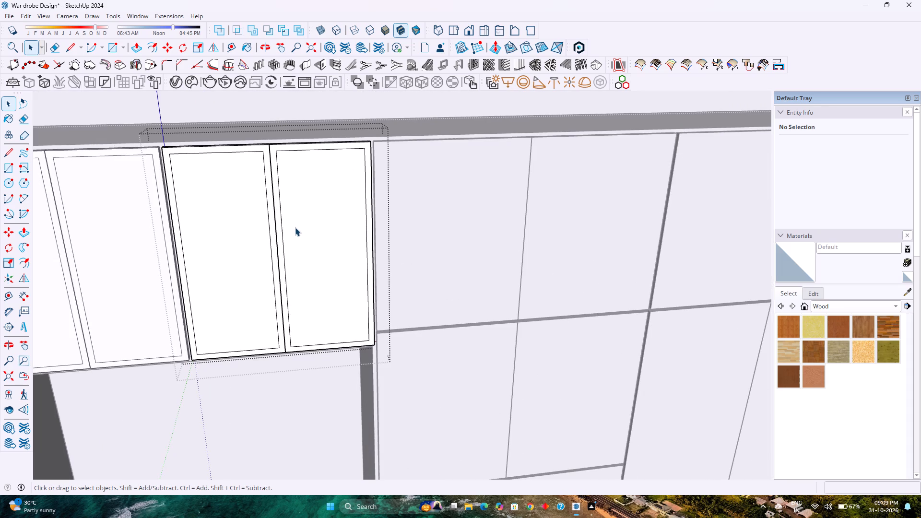
key(p)
click(316, 236)
key(1)
key(Return)
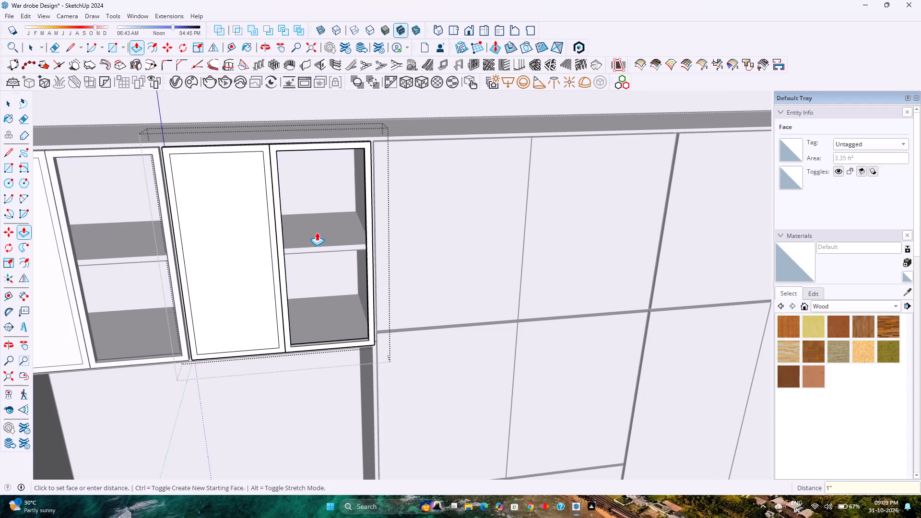
double_click(258, 234)
key(space)
scroll(258, 234, down, 3)
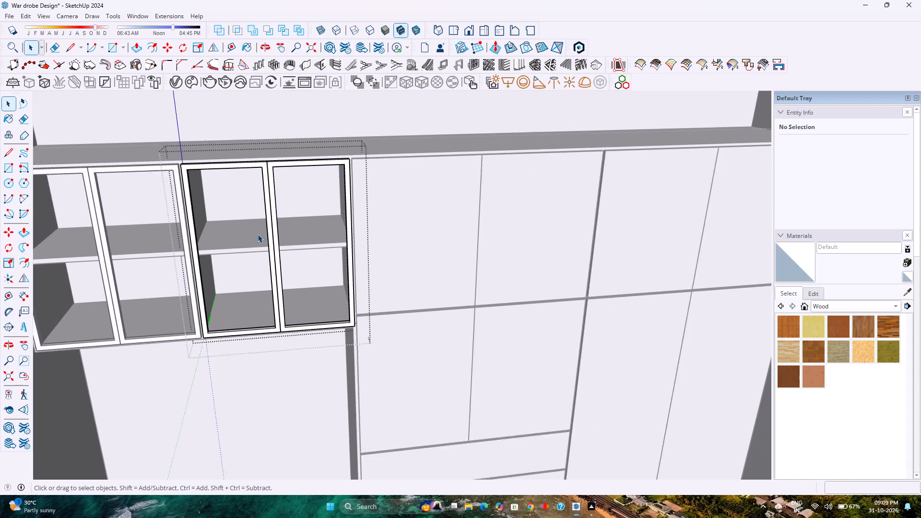
Draw a rectangle filling the left leaf's frame opening, corner to corner, and make it a group.
scroll(304, 219, up, 3)
middle_drag(308, 221, 276, 215)
middle_click(276, 215)
scroll(271, 206, down, 2)
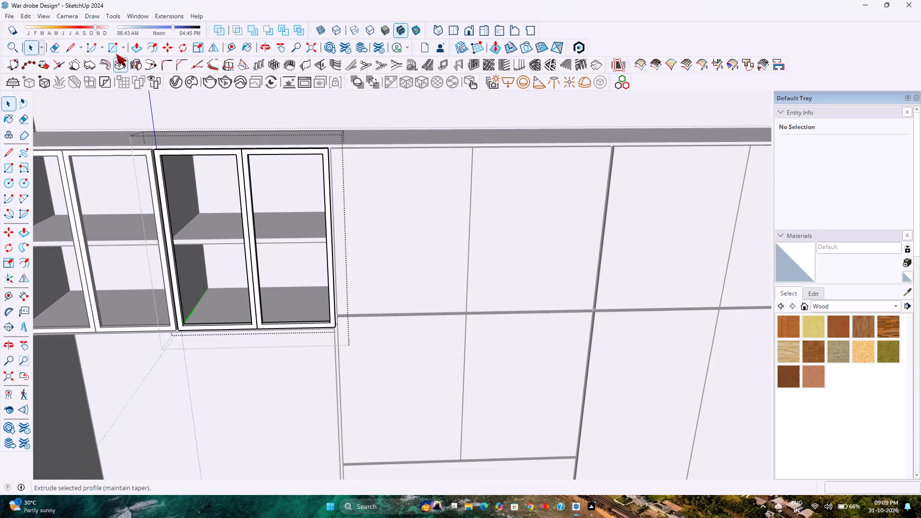
click(116, 54)
click(161, 155)
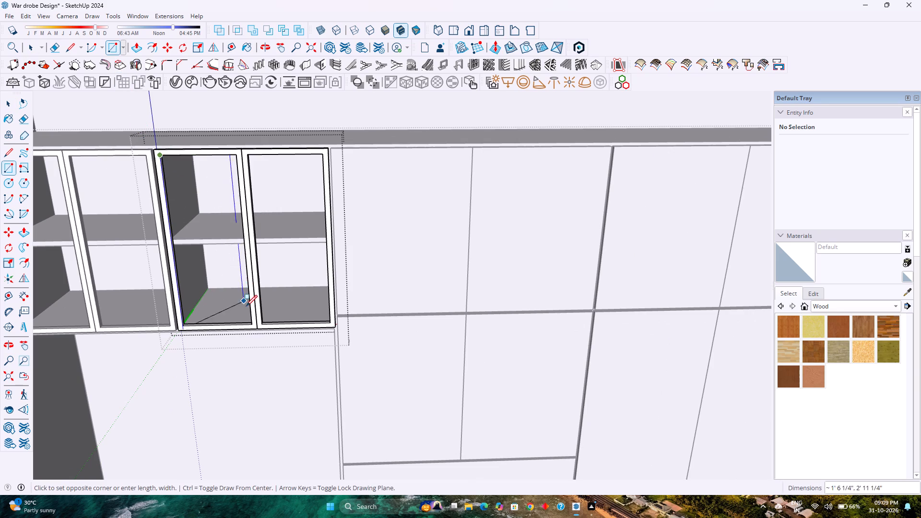
click(254, 322)
key(space)
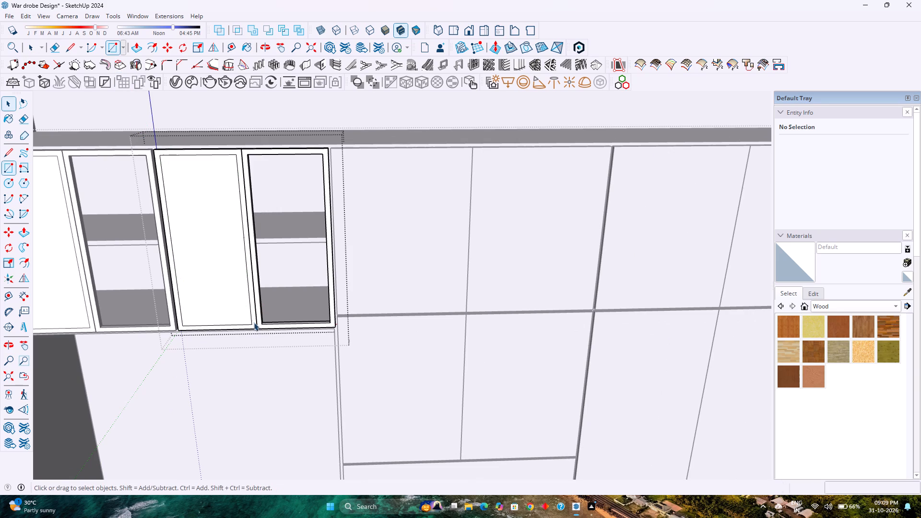
double_click(219, 290)
right_click(219, 290)
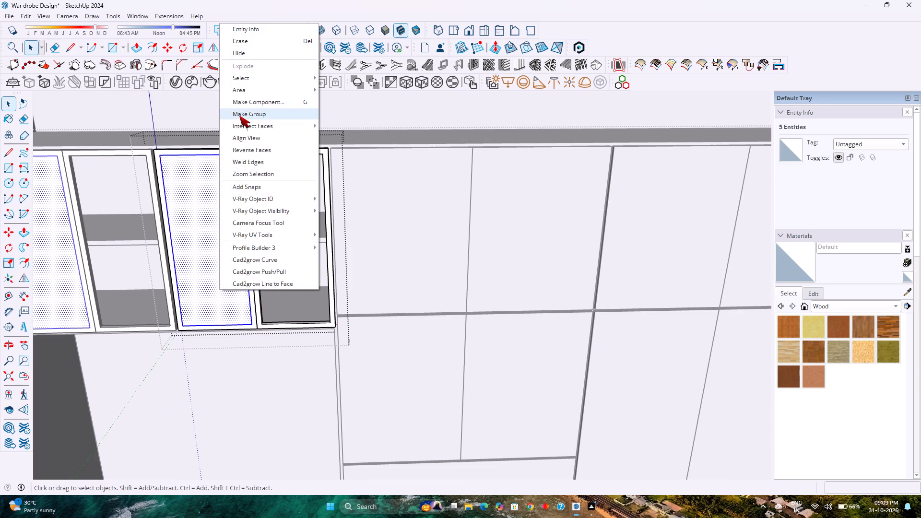
click(239, 116)
Copy the grouped panel from the left leaf into the right leaf's frame opening, aligned at the bottom-right corner.
key(m)
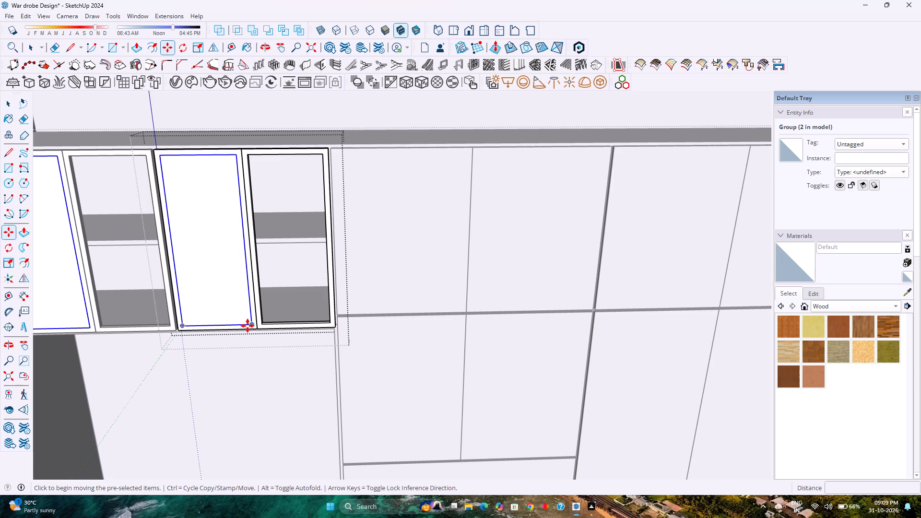
click(253, 325)
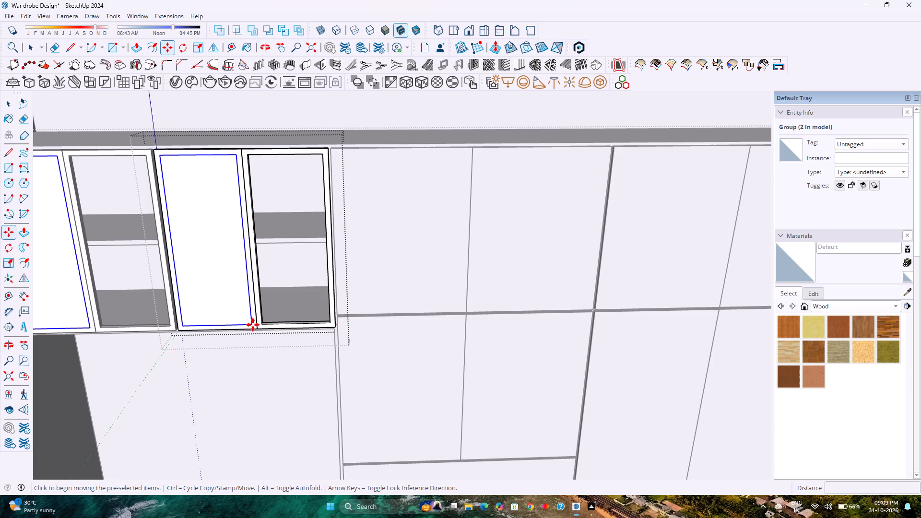
click(329, 323)
key(space)
Paint both door panels with Translucent Glass Blue from the Glass and Mirrors materials.
scroll(289, 298, up, 1)
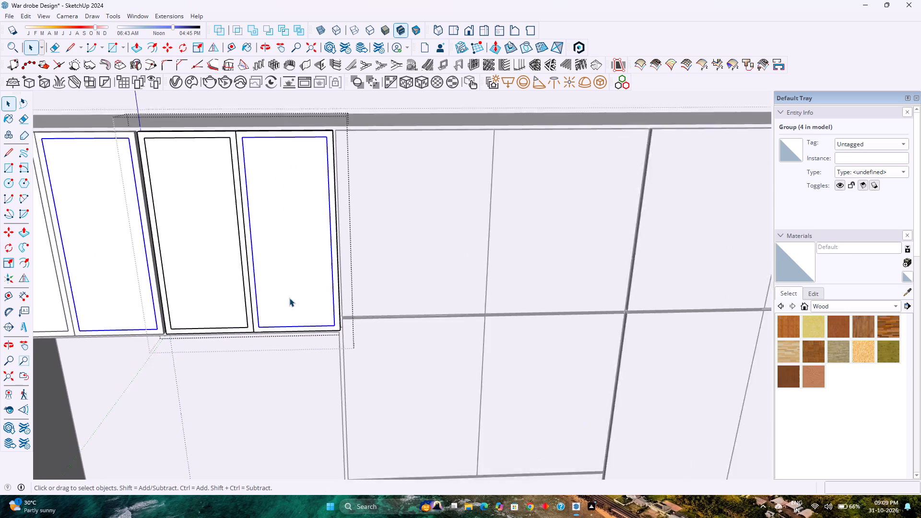
scroll(289, 298, up, 1)
click(827, 305)
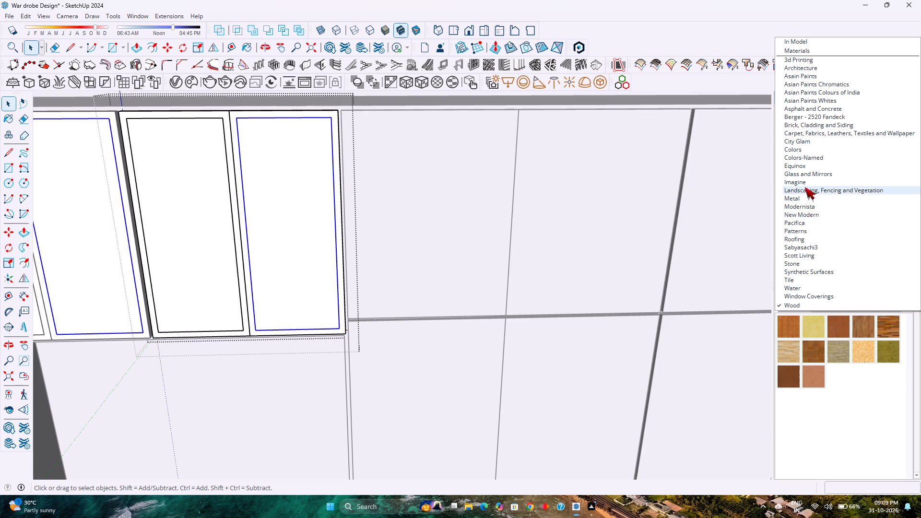
click(805, 172)
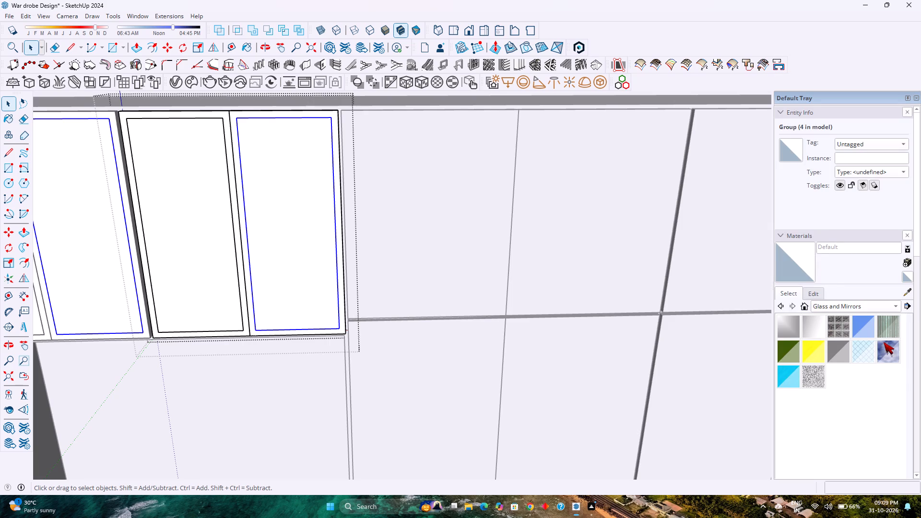
scroll(833, 345, down, 1)
click(860, 331)
click(267, 225)
click(220, 225)
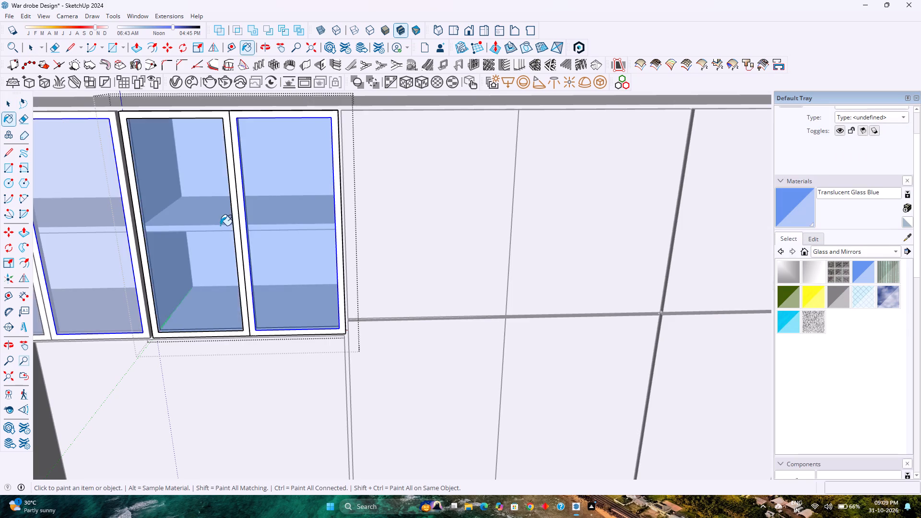
Lighten the Translucent Glass Blue material to lightness 87 and saturation 46.
key(space)
click(814, 240)
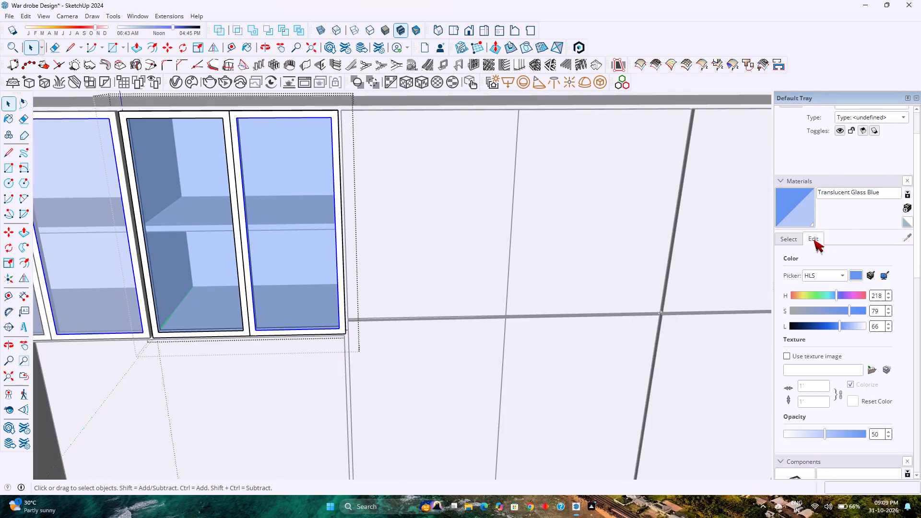
drag(840, 327, 856, 328)
drag(850, 311, 825, 311)
key(space)
Open the right leaf's glass panel group and extrude its face to a thickness of 5mm.
key(p)
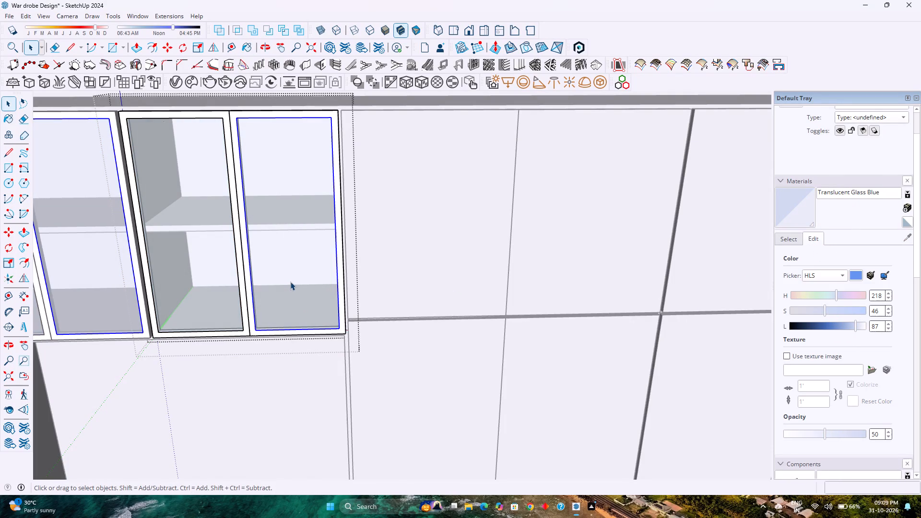
click(290, 282)
scroll(294, 275, up, 2)
scroll(294, 274, down, 3)
scroll(294, 274, up, 3)
double_click(294, 274)
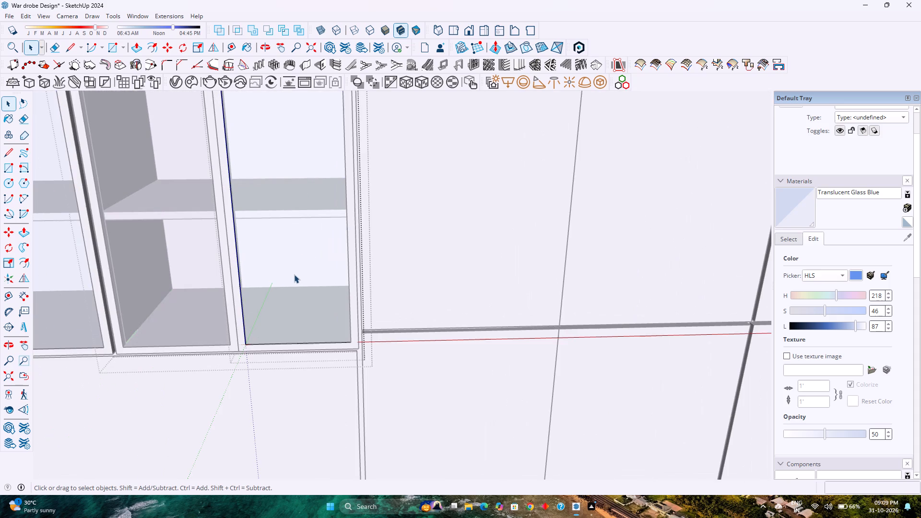
key(p)
click(294, 274)
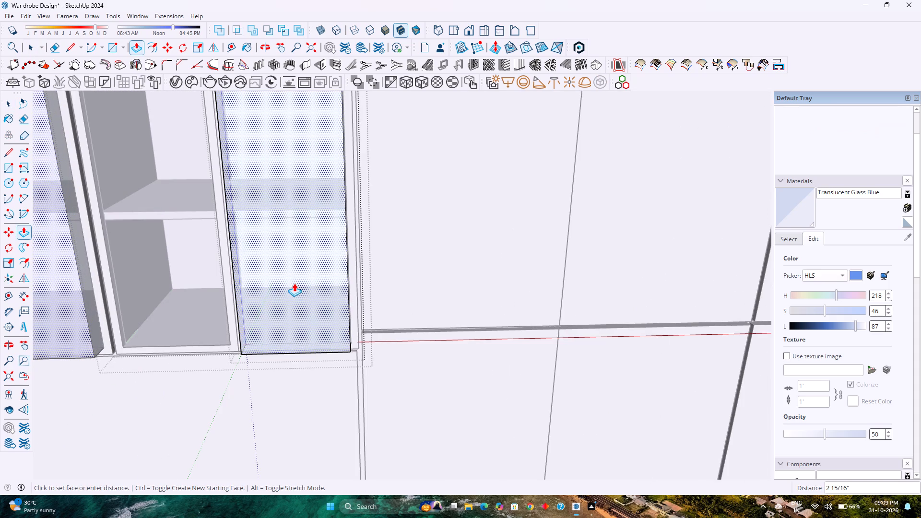
key(6)
key(BackSpace)
text(5mm)
key(Return)
key(Escape)
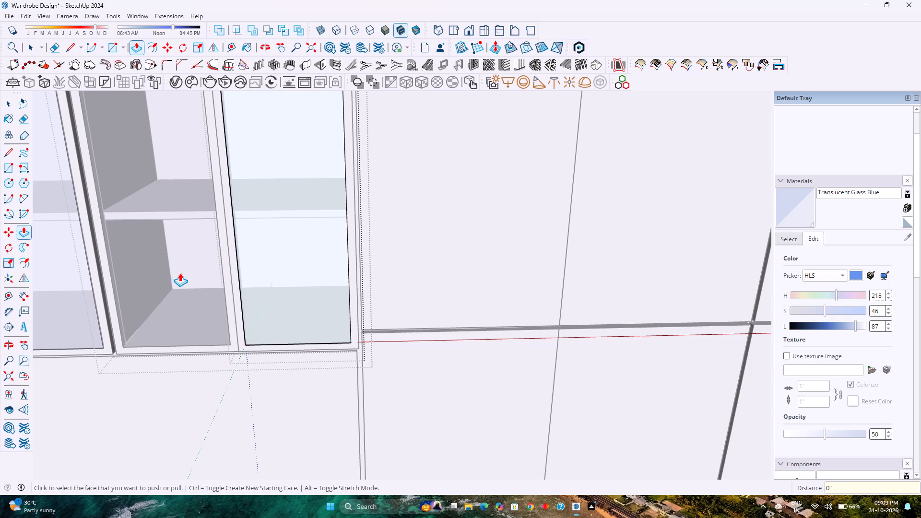
Open the left leaf's glass panel group and repeat the 5mm extrusion on its face.
key(space)
click(193, 272)
double_click(193, 272)
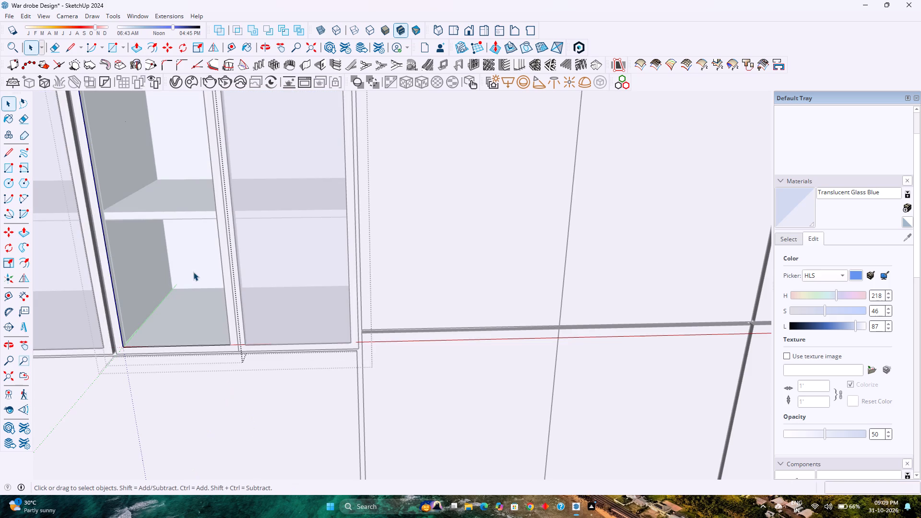
key(p)
double_click(193, 272)
key(space)
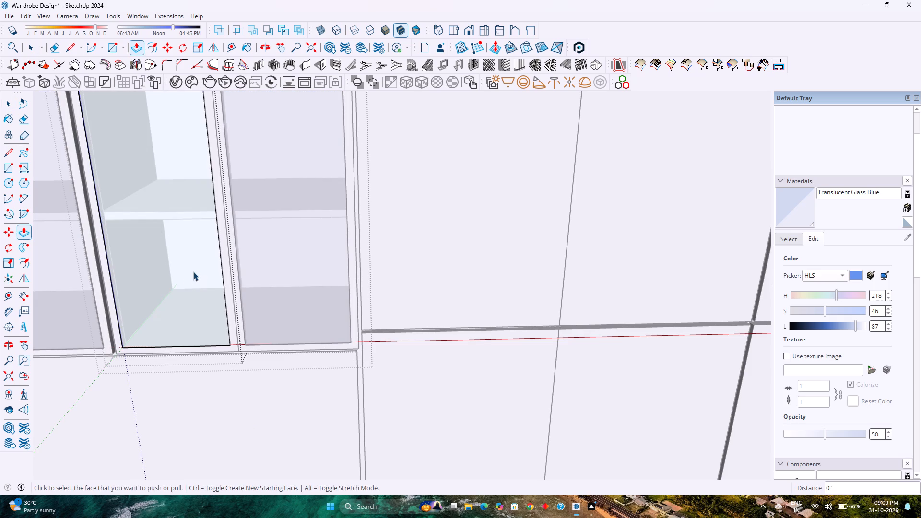
scroll(193, 272, down, 4)
key(Escape)
Move both leaves' glass panels together about 1/2" back into their door frames along the green axis.
click(279, 262)
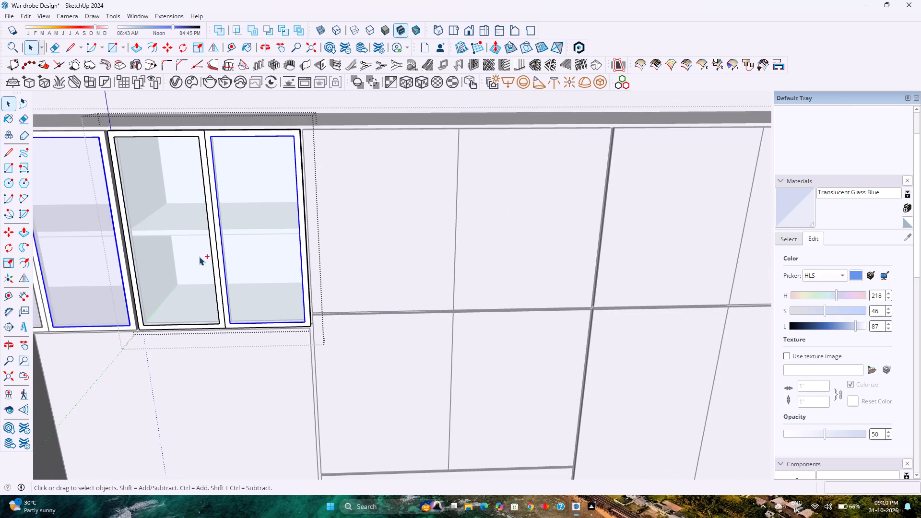
ctrl+click(192, 256)
scroll(135, 316, up, 8)
middle_drag(150, 323, 112, 355)
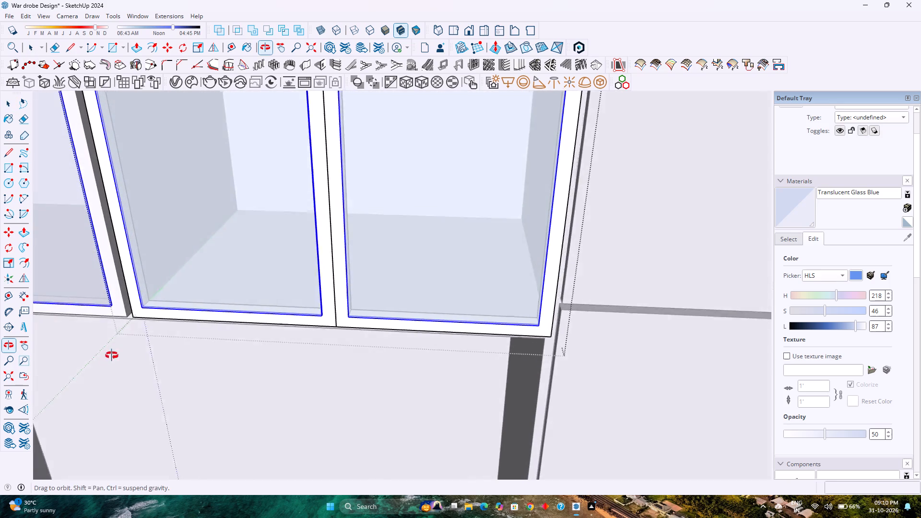
middle_drag(112, 355, 77, 387)
key(m)
scroll(150, 295, up, 13)
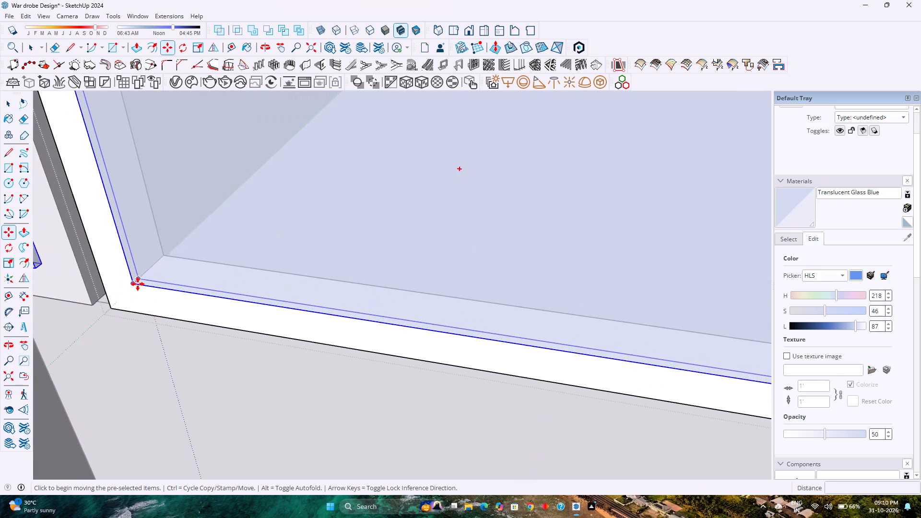
scroll(138, 284, up, 8)
click(133, 284)
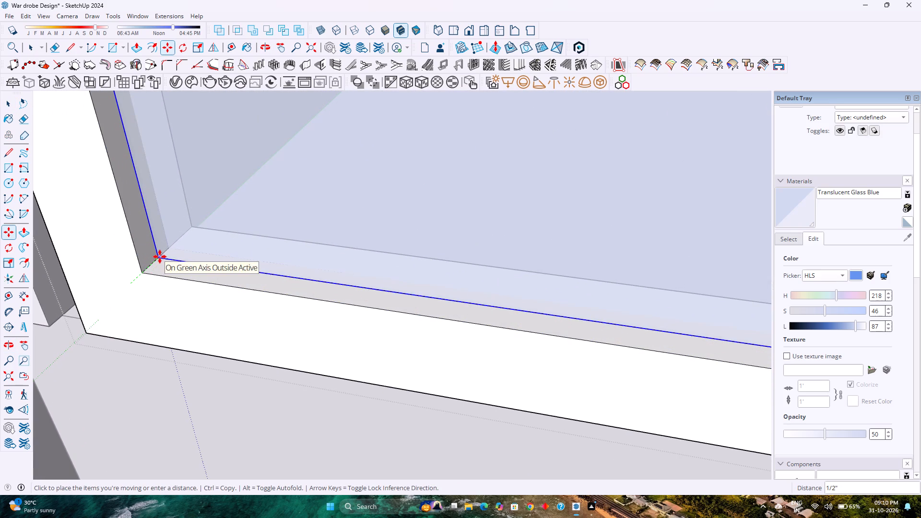
click(162, 256)
scroll(187, 282, down, 5)
key(space)
scroll(187, 282, down, 4)
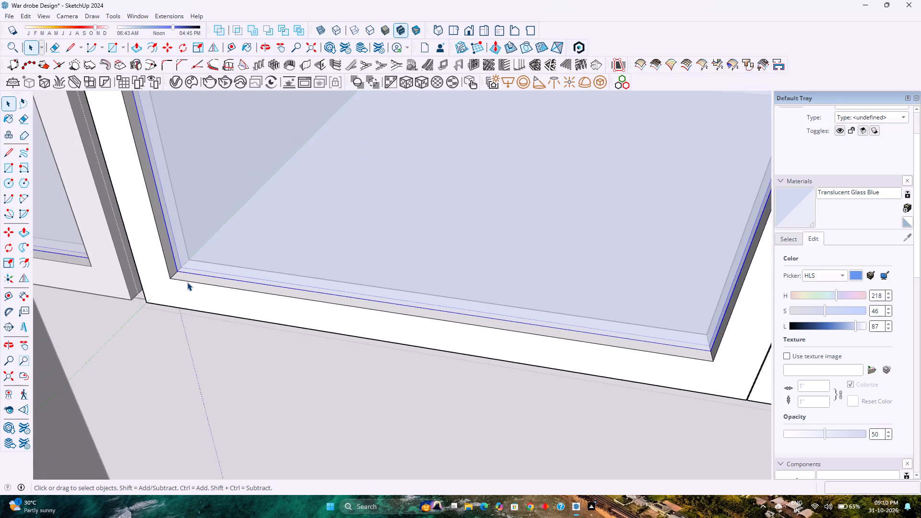
scroll(187, 282, down, 12)
key(Escape)
Inspect the recessed glass doors and the full wardrobe front from several angles.
scroll(186, 287, down, 11)
middle_drag(184, 287, 212, 261)
scroll(216, 259, down, 4)
shift+middle_drag(216, 259, 218, 367)
middle_drag(221, 354, 317, 284)
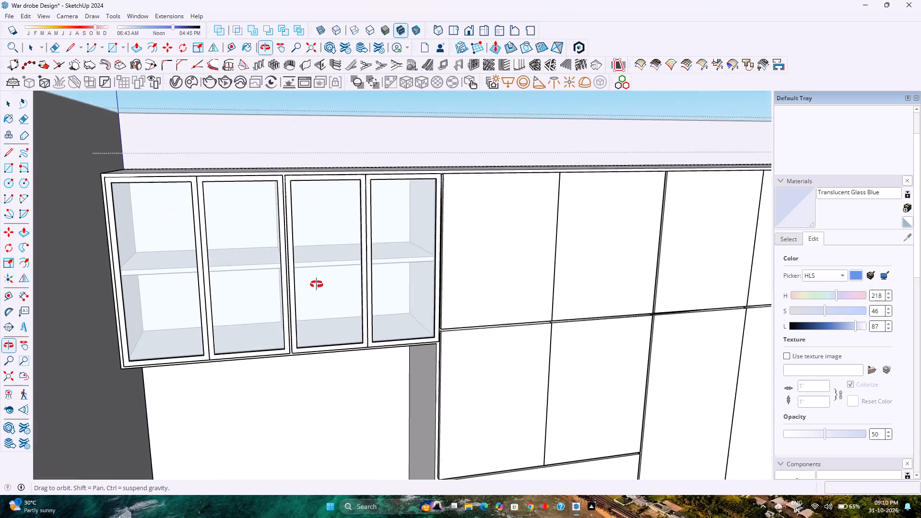
middle_drag(317, 284, 301, 275)
scroll(414, 265, up, 6)
middle_drag(420, 279, 384, 281)
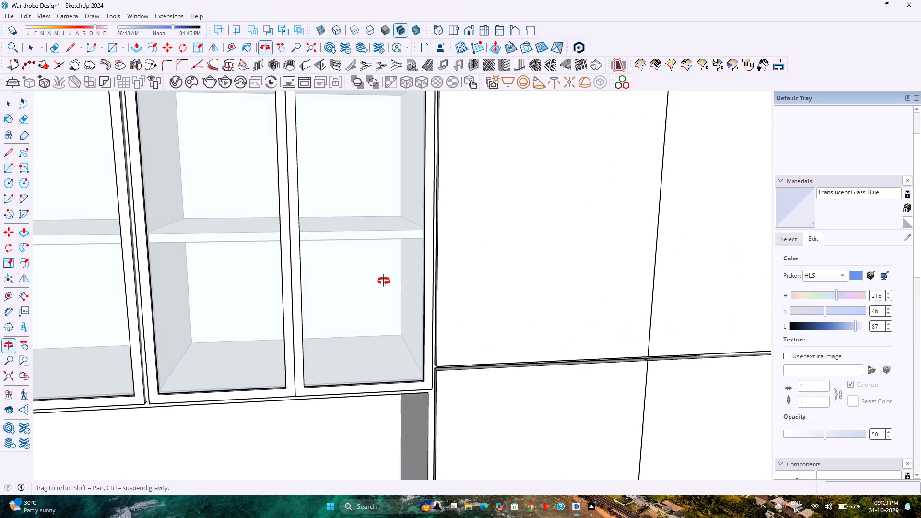
middle_drag(384, 281, 344, 283)
scroll(344, 283, down, 7)
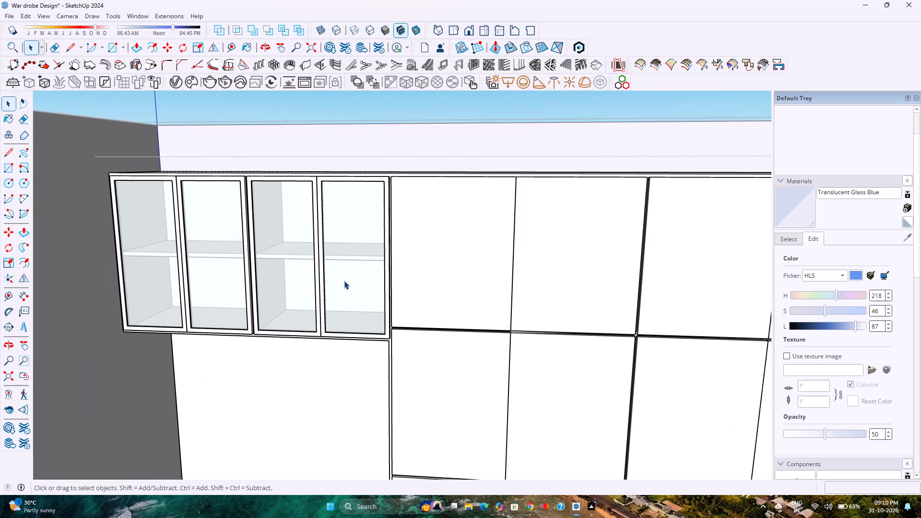
scroll(331, 278, down, 3)
middle_drag(275, 289, 335, 289)
middle_click(335, 289)
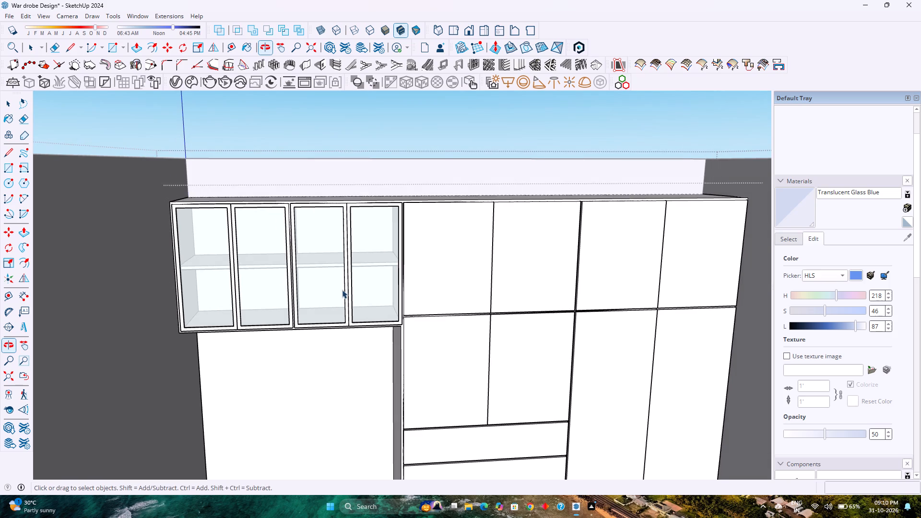
scroll(329, 257, down, 6)
middle_drag(411, 306, 373, 290)
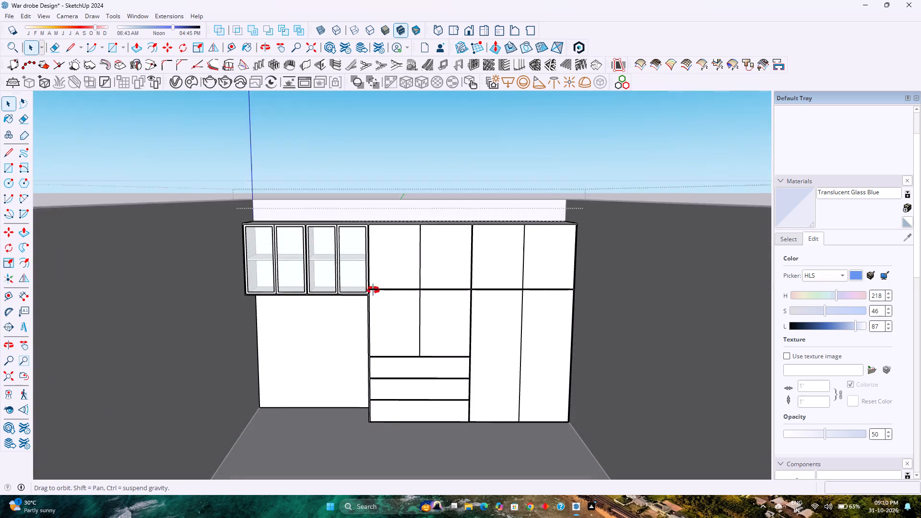
middle_drag(373, 290, 372, 288)
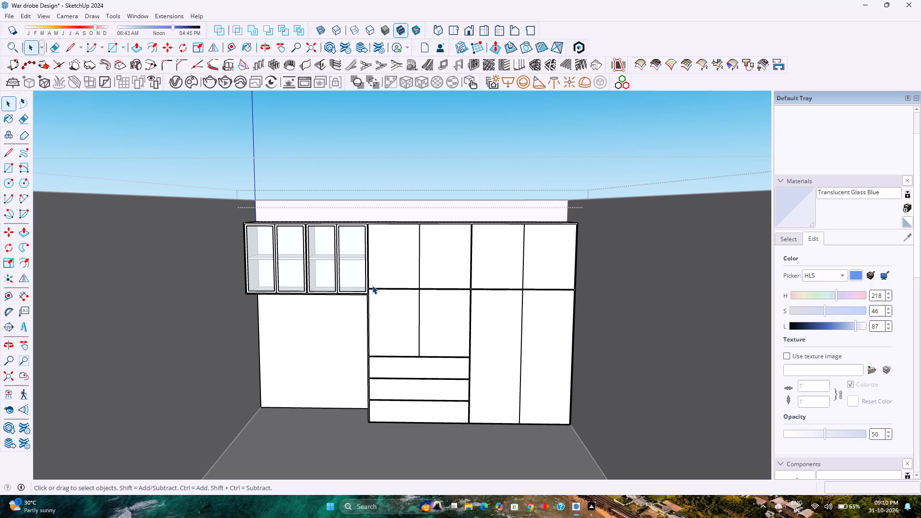
Copy the blank back-wall face below the glazed cabinets 12' straight up along the blue axis.
double_click(285, 339)
scroll(285, 339, down, 5)
key(m)
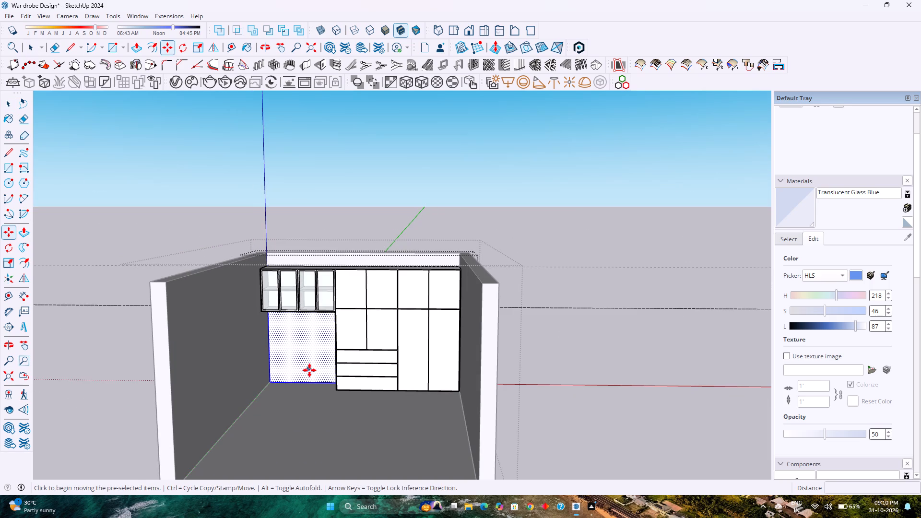
click(271, 384)
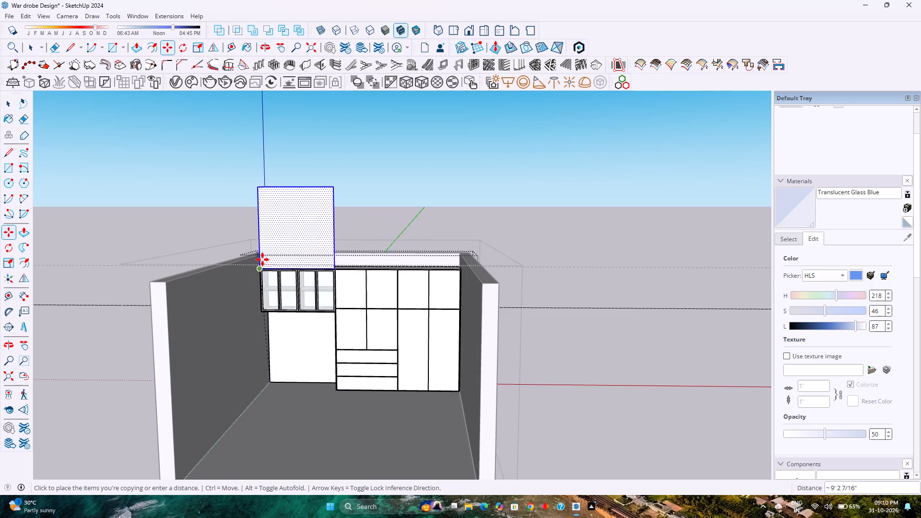
key(Up)
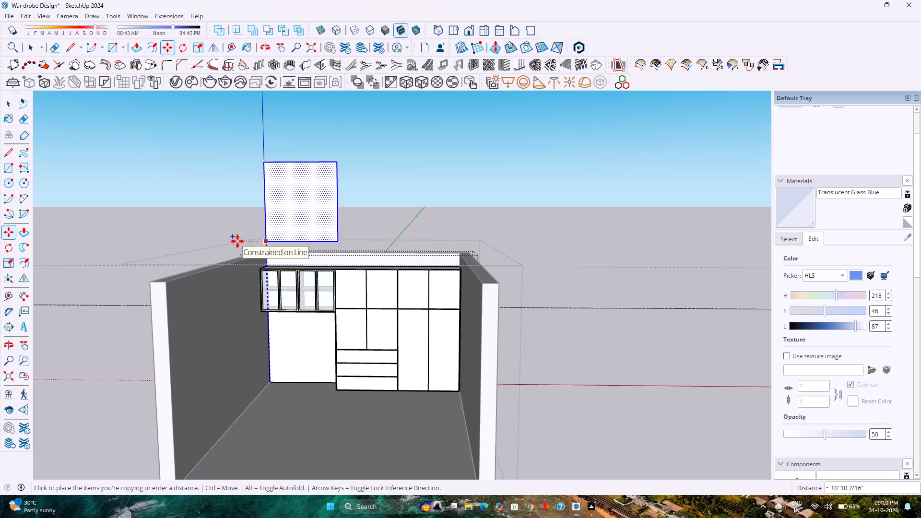
text(10')
key(Return)
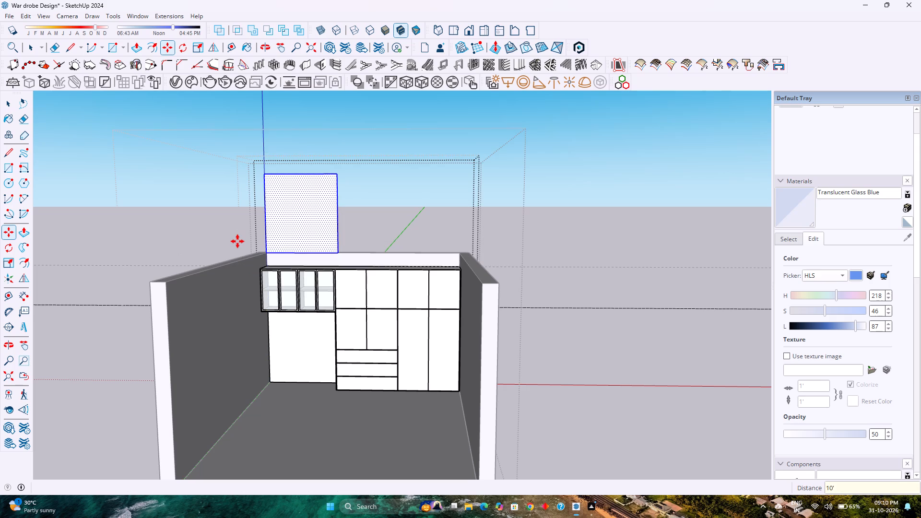
text(12')
key(Return)
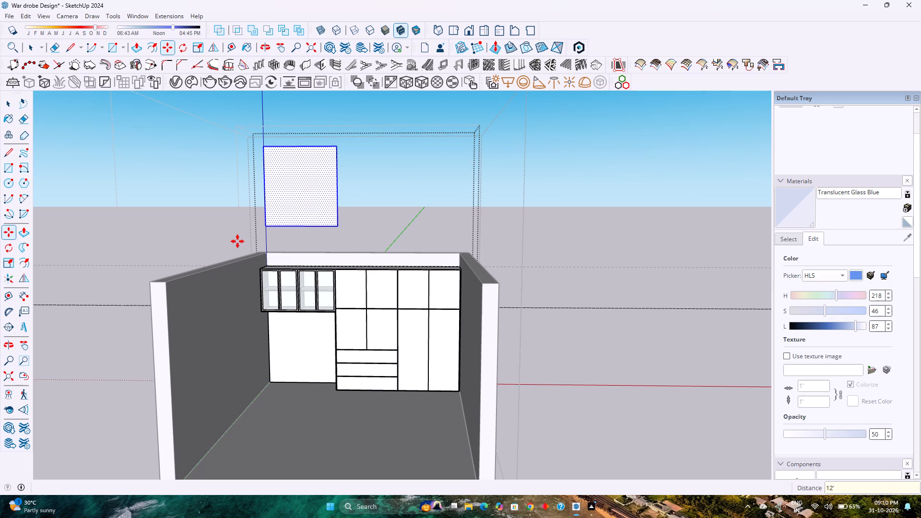
Group the copied wall face and open the new group for editing.
key(space)
right_click(293, 204)
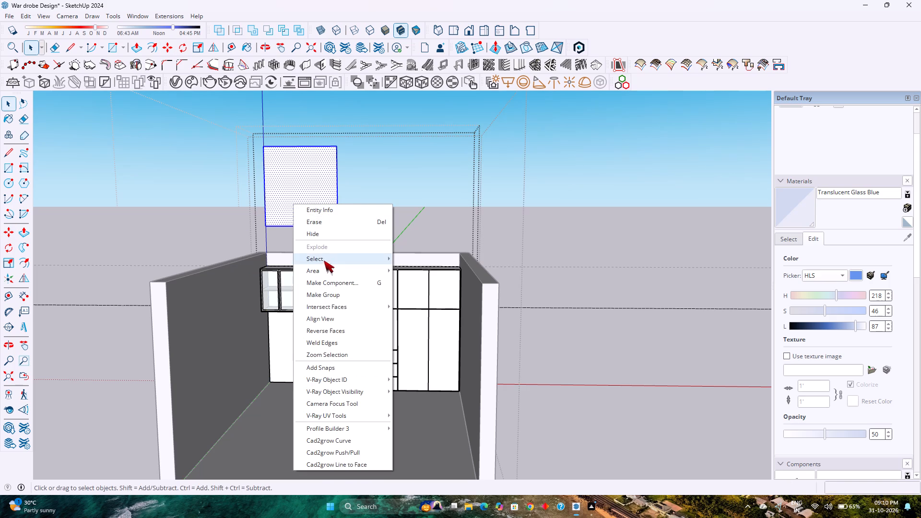
click(341, 297)
double_click(307, 215)
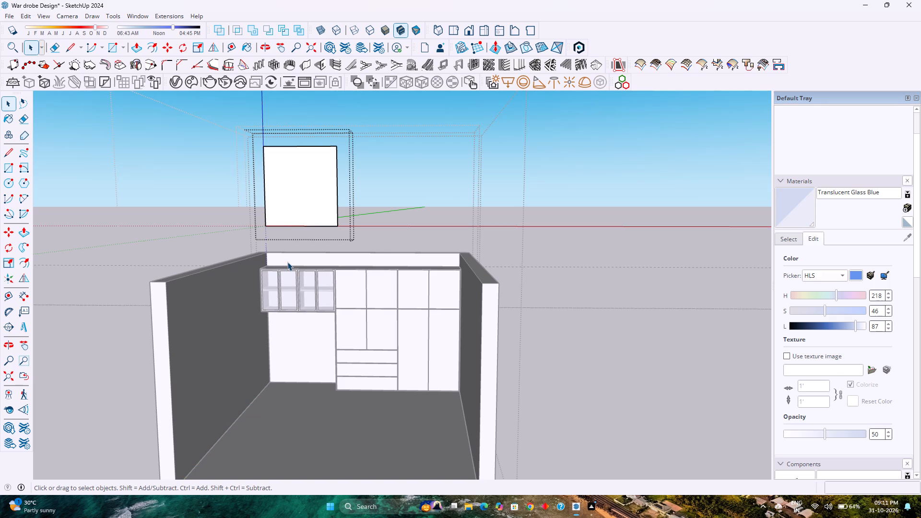
Apply Weld Edges to the top edge of the grouped panel.
click(301, 147)
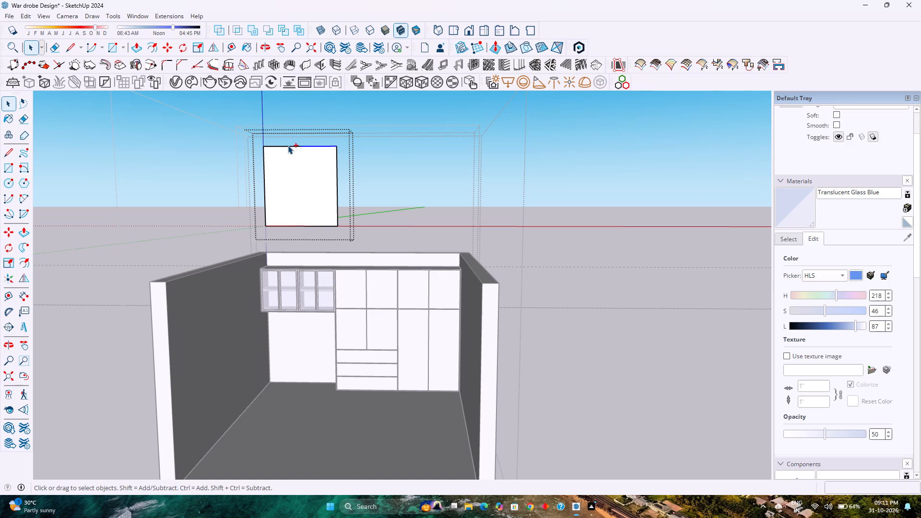
ctrl+click(288, 146)
right_click(288, 146)
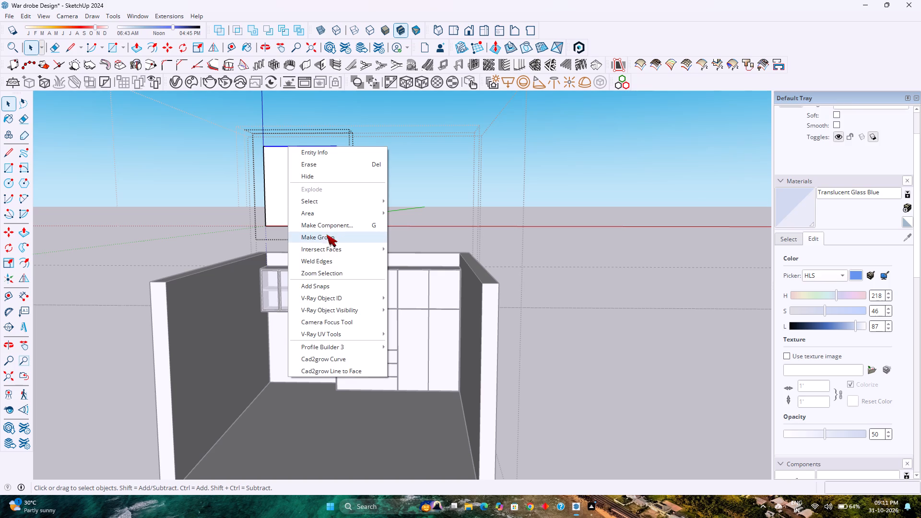
click(332, 262)
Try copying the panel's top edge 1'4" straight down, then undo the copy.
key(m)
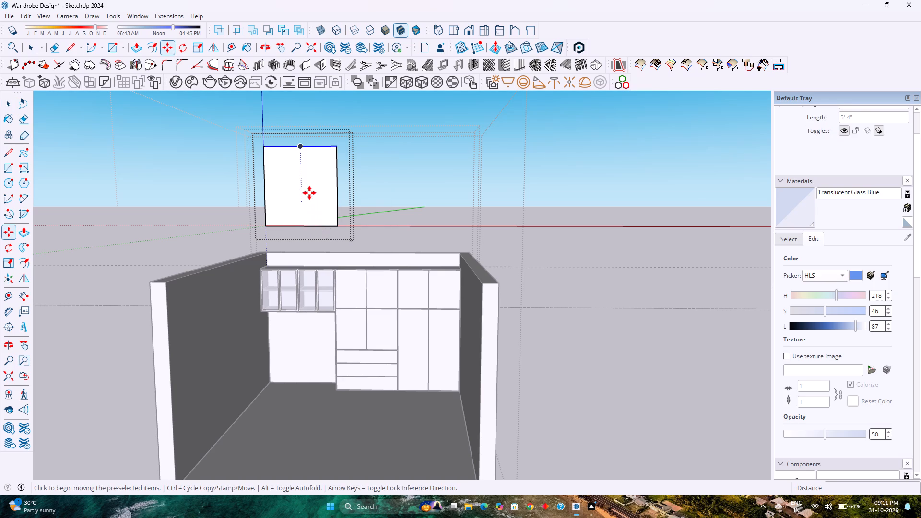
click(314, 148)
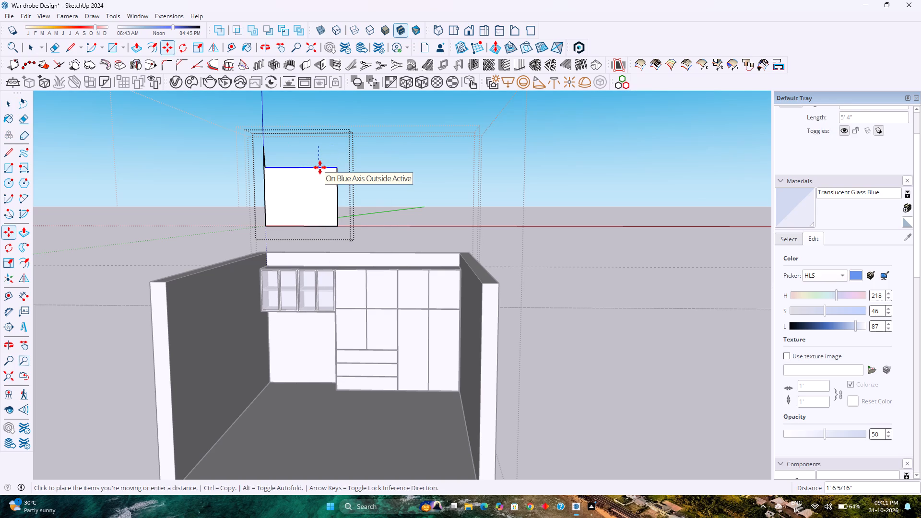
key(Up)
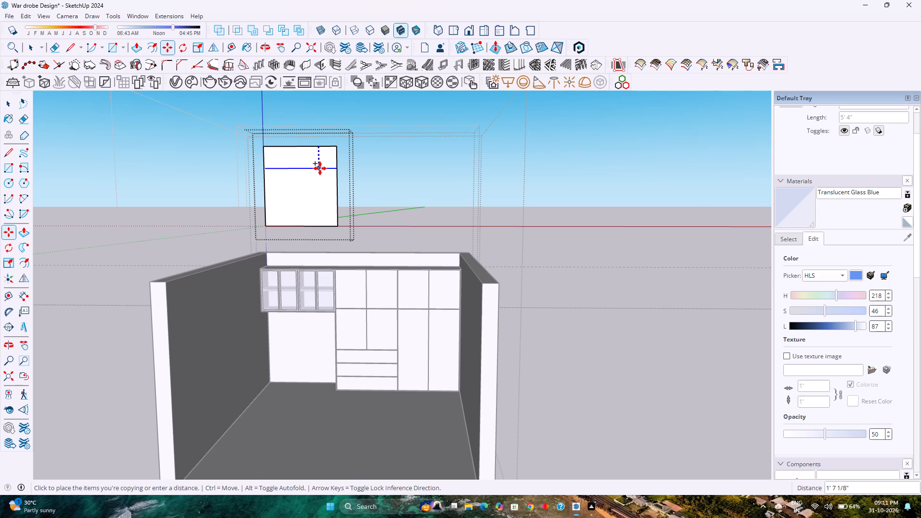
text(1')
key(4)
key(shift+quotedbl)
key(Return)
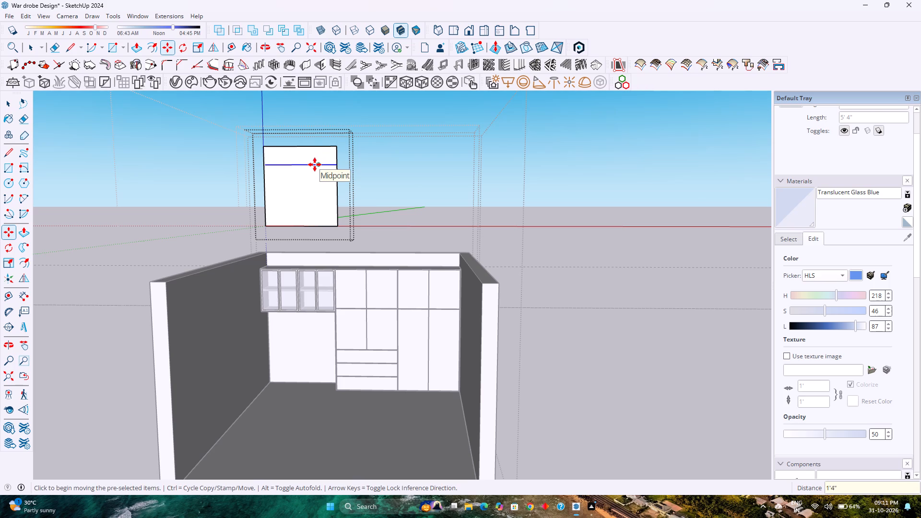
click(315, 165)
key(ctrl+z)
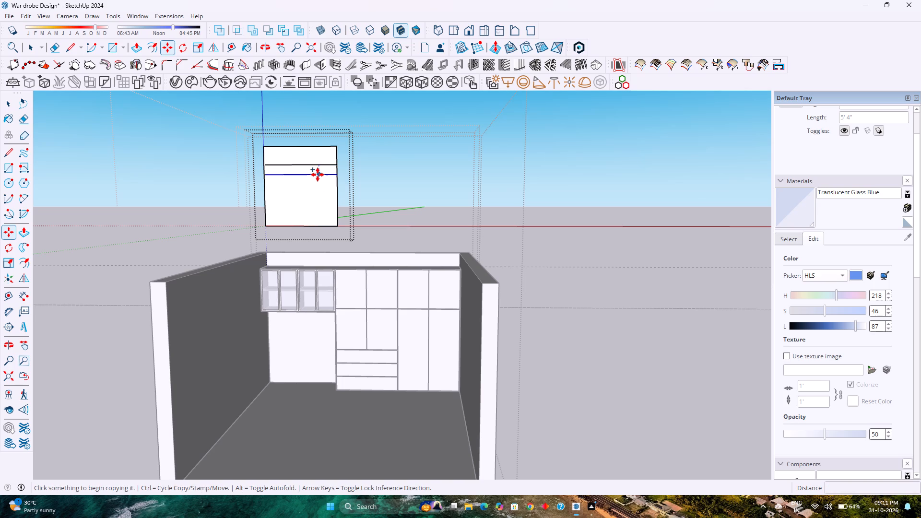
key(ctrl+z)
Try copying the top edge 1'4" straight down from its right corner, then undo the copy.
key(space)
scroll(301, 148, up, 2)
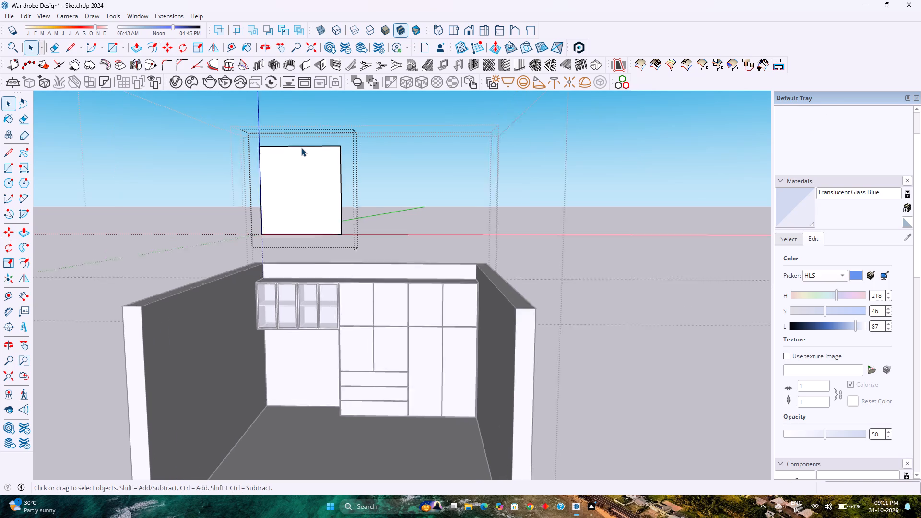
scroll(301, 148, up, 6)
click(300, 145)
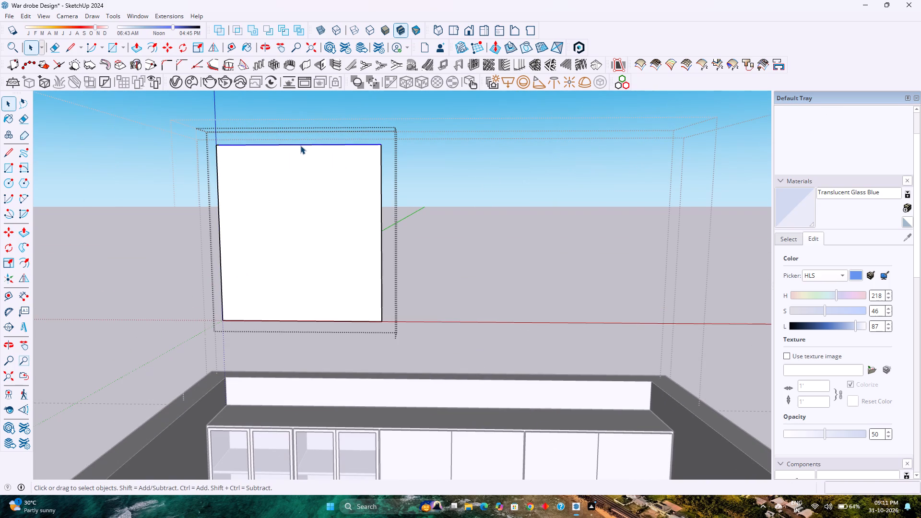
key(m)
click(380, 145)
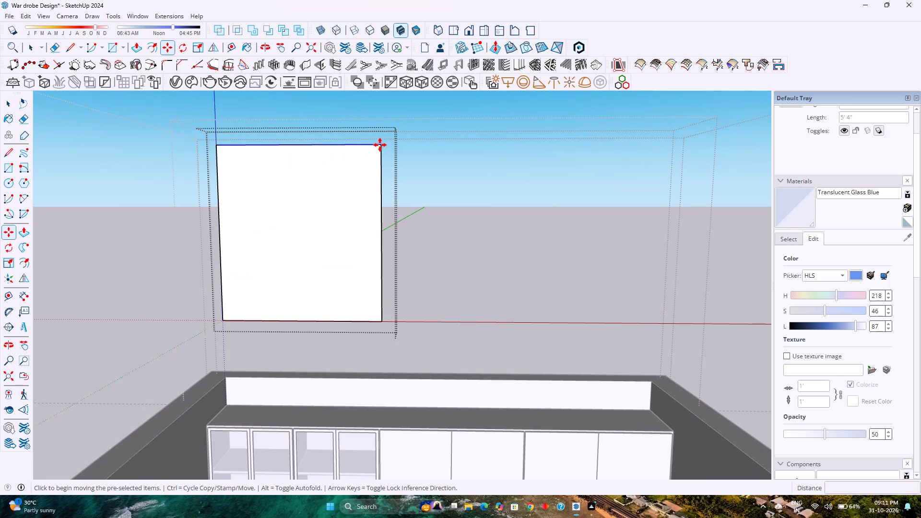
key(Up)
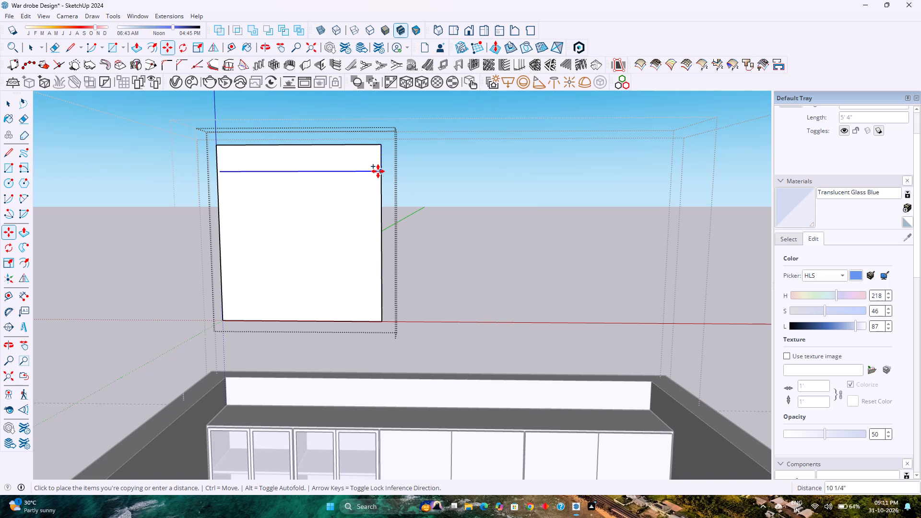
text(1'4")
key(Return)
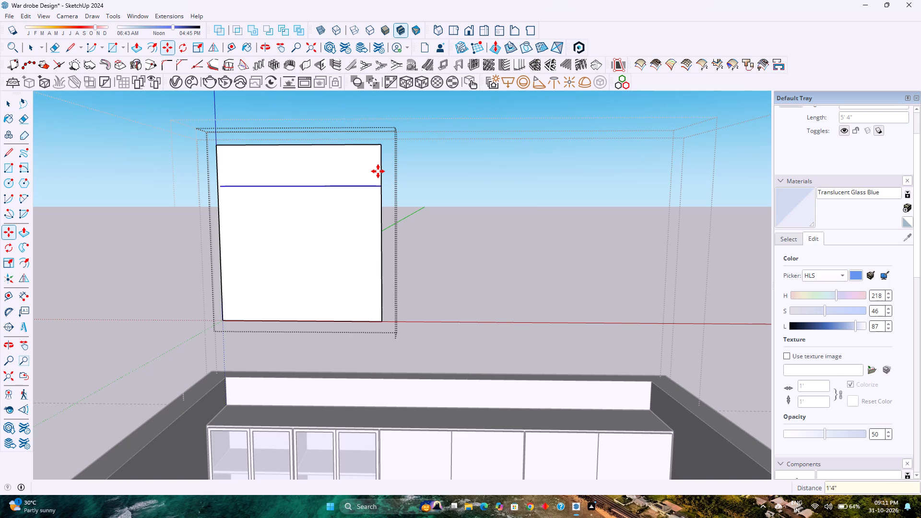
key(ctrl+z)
Select both segments of the grouped panel's top edge and join them with Weld Edges.
scroll(346, 144, up, 4)
click(344, 146)
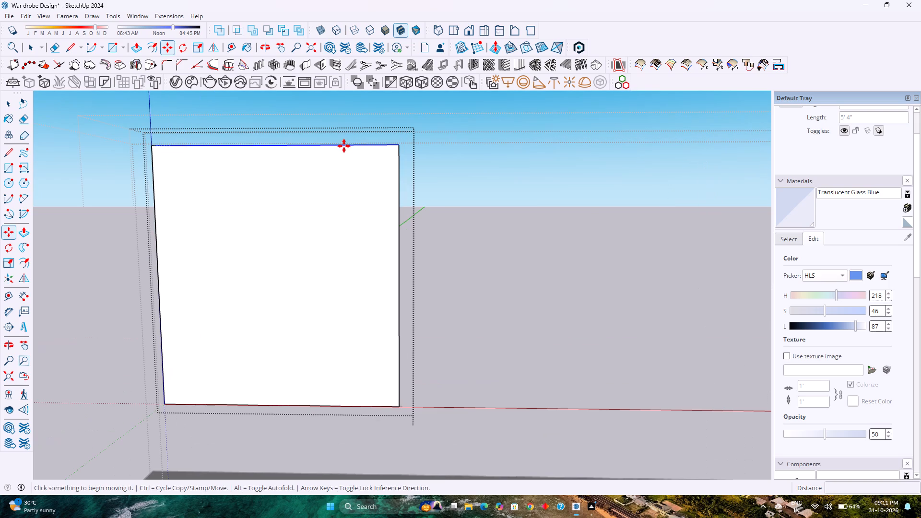
key(space)
scroll(197, 144, up, 7)
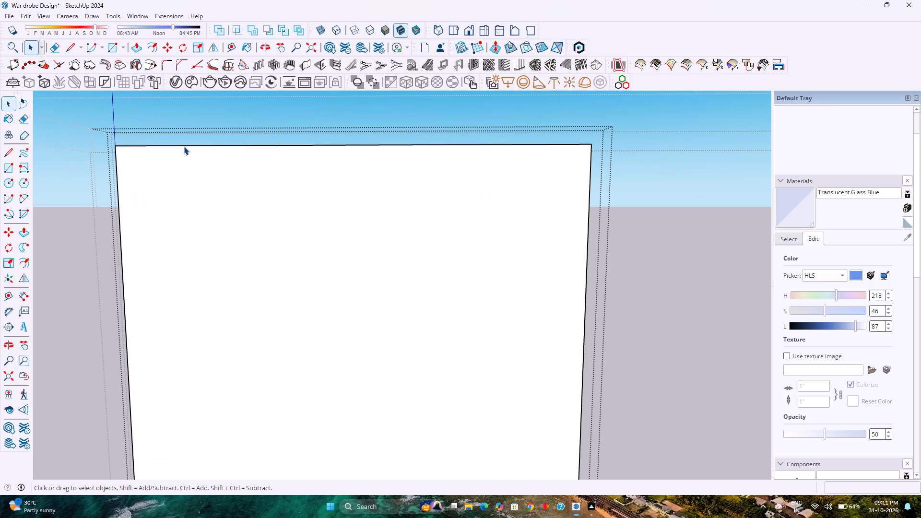
click(184, 146)
ctrl+scroll(102, 147, up, 7)
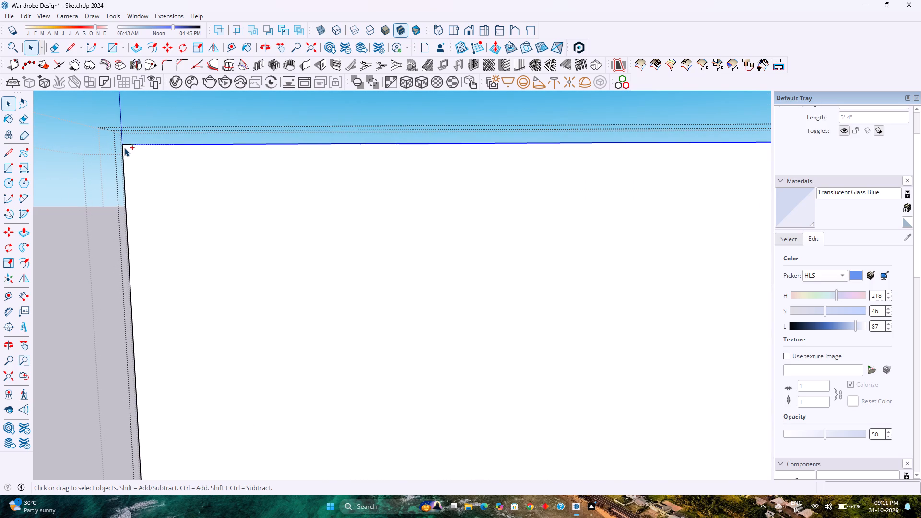
ctrl+click(129, 144)
right_click(129, 144)
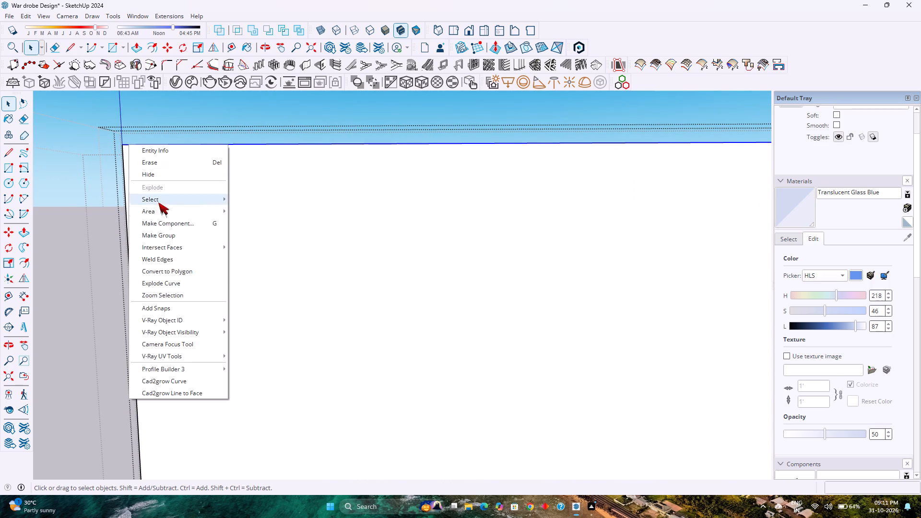
click(178, 260)
scroll(184, 251, down, 4)
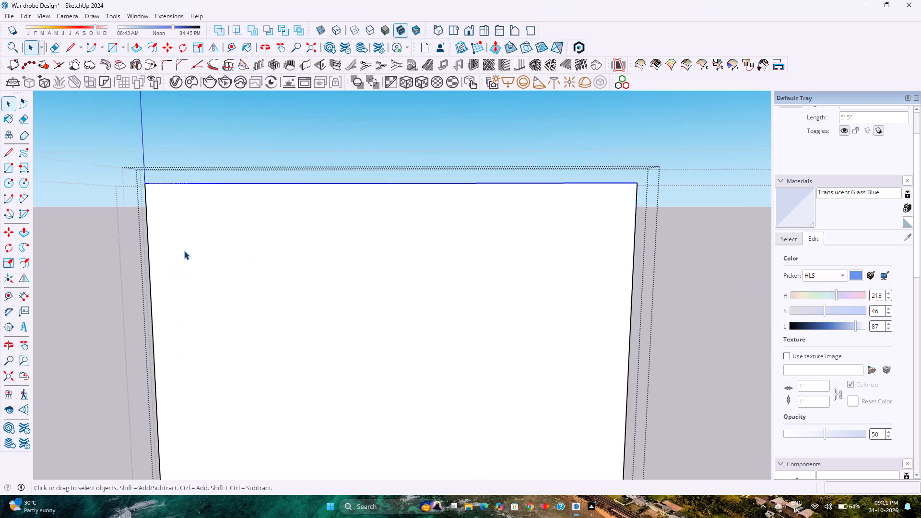
Copy the welded top edge 1'3" straight down from its left corner.
scroll(184, 251, down, 6)
key(m)
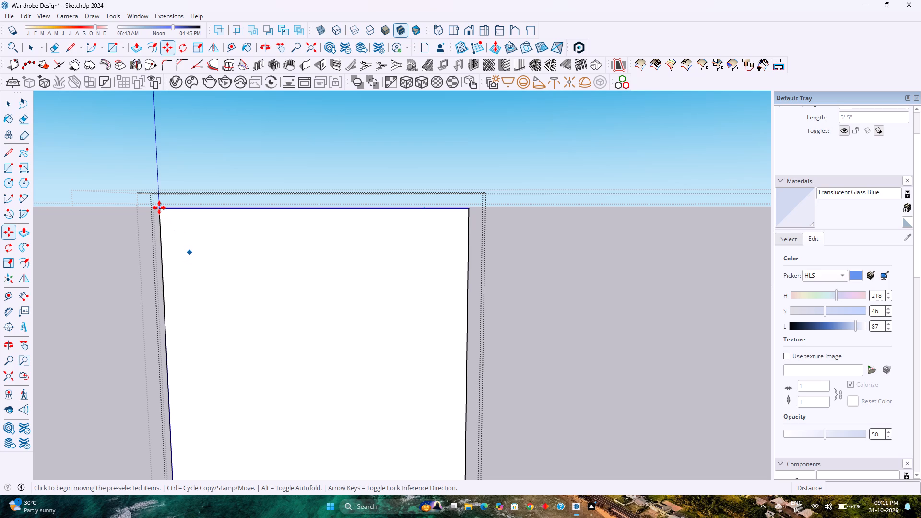
click(159, 208)
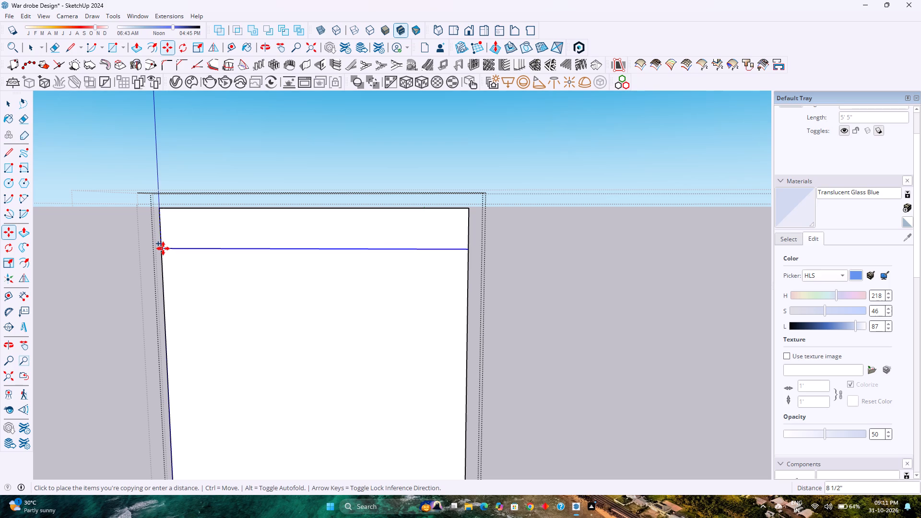
key(Up)
text(1'3)
key(shift+quotedbl)
key(Return)
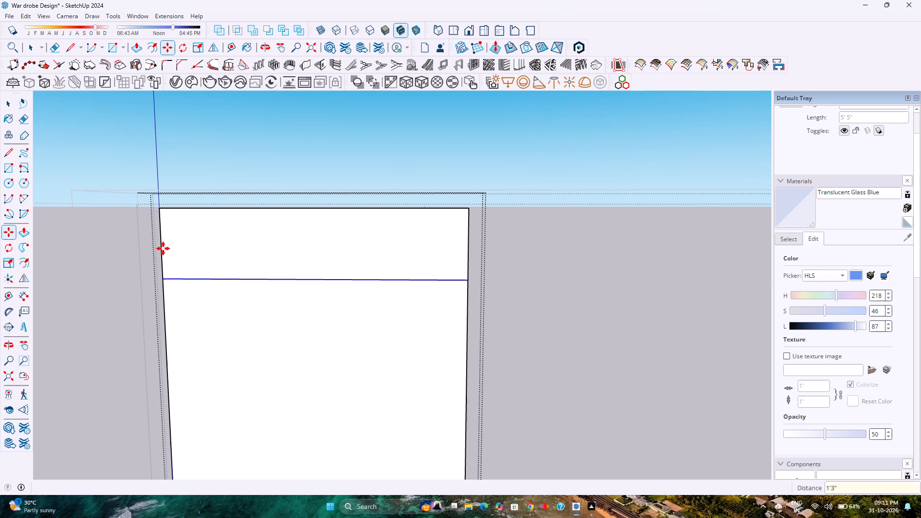
Copy the new horizontal line 1" further down the blue axis to outline a thin strip across the panel.
click(163, 281)
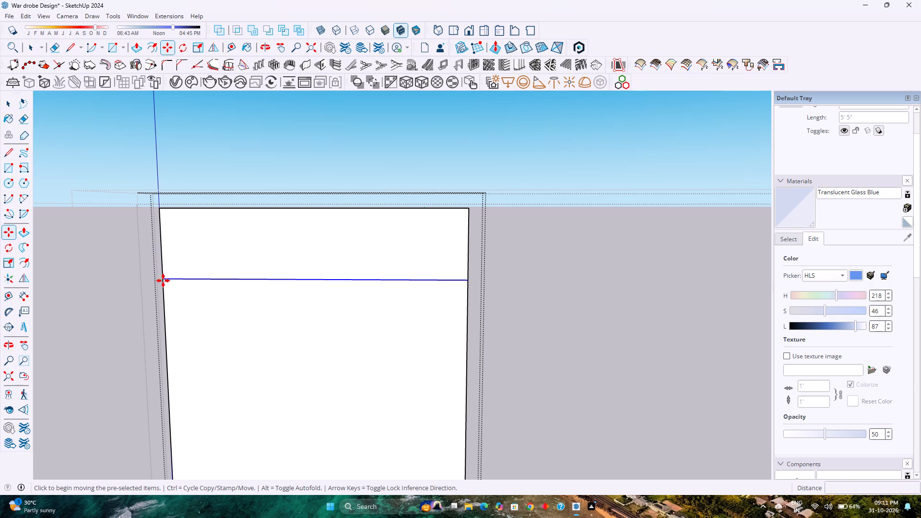
key(Up)
key(1)
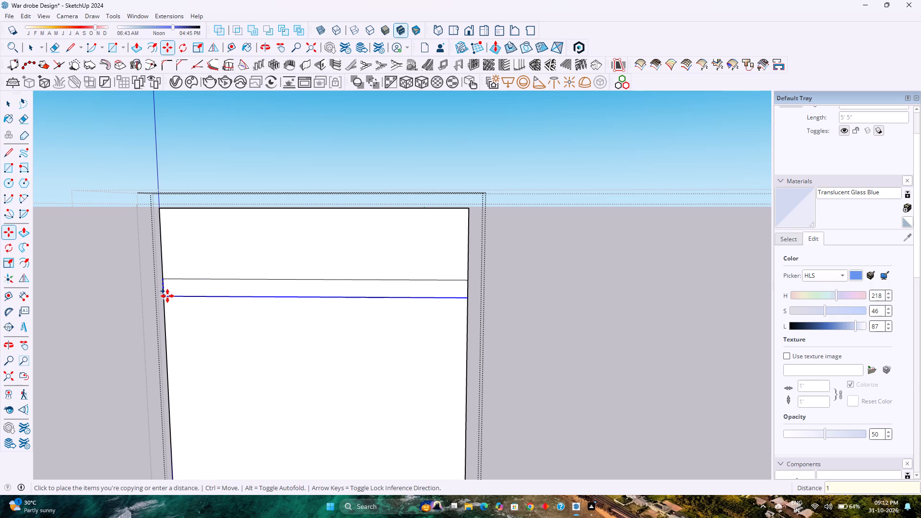
key(Return)
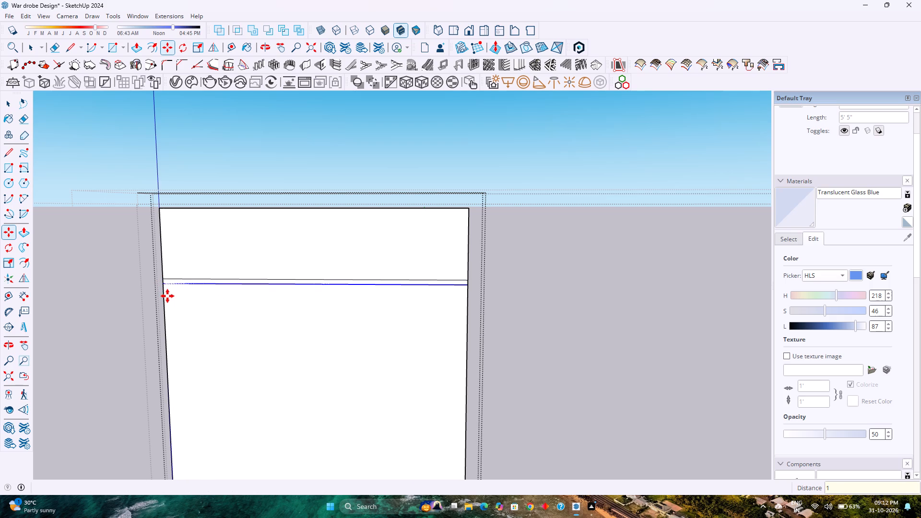
key(space)
Copy the thin strip face with its edges 6' along the red axis, clear of the panel.
scroll(249, 284, up, 3)
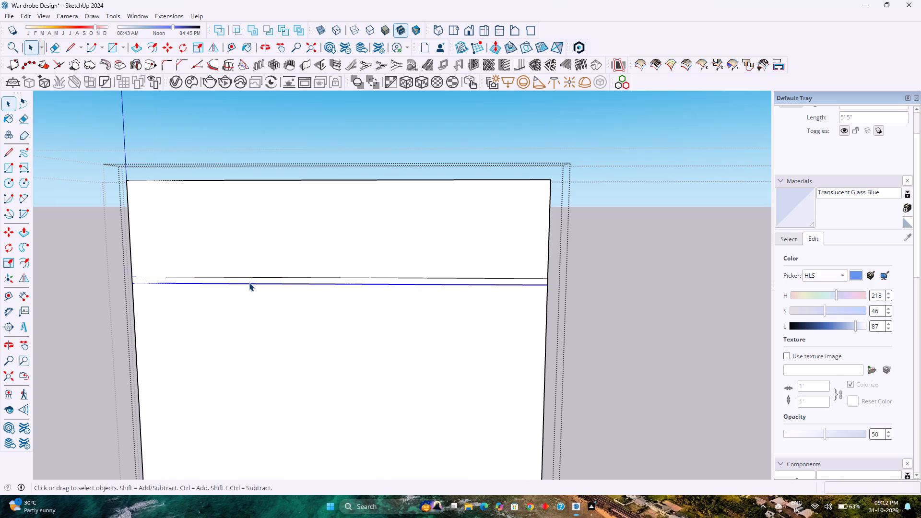
double_click(248, 279)
scroll(248, 282, up, 3)
double_click(248, 282)
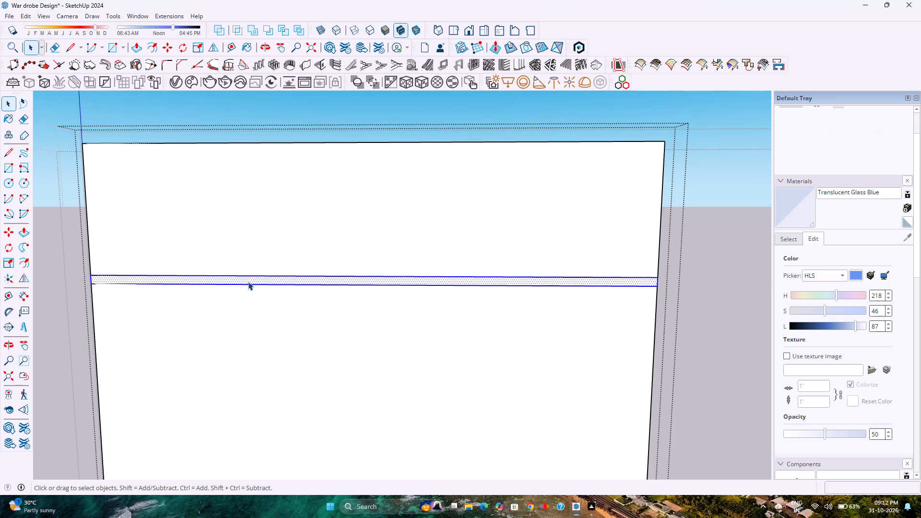
scroll(248, 282, down, 9)
key(m)
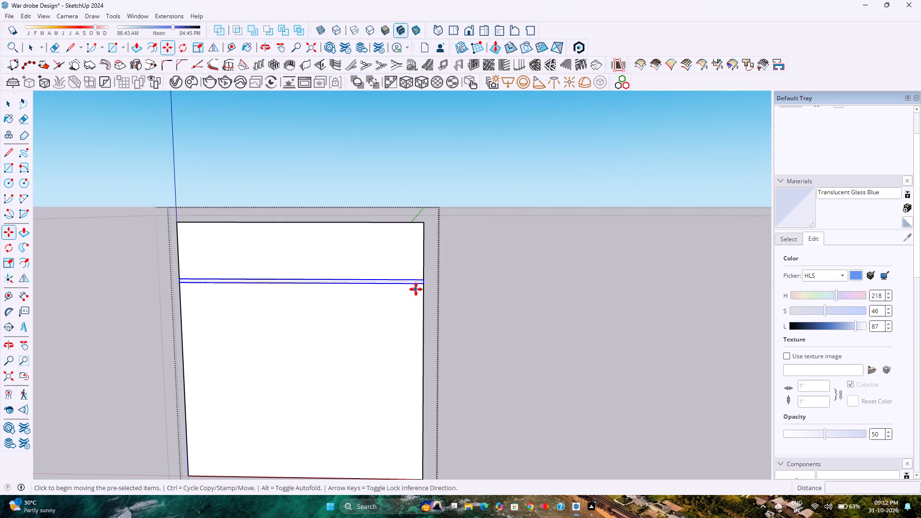
click(423, 285)
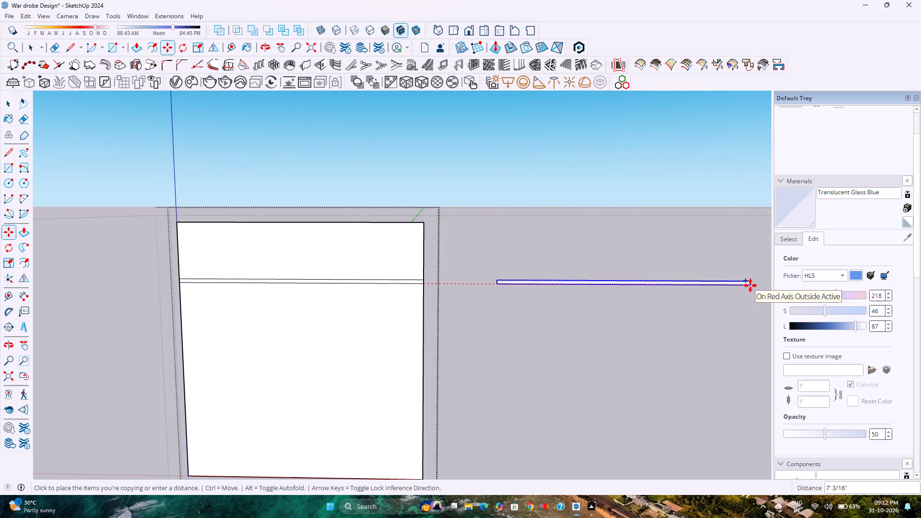
text(6')
key(Return)
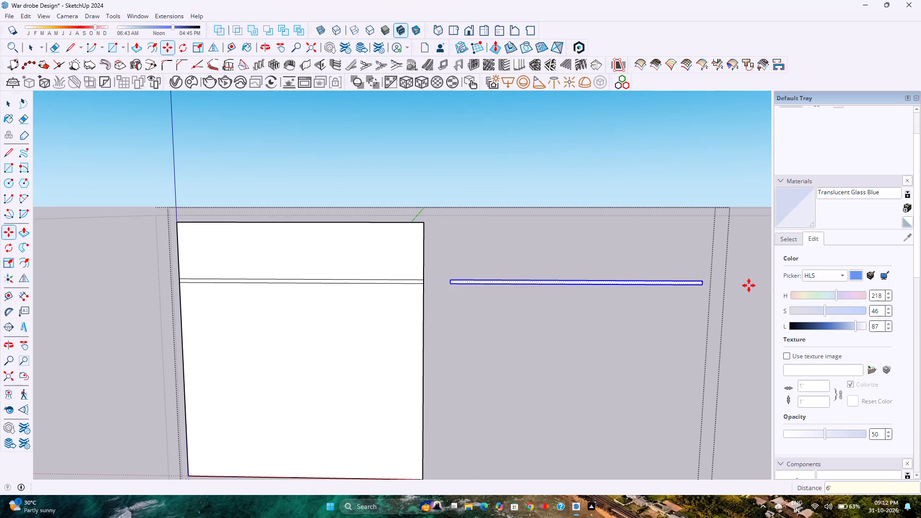
Make the copied strip beside the panel a group.
key(space)
right_click(499, 282)
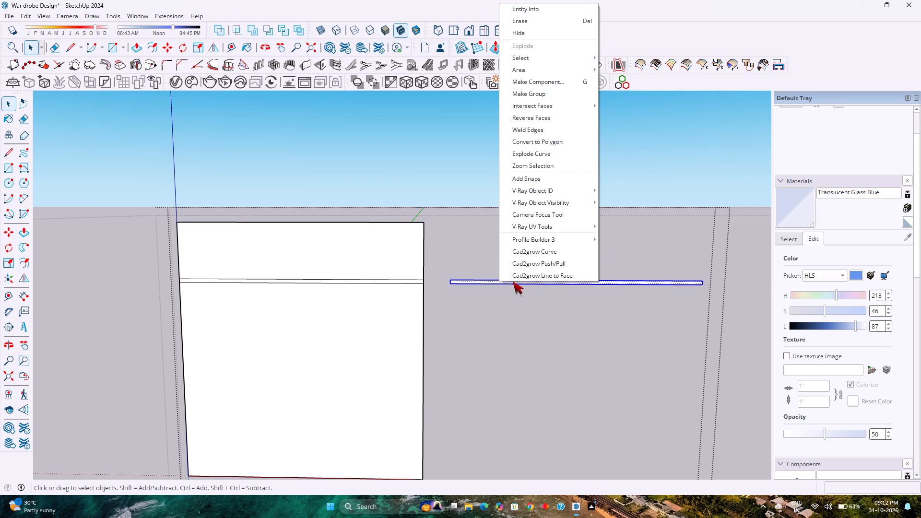
click(552, 95)
Erase the two horizontal strip lines from the original panel face.
key(e)
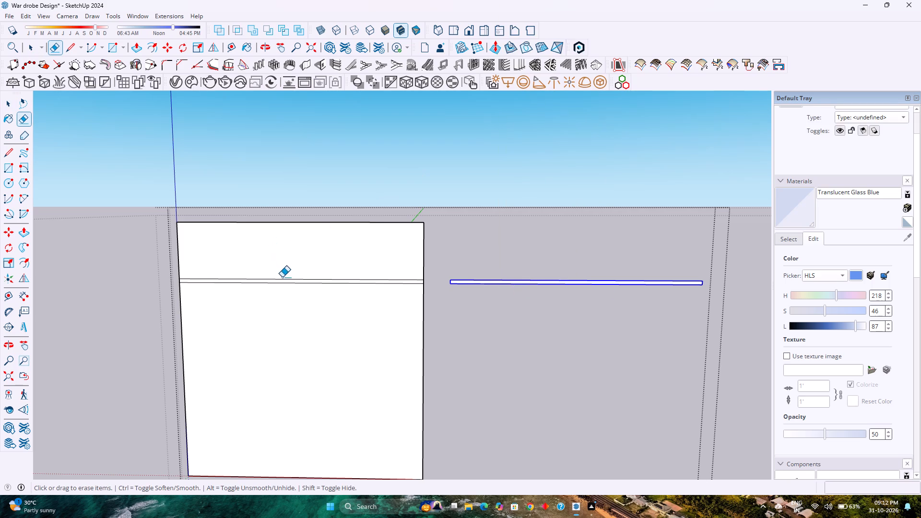
drag(283, 283, 285, 288)
click(289, 281)
key(space)
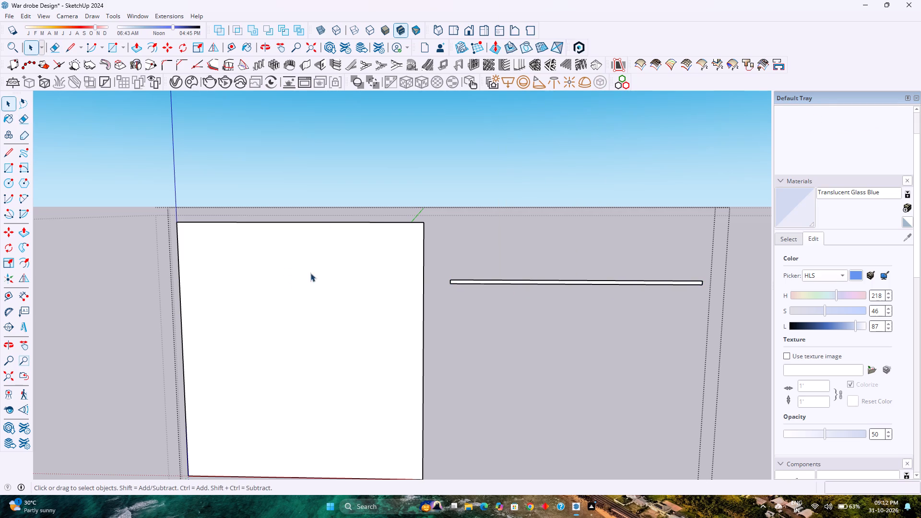
Select the panel face and open the Create Vertical Louvres settings for it.
middle_drag(320, 270, 248, 348)
click(276, 298)
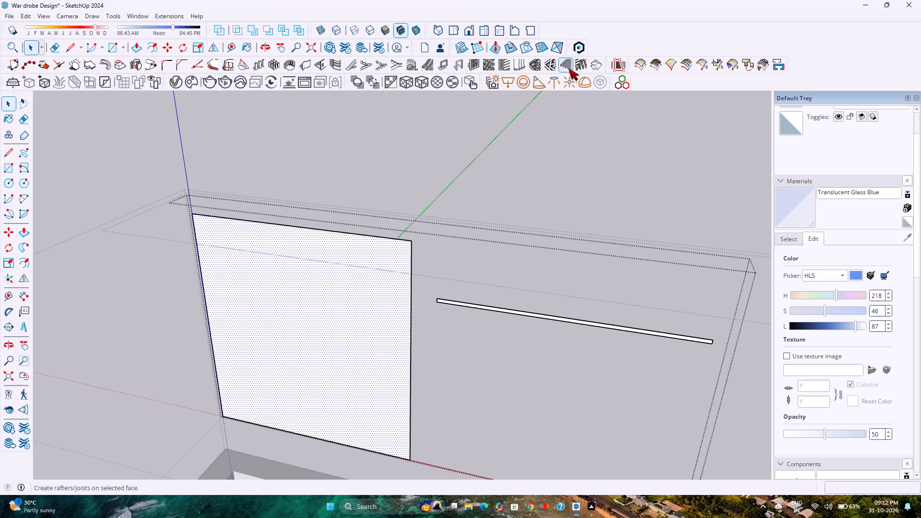
click(523, 71)
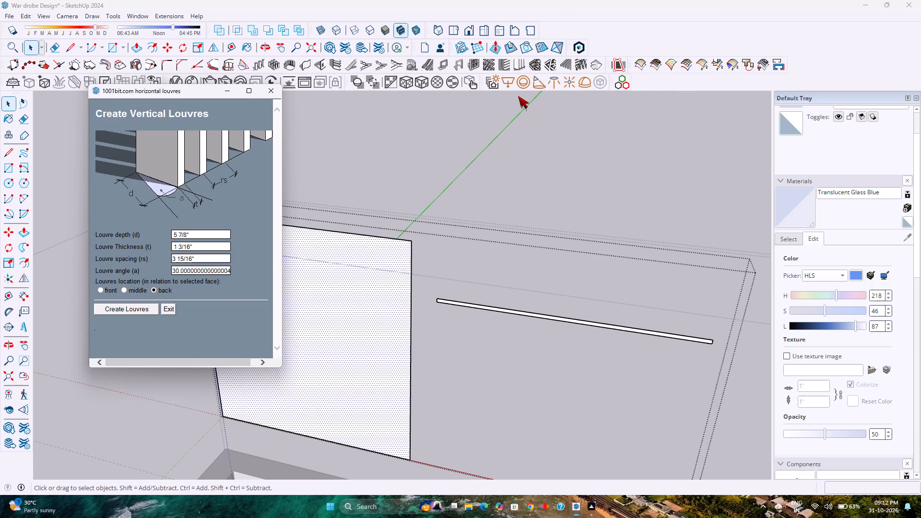
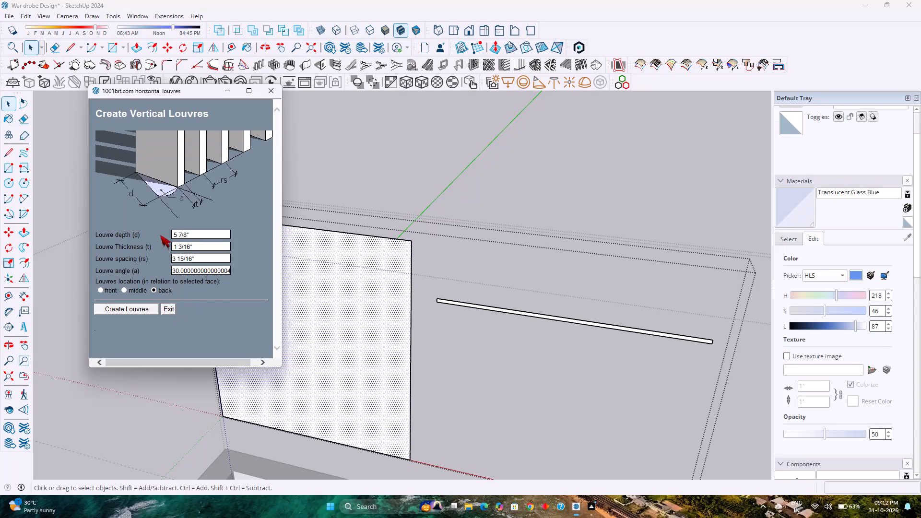
Create vertical louvres on the panel face with depth 0.25", thickness 1.5", spacing 2", angle 0 and front location.
click(197, 234)
text(0.25")
key(Return)
click(199, 248)
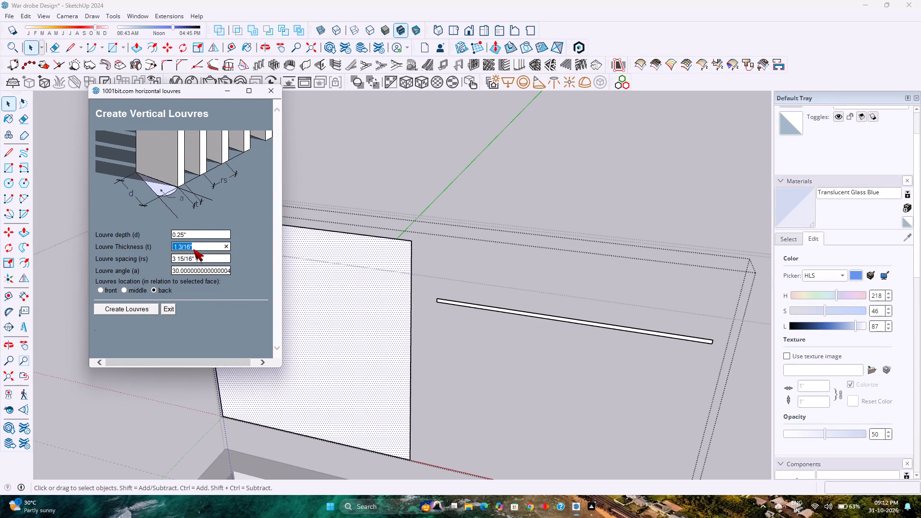
text(1.5")
key(Return)
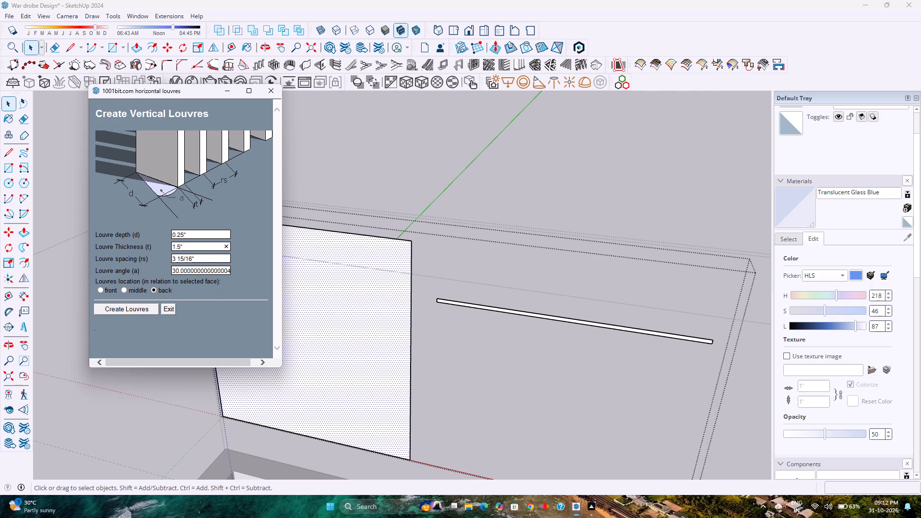
click(209, 255)
text(2")
key(Return)
click(201, 274)
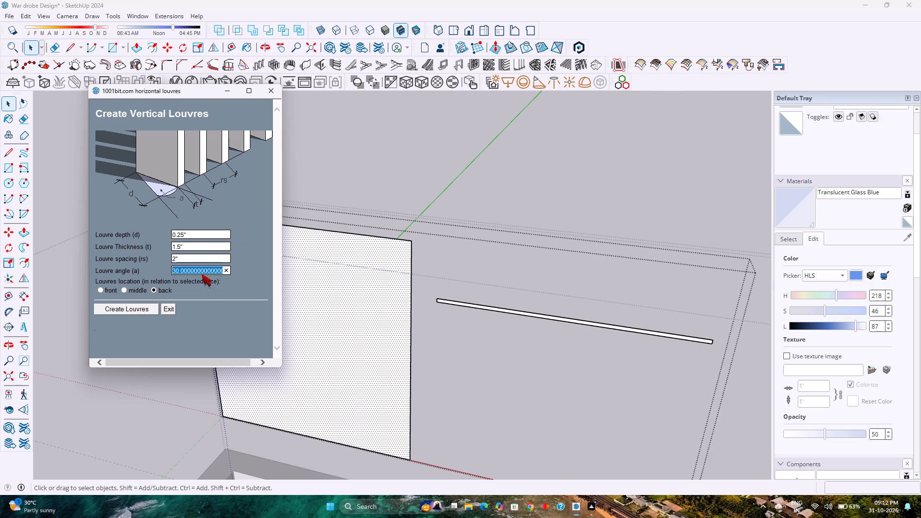
key(0)
key(Return)
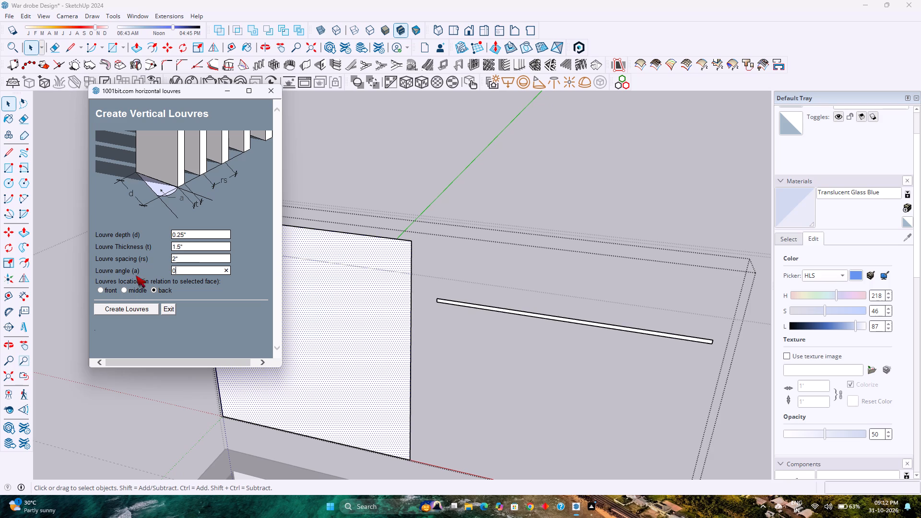
click(102, 291)
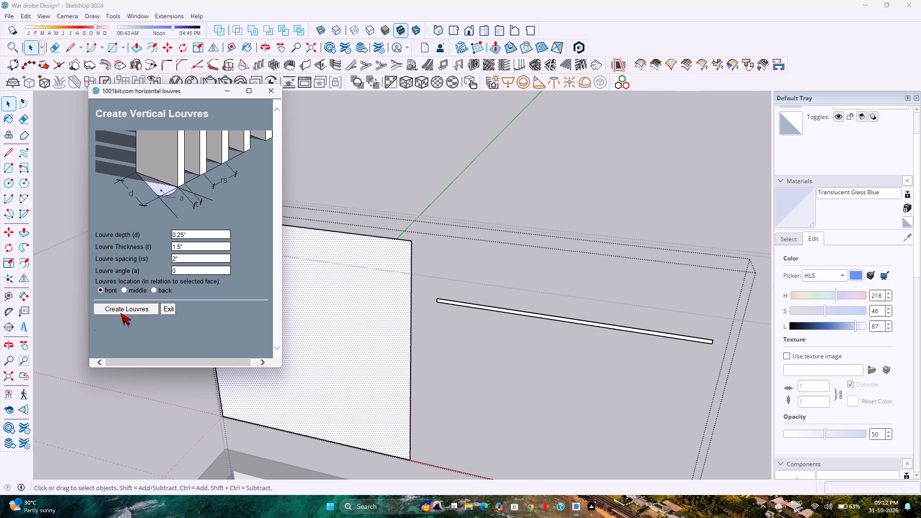
click(122, 310)
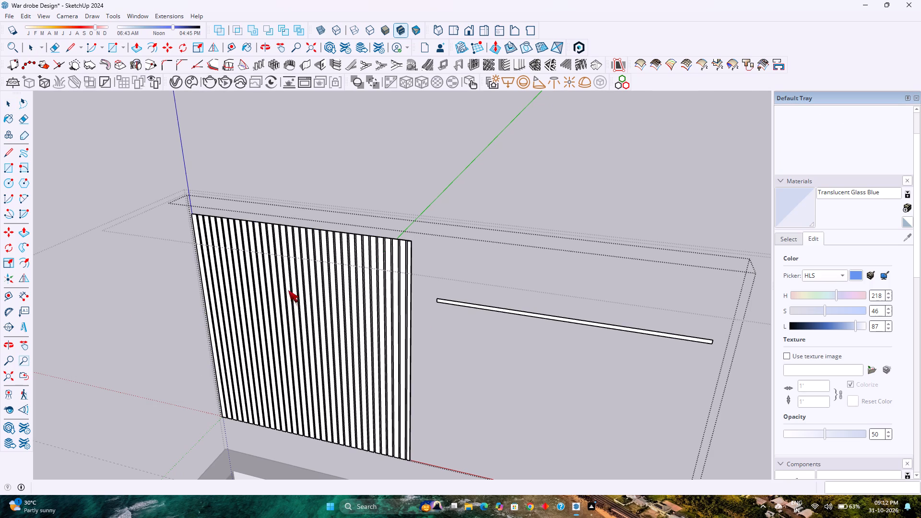
Open the end louvre nearest the thin strip and draw a 1/4" line across its side at the top corner.
scroll(414, 237, up, 17)
double_click(431, 232)
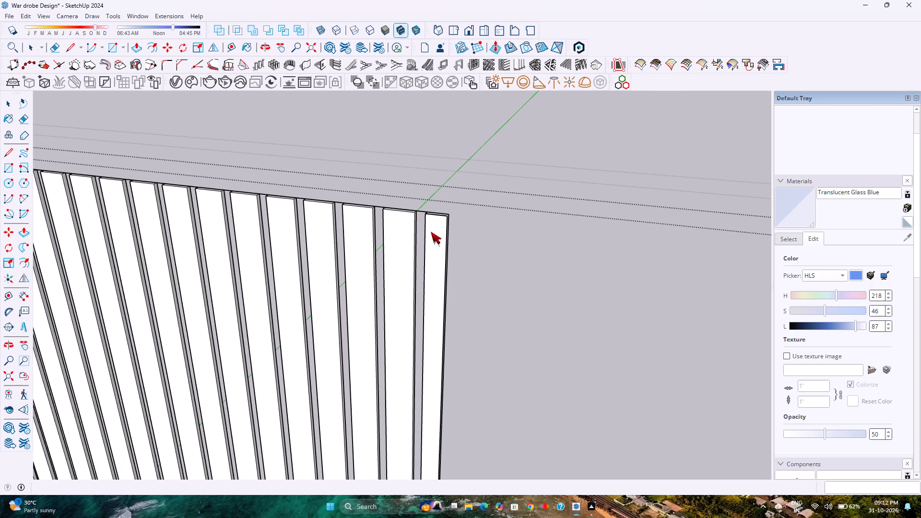
scroll(431, 232, up, 5)
double_click(445, 223)
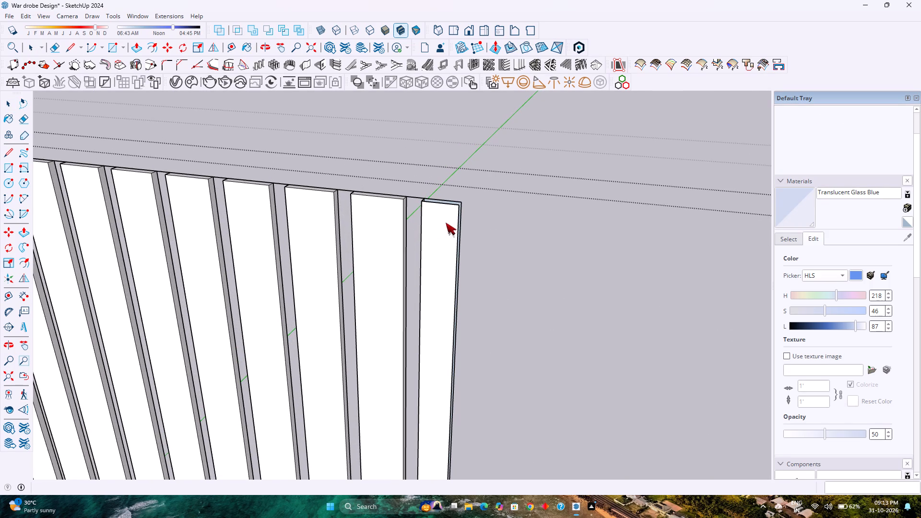
key(Escape)
double_click(446, 223)
scroll(446, 224, up, 5)
triple_click(446, 224)
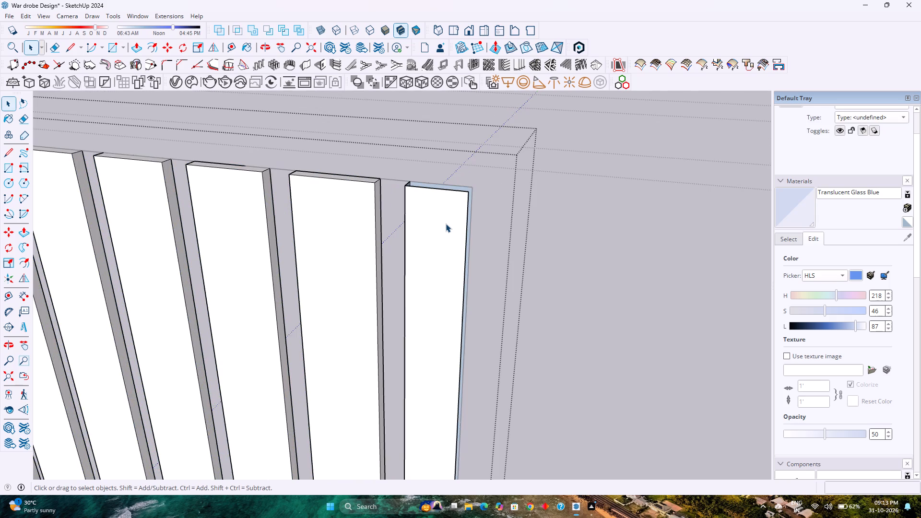
click(446, 224)
key(l)
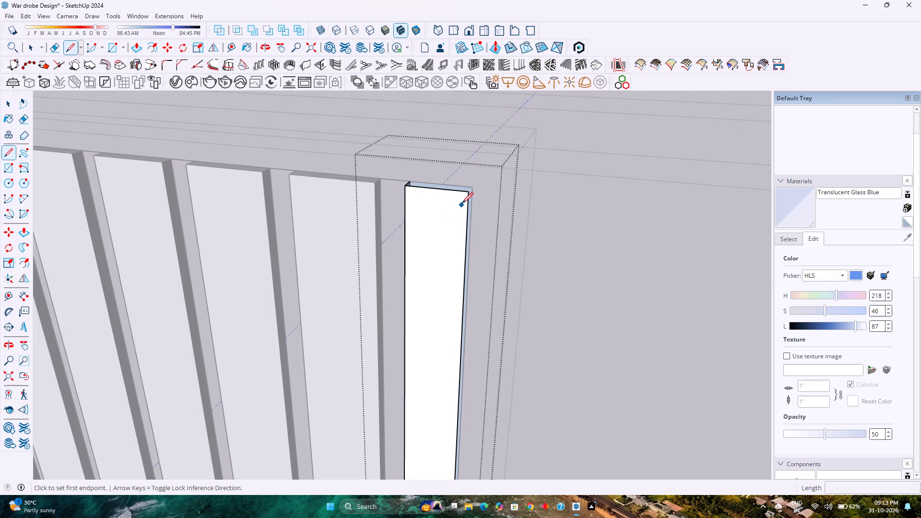
click(469, 196)
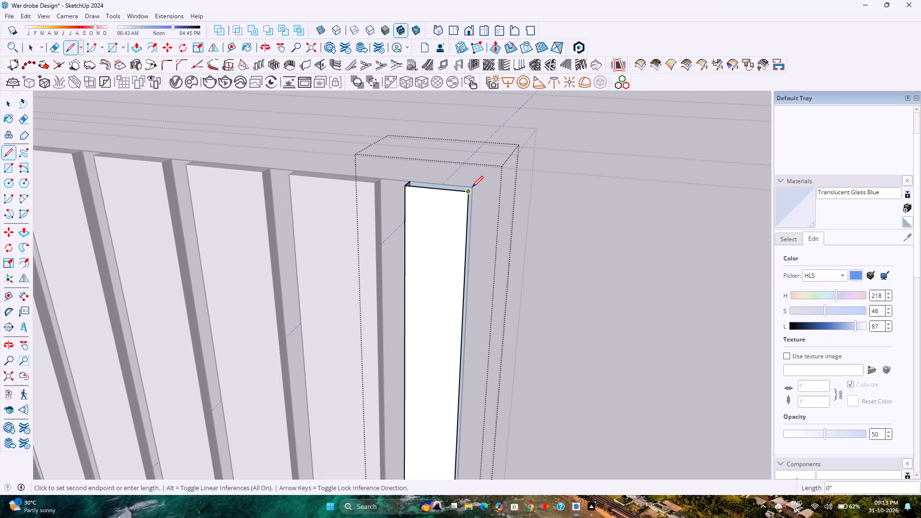
scroll(472, 187, up, 9)
click(470, 188)
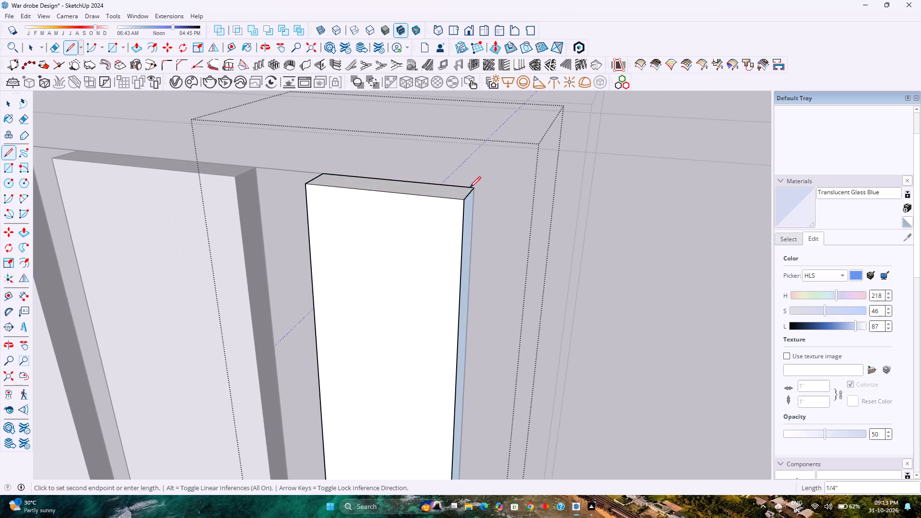
Draw a matching line across the bottom corner of the end louvre's side and close the louvre group.
scroll(415, 227, down, 17)
shift+middle_drag(376, 306, 354, 199)
scroll(357, 180, down, 4)
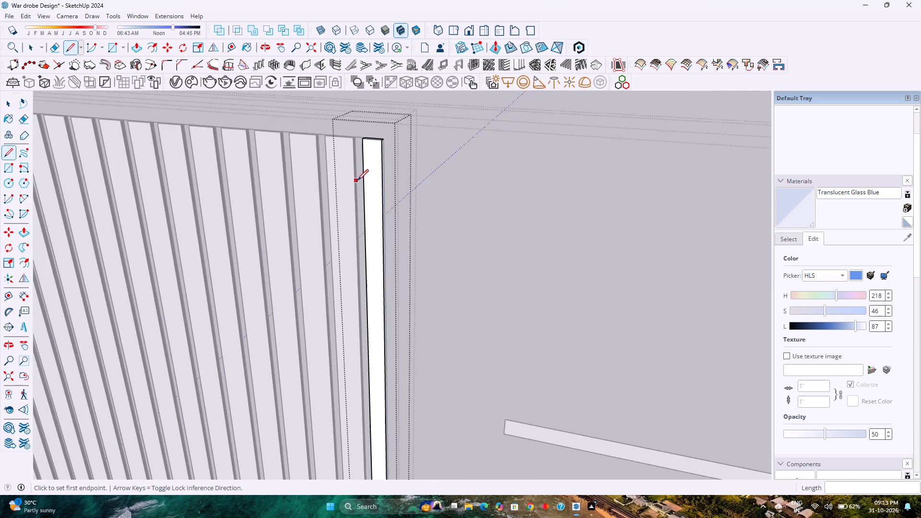
scroll(357, 180, down, 4)
key(Escape)
scroll(384, 243, down, 11)
shift+middle_drag(340, 344, 322, 201)
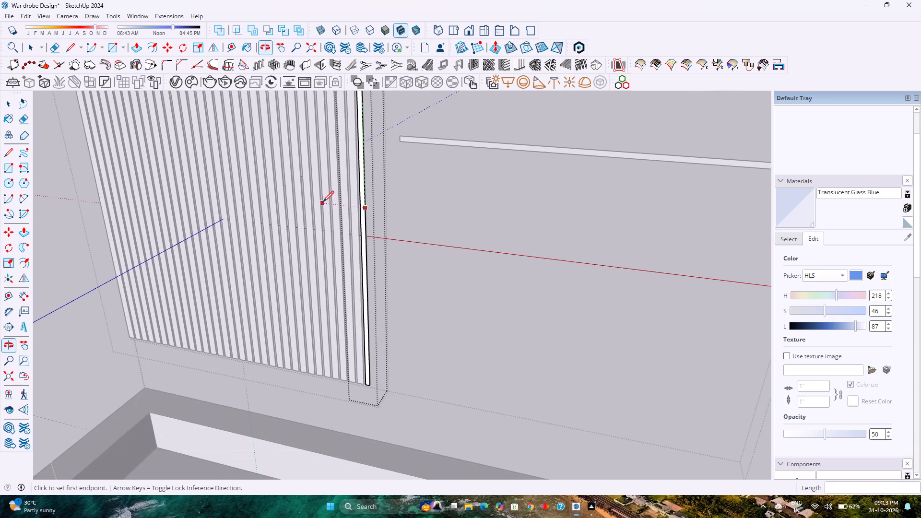
scroll(381, 405, up, 20)
scroll(381, 405, up, 1)
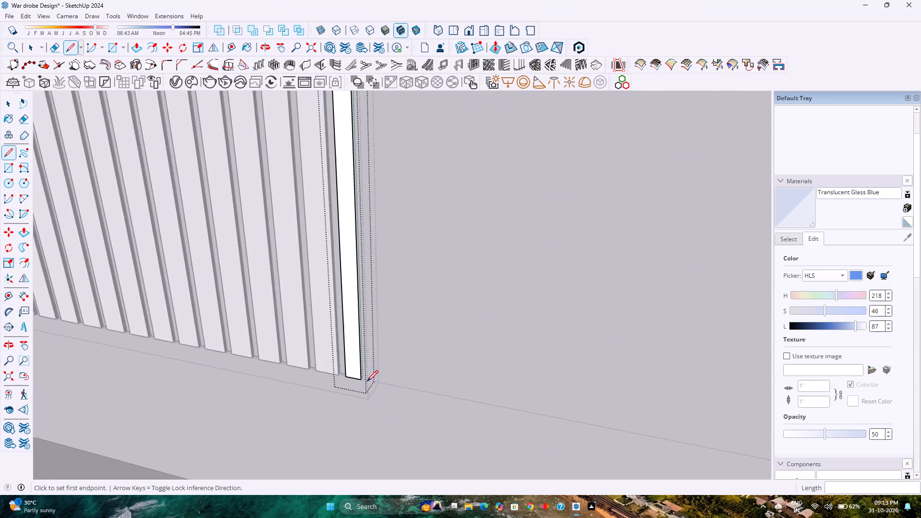
scroll(367, 381, up, 10)
click(348, 374)
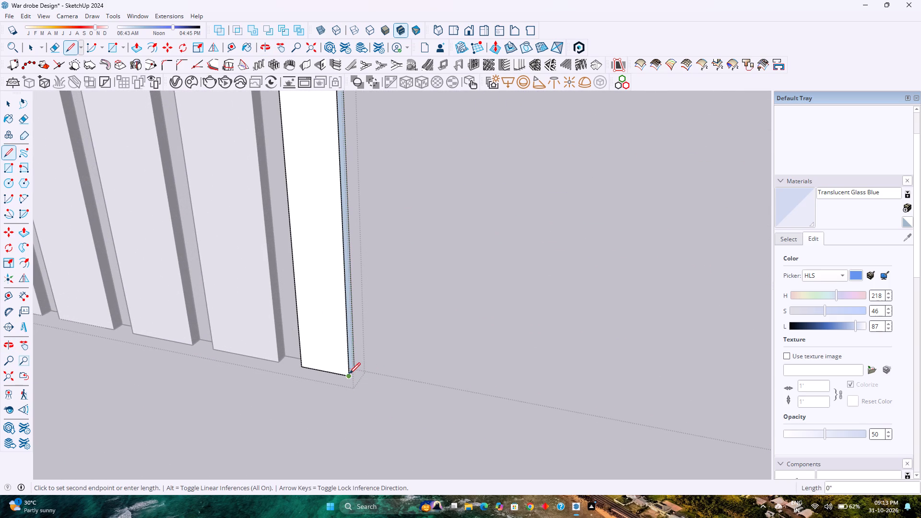
click(358, 366)
key(space)
scroll(352, 364, down, 12)
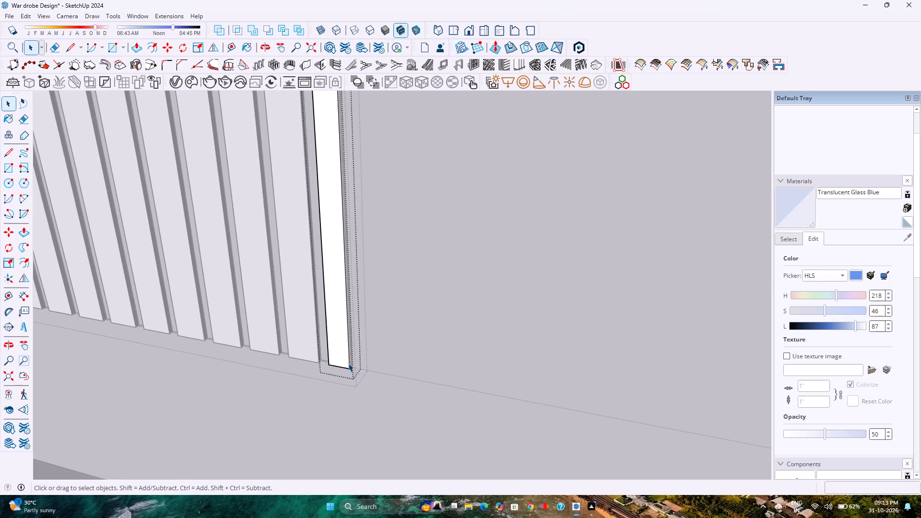
scroll(348, 363, down, 5)
key(Escape)
scroll(341, 364, up, 4)
key(Escape)
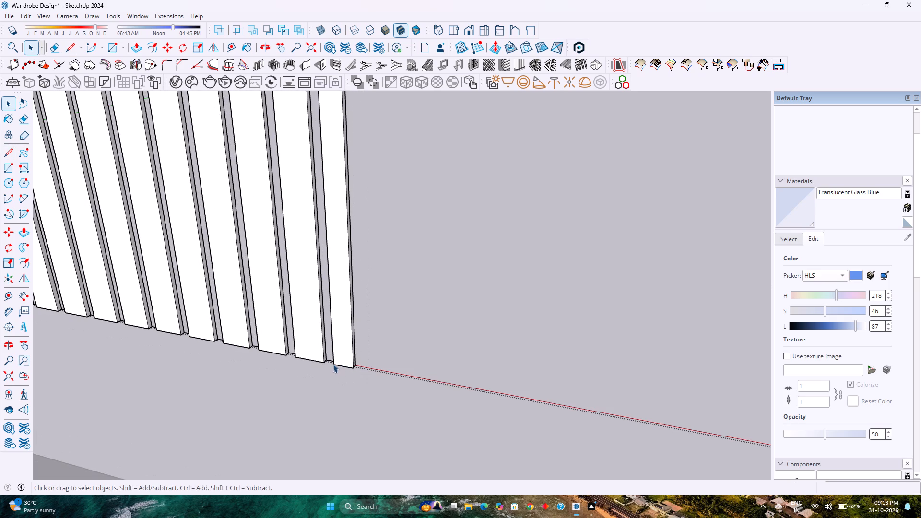
Delete the original panel face and its edges behind the louvres.
click(331, 361)
double_click(331, 361)
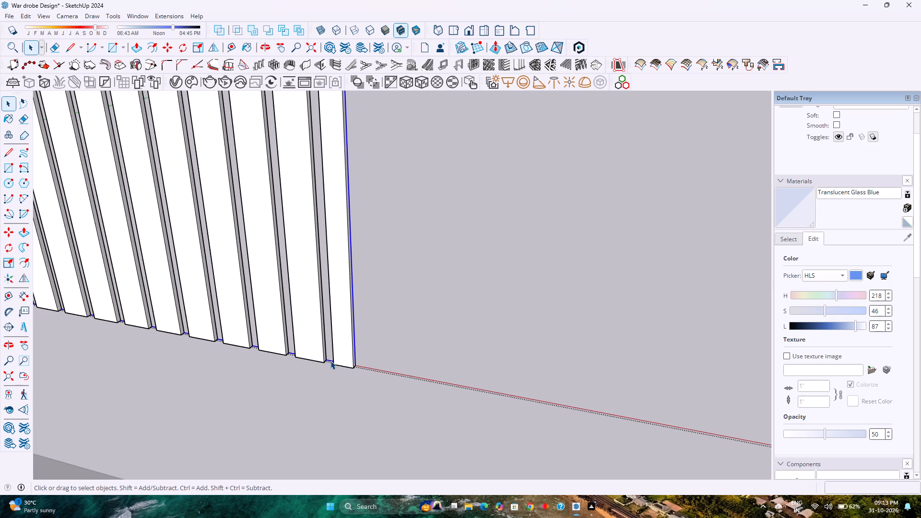
key(Delete)
scroll(331, 361, down, 20)
scroll(331, 361, down, 3)
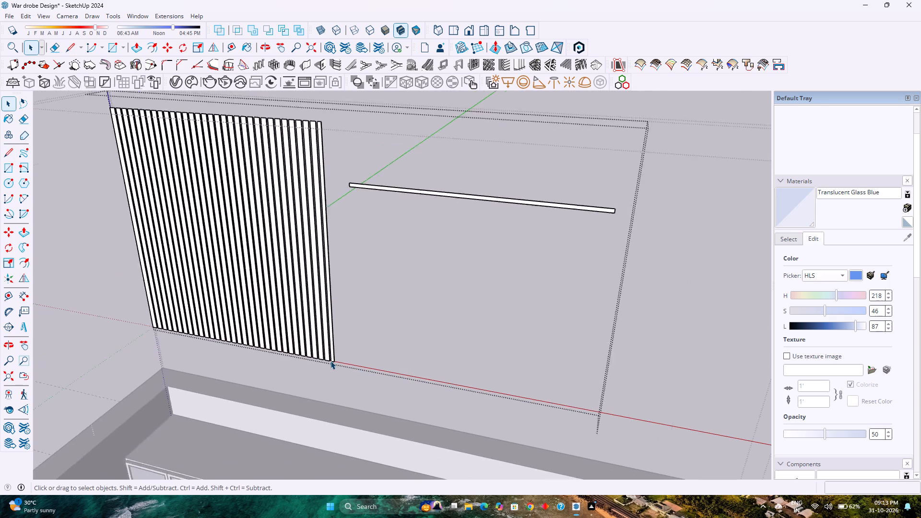
Move the thin strip group 6' along the red axis back onto the louvred panel.
click(390, 225)
scroll(390, 225, up, 4)
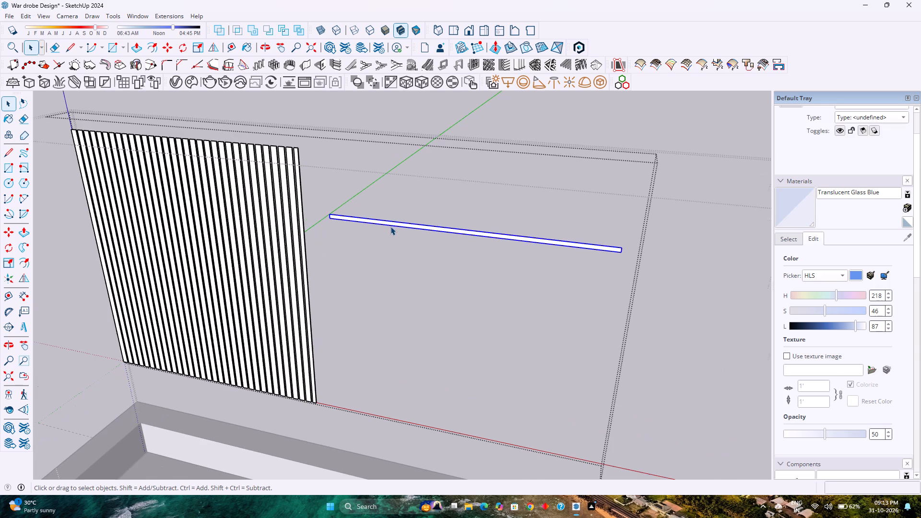
key(m)
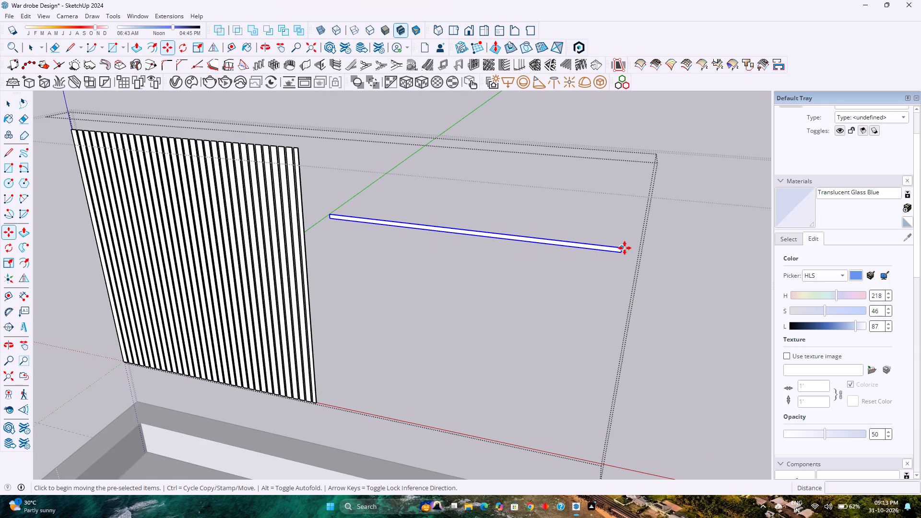
click(624, 248)
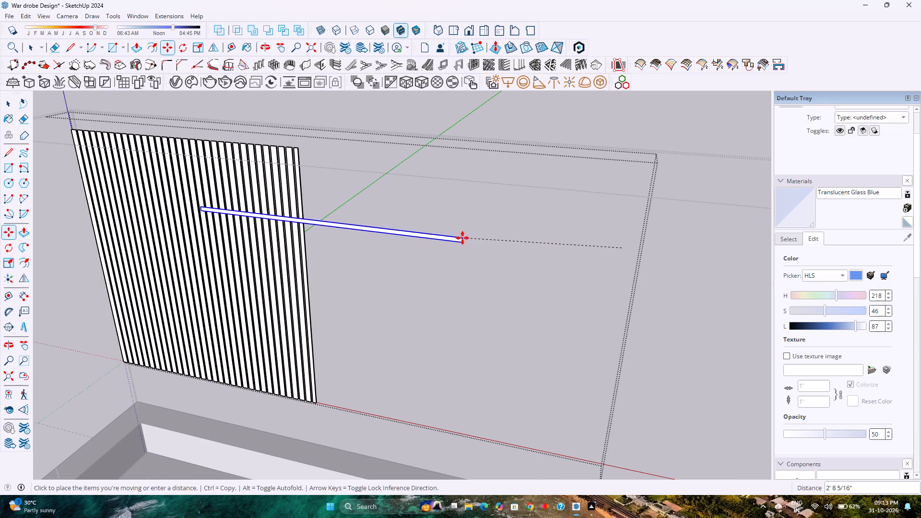
key(Right)
text(6')
key(Return)
Move the strip group 1/4" forward from the louvres' back corner to their front face.
scroll(331, 221, up, 2)
middle_drag(331, 221, 205, 241)
scroll(265, 188, up, 15)
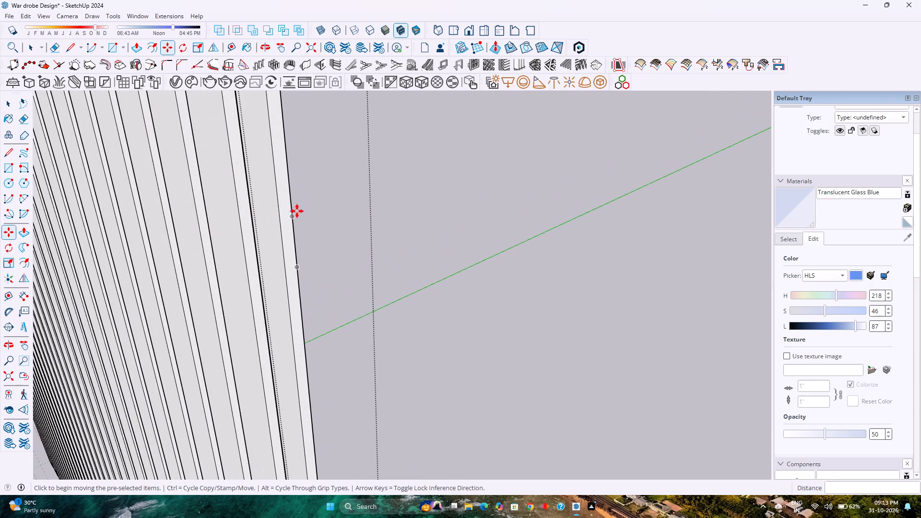
click(293, 217)
click(274, 225)
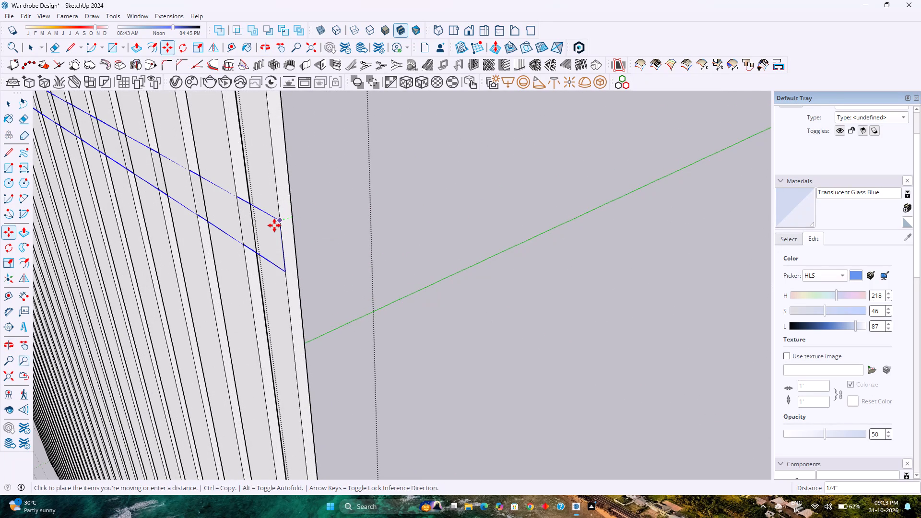
Push/Pull the strip's face out 1' from the louvres to form a shelf, and close the group.
key(space)
double_click(271, 231)
key(p)
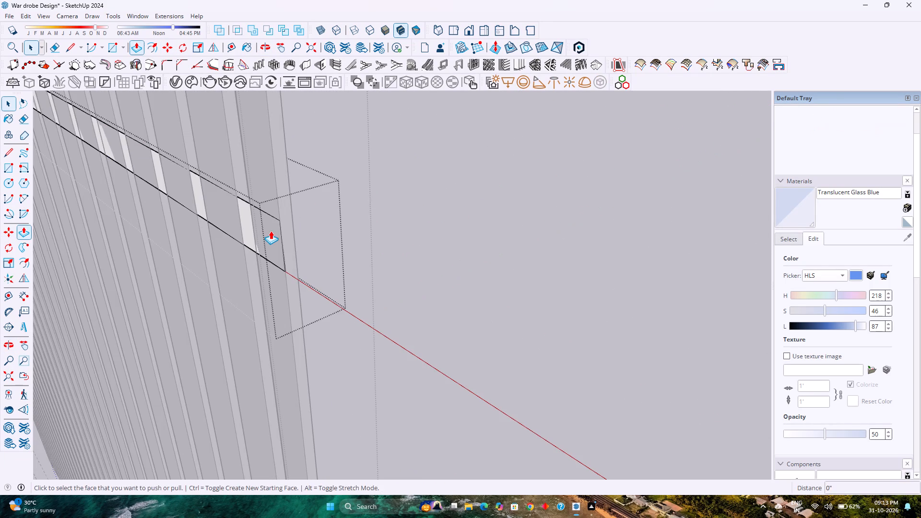
click(271, 231)
scroll(225, 251, down, 10)
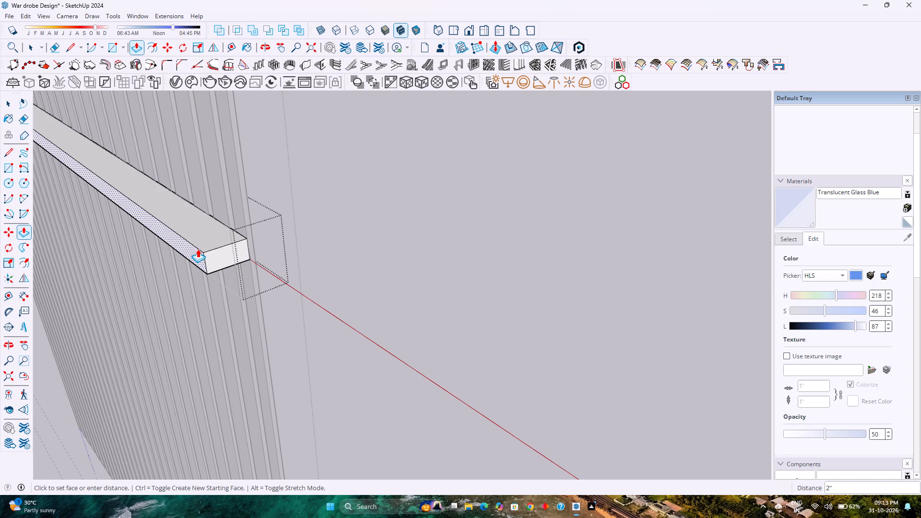
key(1)
key(apostrophe)
key(Return)
key(space)
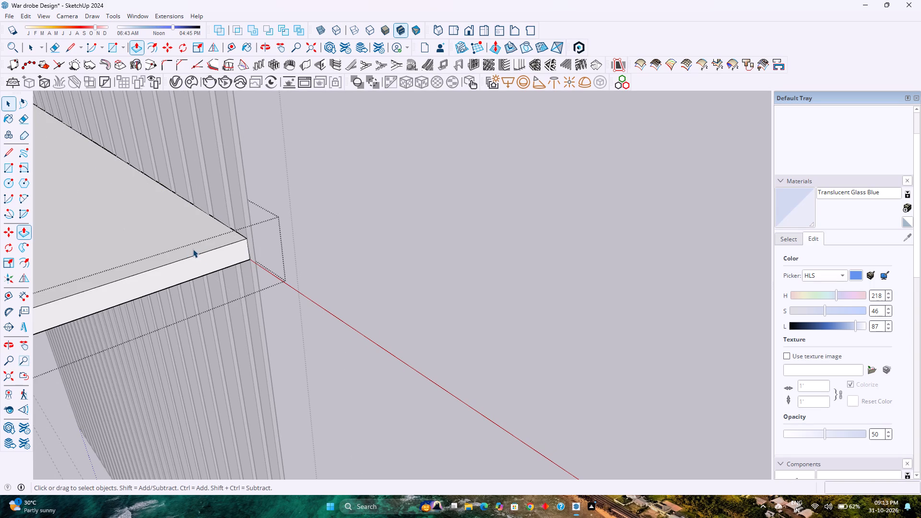
scroll(193, 249, down, 10)
key(Escape)
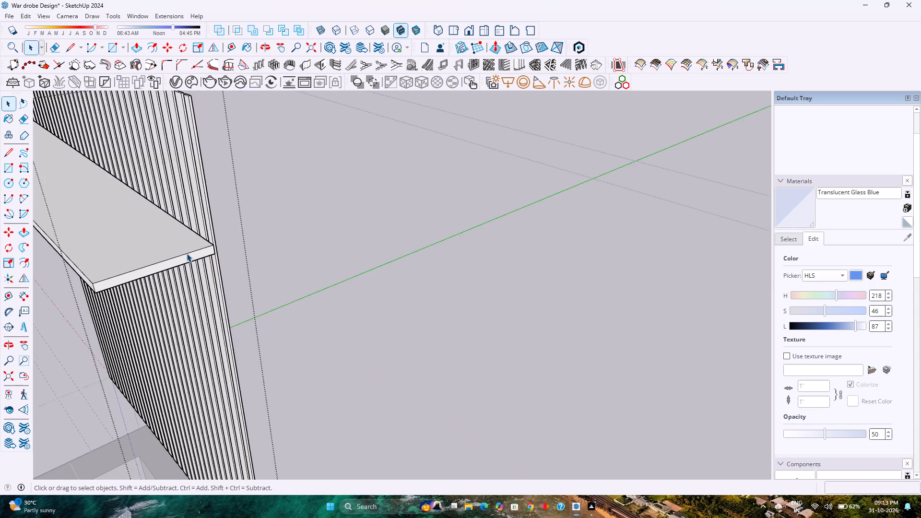
Move the louvred panel with its shelf 12' down the blue axis, into the space below the glazed cabinets.
scroll(187, 253, down, 14)
middle_drag(178, 272, 286, 264)
key(Escape)
scroll(292, 259, down, 4)
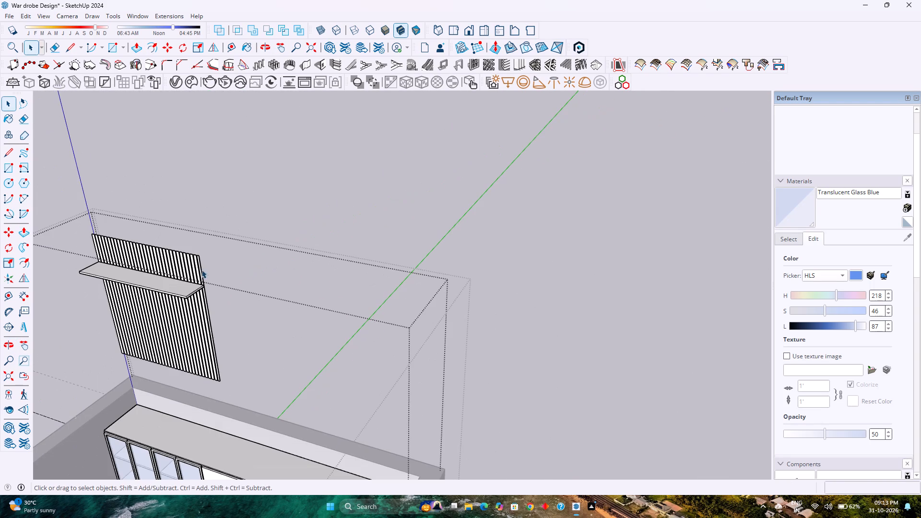
click(198, 267)
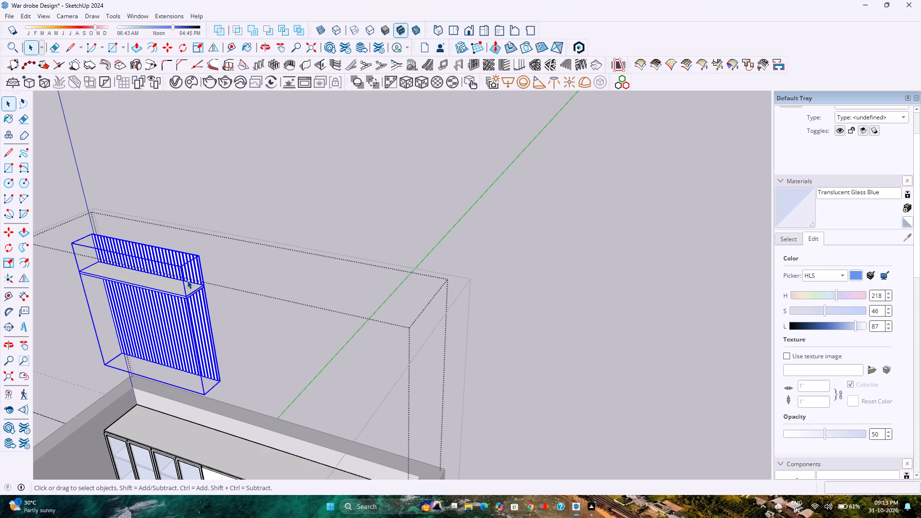
key(m)
click(199, 254)
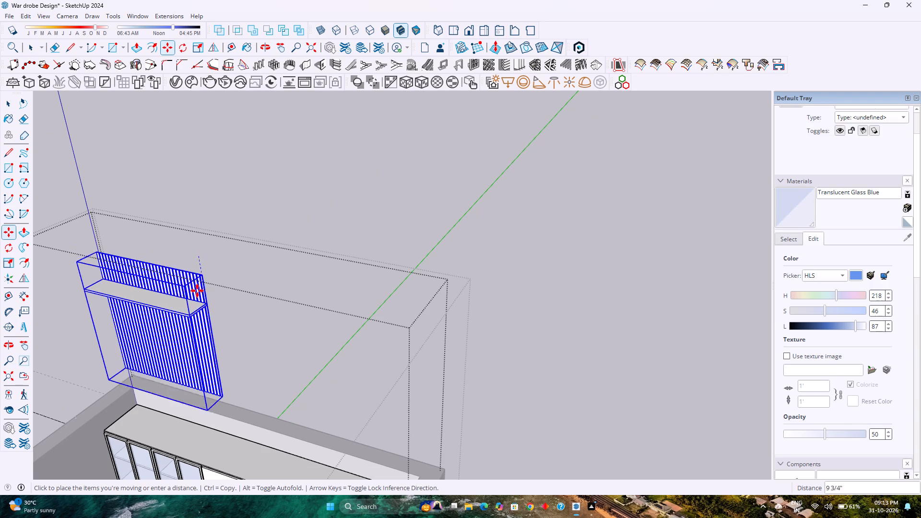
key(Up)
text(12')
key(Return)
key(space)
Examine the louvred panel and shelf in place beside the wardrobe from the open front of the room.
scroll(199, 294, down, 6)
middle_drag(190, 333, 185, 316)
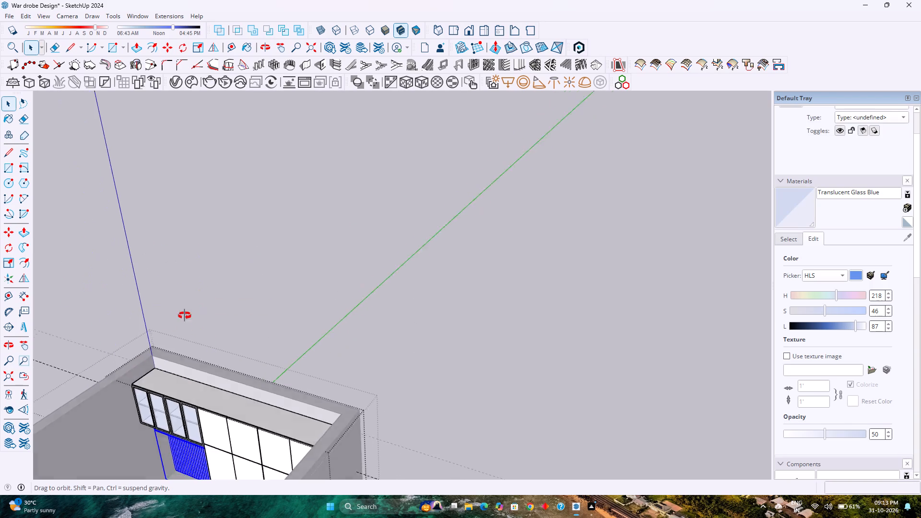
middle_drag(185, 316, 288, 240)
scroll(308, 231, down, 5)
key(Escape)
scroll(306, 238, down, 3)
shift+middle_drag(260, 295, 296, 246)
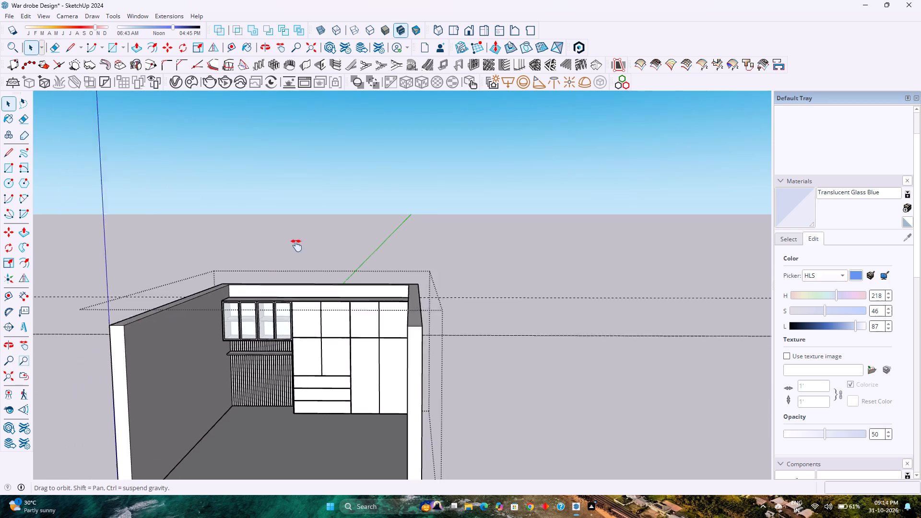
shift+middle_drag(296, 246, 317, 225)
scroll(281, 345, up, 4)
middle_drag(280, 345, 294, 376)
scroll(291, 354, down, 4)
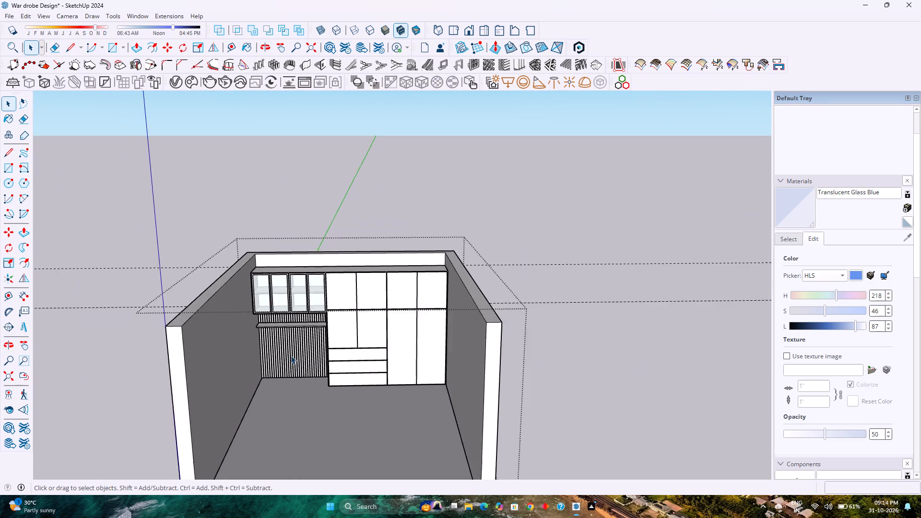
middle_click(291, 355)
middle_drag(290, 355, 293, 318)
scroll(295, 318, down, 4)
Save the wardrobe model.
key(ctrl+s)
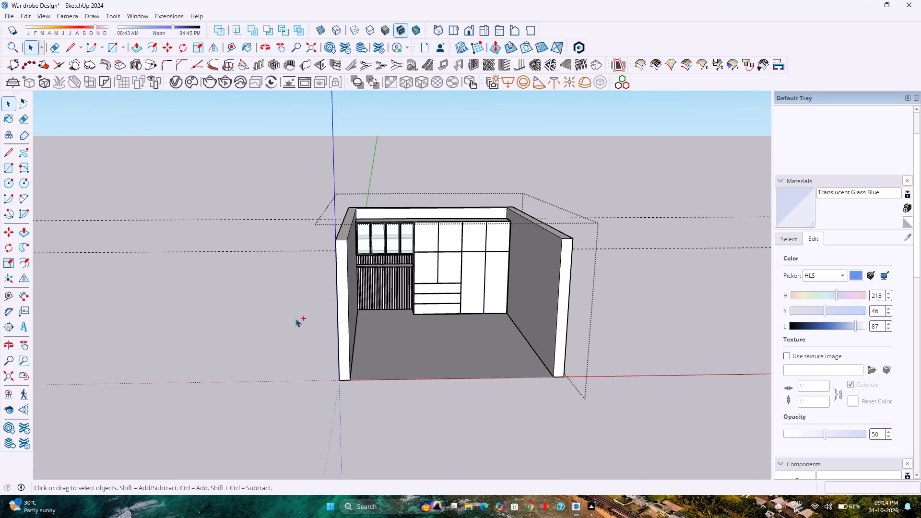
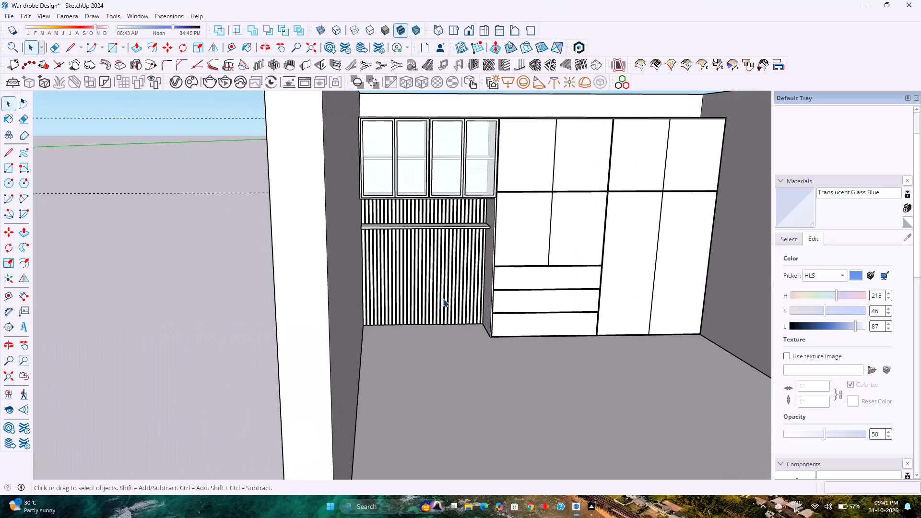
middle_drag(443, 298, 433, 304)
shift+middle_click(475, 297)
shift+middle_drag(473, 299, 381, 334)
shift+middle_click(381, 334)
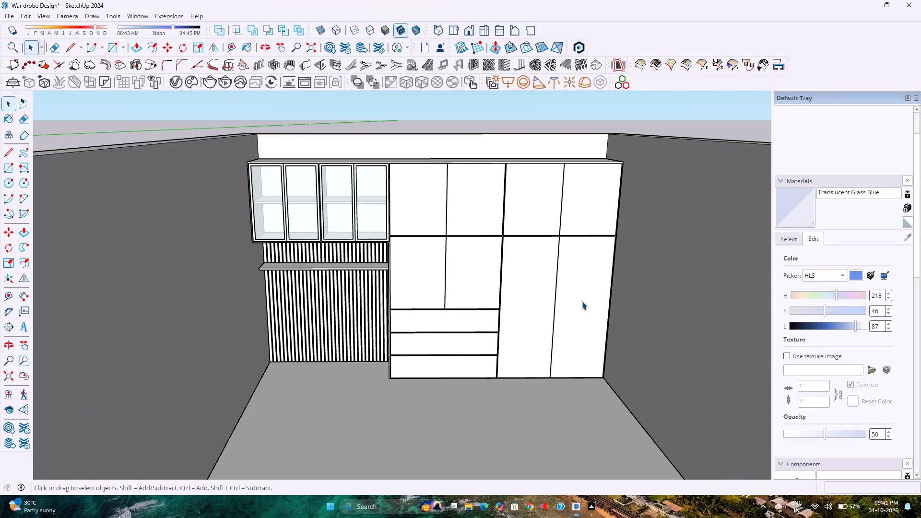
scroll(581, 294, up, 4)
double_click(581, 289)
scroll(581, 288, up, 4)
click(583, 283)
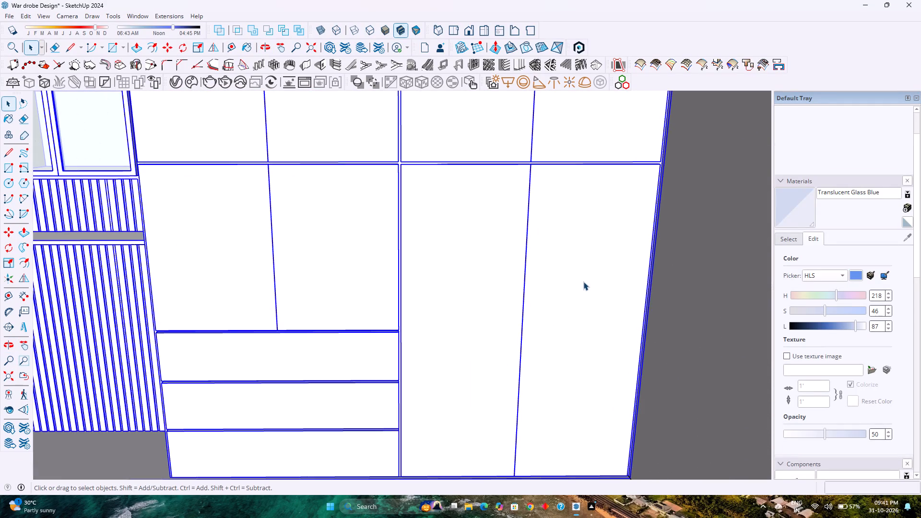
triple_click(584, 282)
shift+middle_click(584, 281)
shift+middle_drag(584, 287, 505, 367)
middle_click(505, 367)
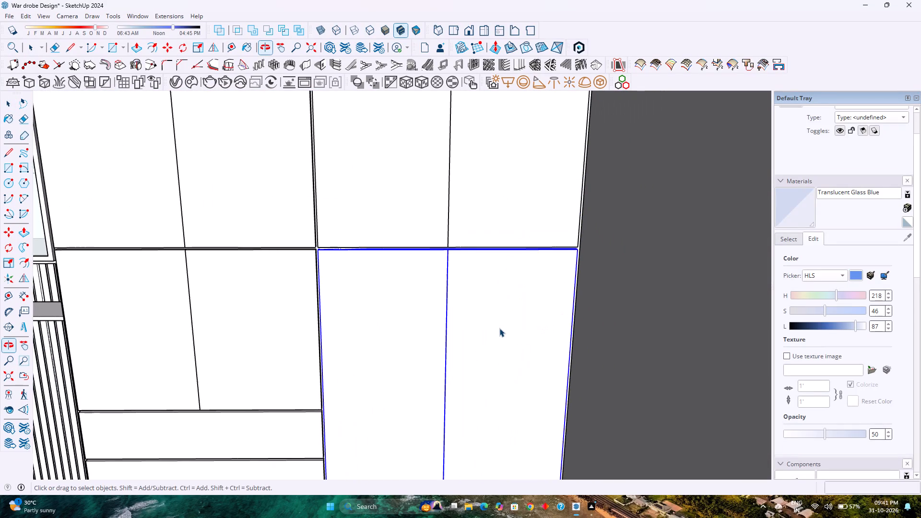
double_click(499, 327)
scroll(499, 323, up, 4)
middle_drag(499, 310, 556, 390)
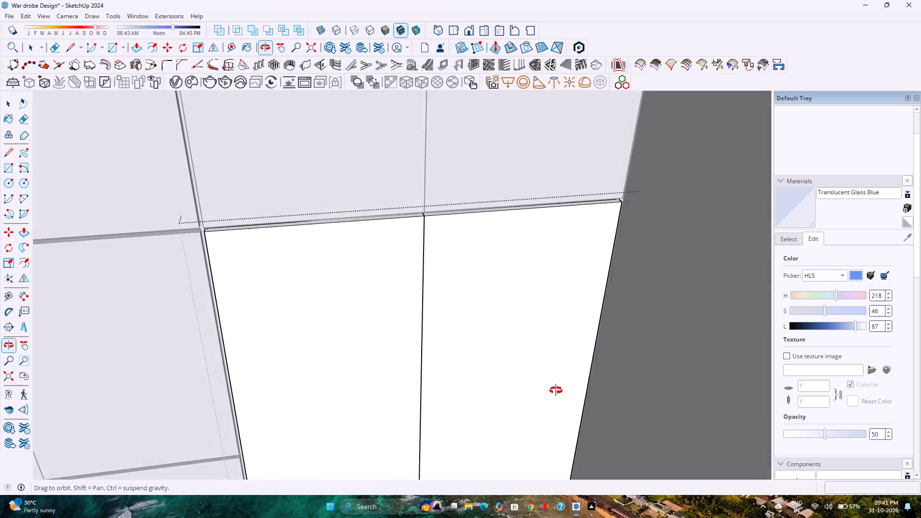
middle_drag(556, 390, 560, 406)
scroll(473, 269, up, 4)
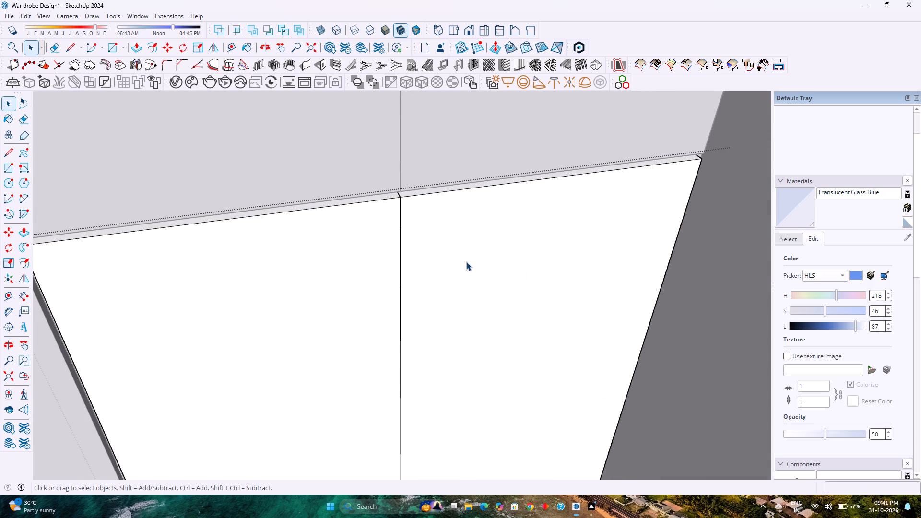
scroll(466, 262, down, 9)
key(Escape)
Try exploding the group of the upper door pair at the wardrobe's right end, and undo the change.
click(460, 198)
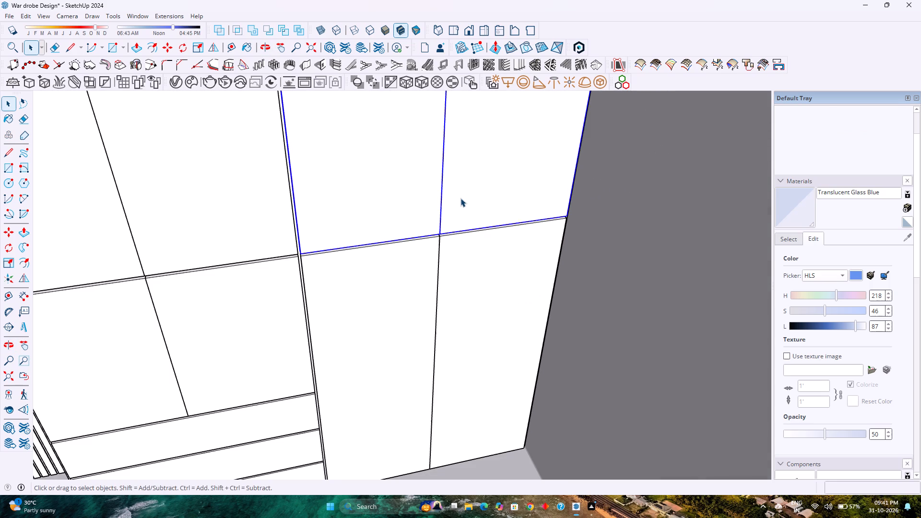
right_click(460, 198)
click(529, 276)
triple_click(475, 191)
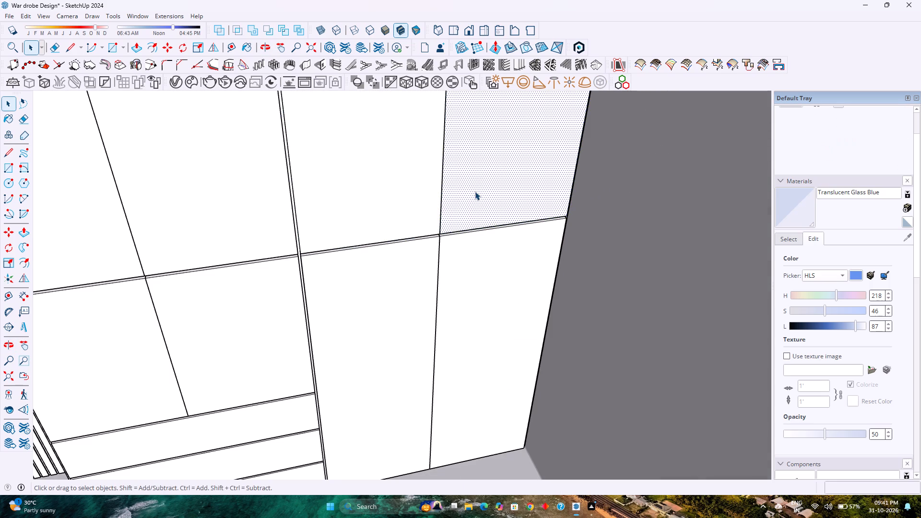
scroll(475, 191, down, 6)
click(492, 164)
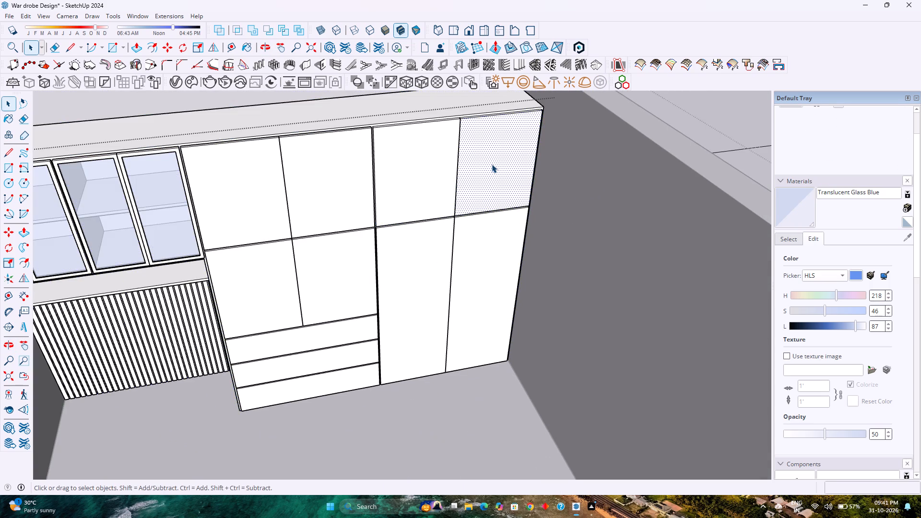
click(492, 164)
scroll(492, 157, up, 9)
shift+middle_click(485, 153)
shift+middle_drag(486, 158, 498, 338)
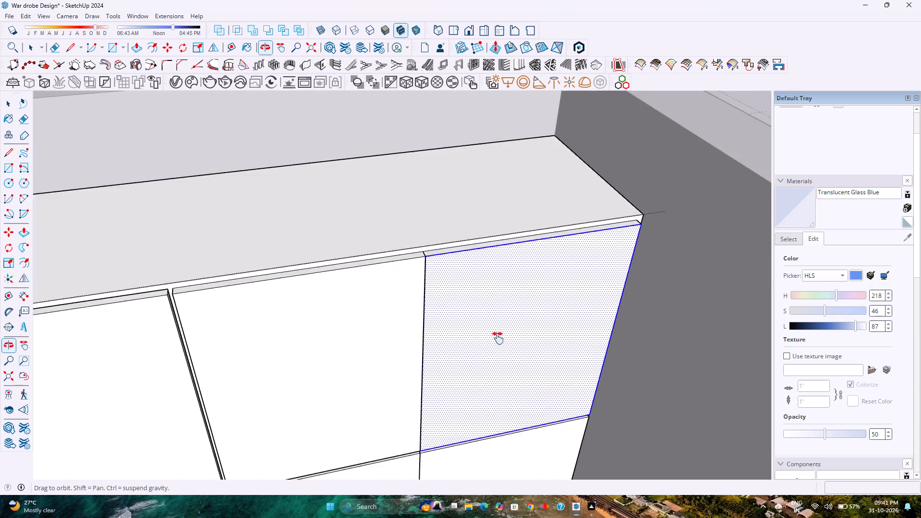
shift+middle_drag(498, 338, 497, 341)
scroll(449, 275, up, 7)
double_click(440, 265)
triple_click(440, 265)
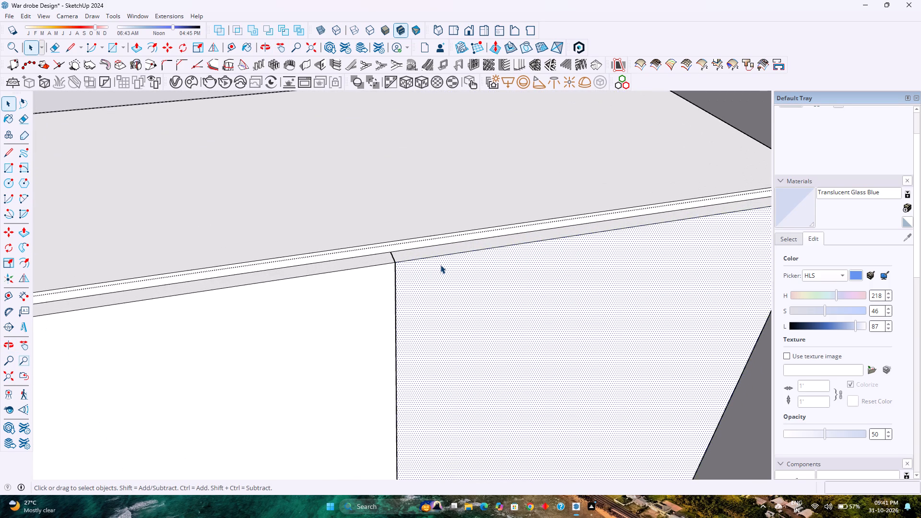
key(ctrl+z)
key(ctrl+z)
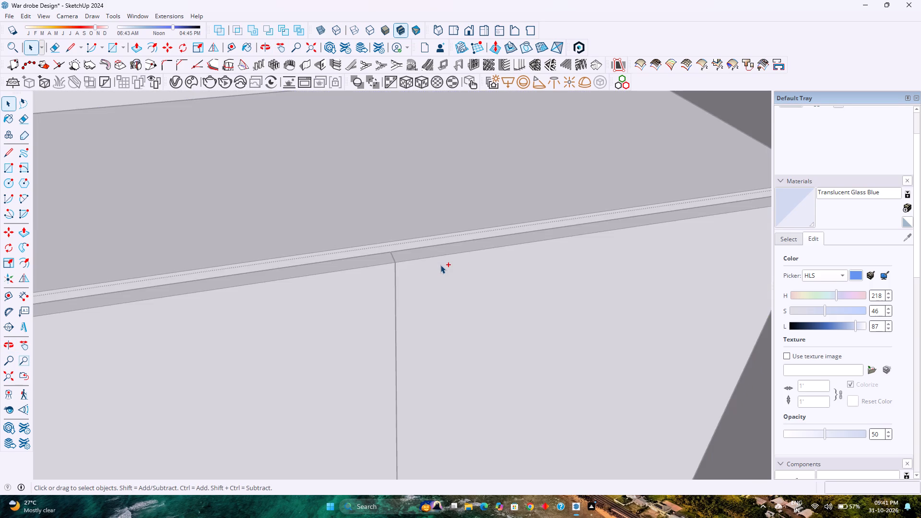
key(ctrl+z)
Make a group from all the geometry of the right leaf in the wardrobe's upper right door pair.
click(440, 265)
scroll(440, 265, down, 5)
double_click(440, 265)
triple_click(440, 265)
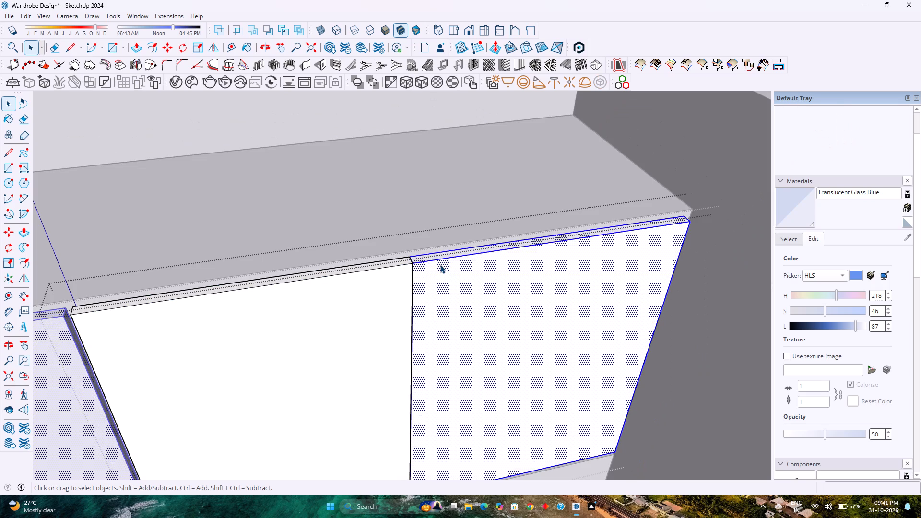
right_click(440, 265)
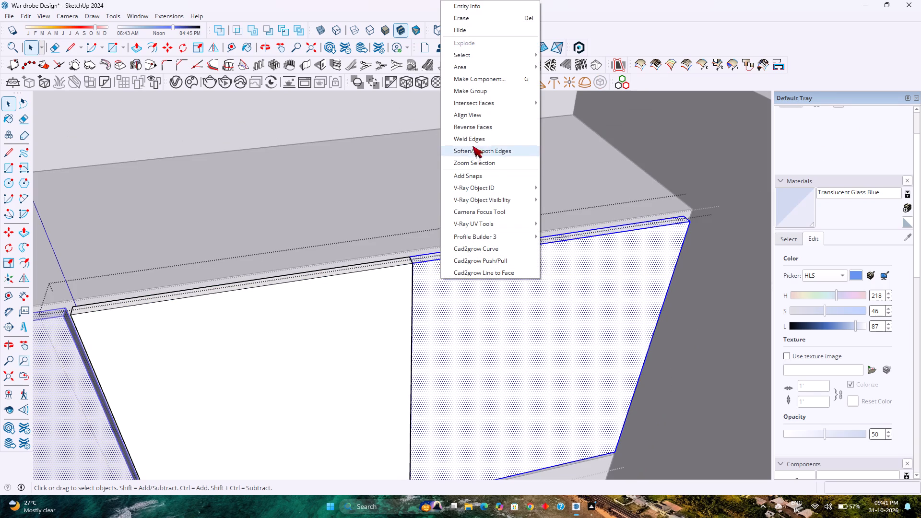
click(480, 94)
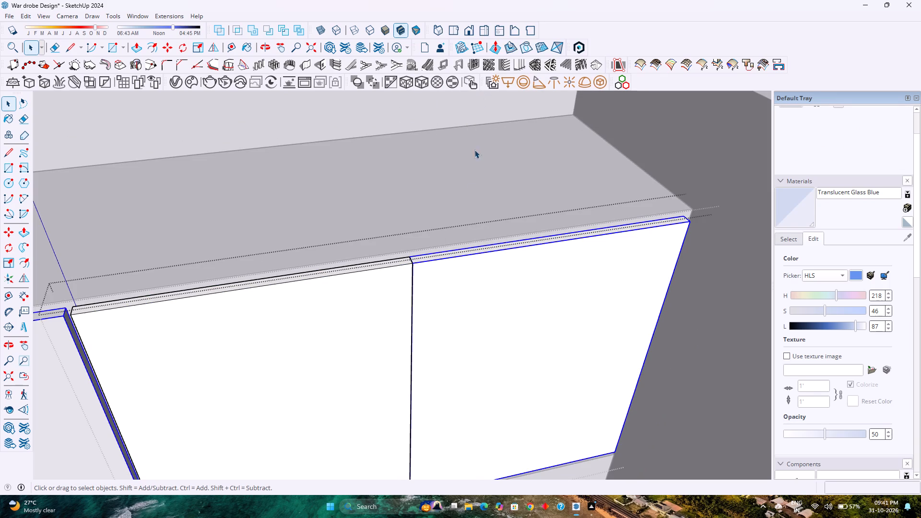
Open the new door-leaf group and place a guide across its top thickness, 1" from the end at the door joint.
double_click(471, 259)
scroll(471, 259, up, 4)
middle_drag(471, 259, 477, 349)
middle_click(477, 349)
scroll(461, 319, down, 2)
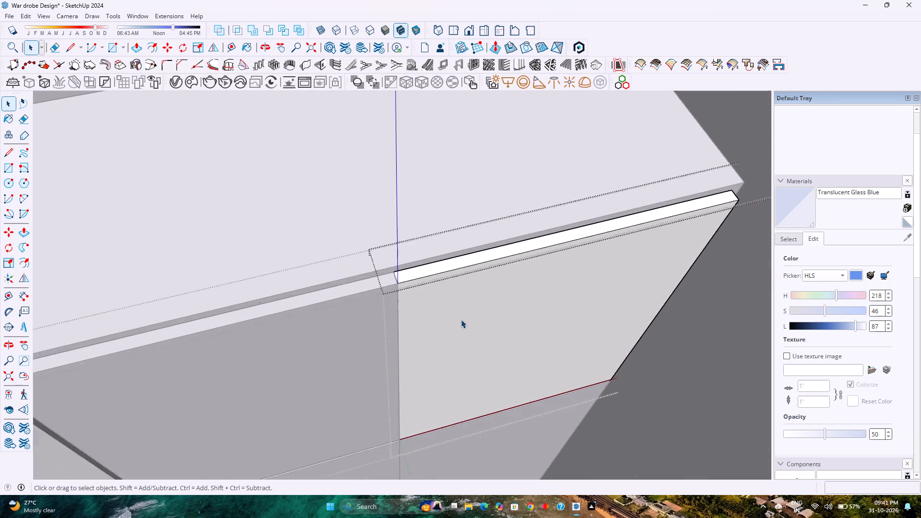
scroll(461, 319, down, 2)
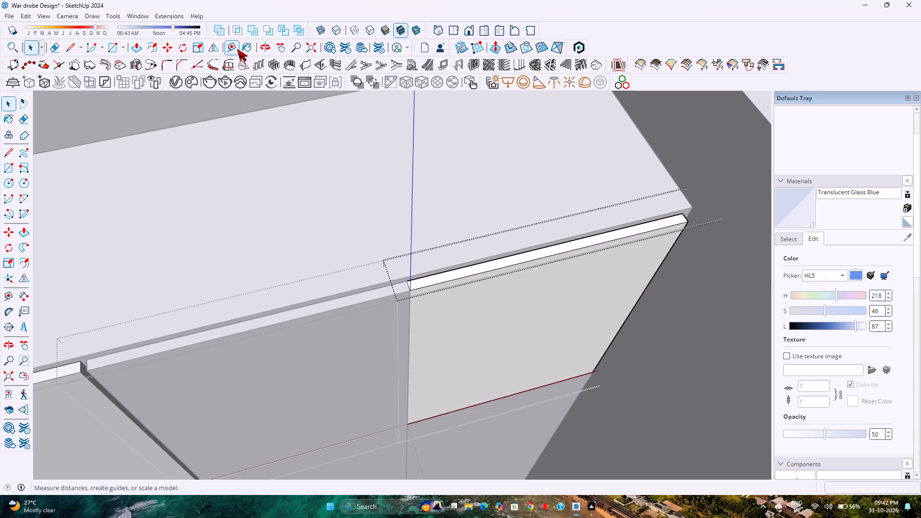
click(237, 49)
scroll(437, 306, up, 9)
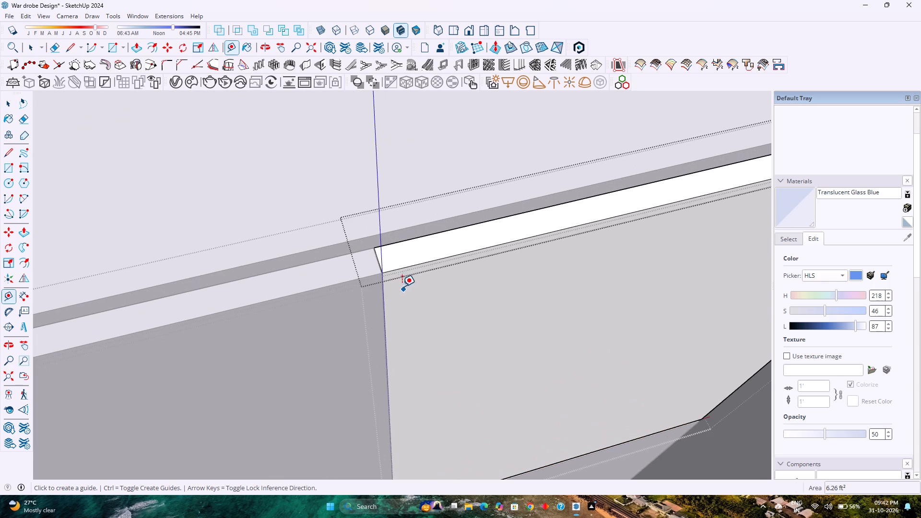
click(380, 262)
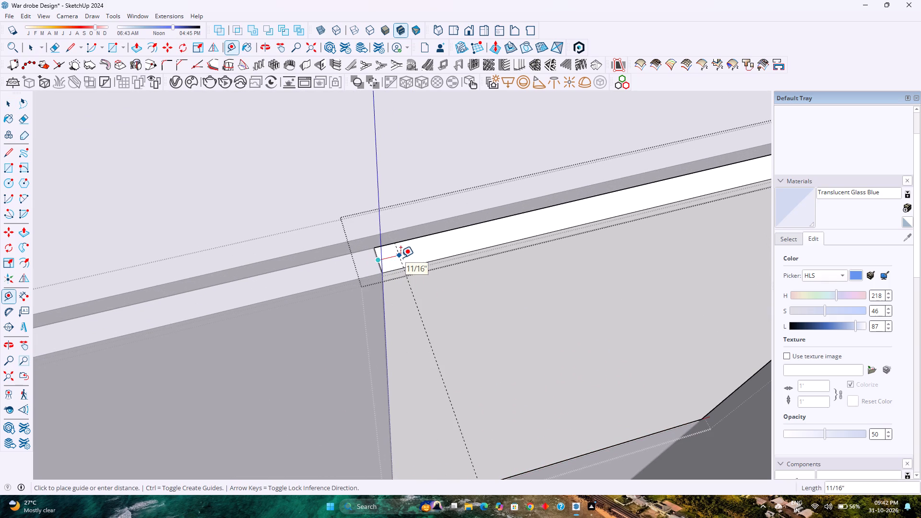
scroll(421, 254, down, 8)
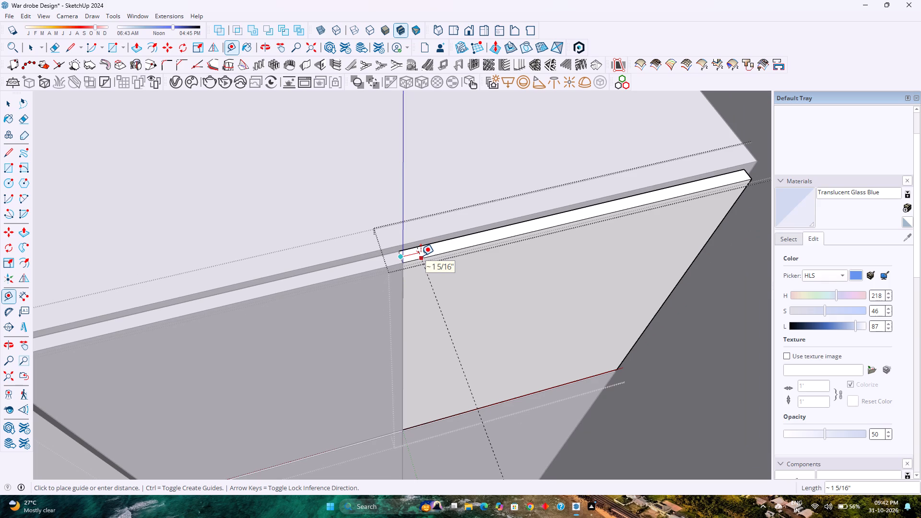
key(0)
key(BackSpace)
key(1)
key(Return)
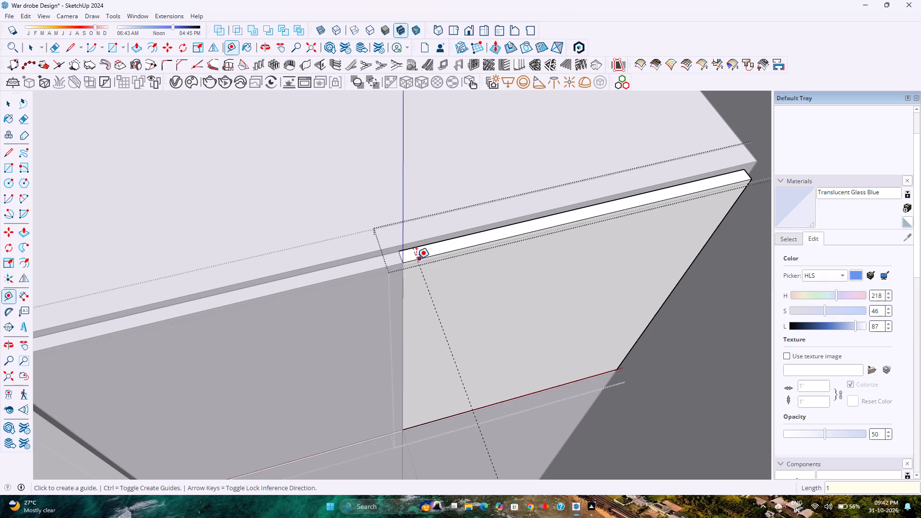
Add a second guide on the leaf's top face, 0.25" beyond the guide near the door joint.
scroll(410, 342, down, 3)
scroll(413, 281, up, 3)
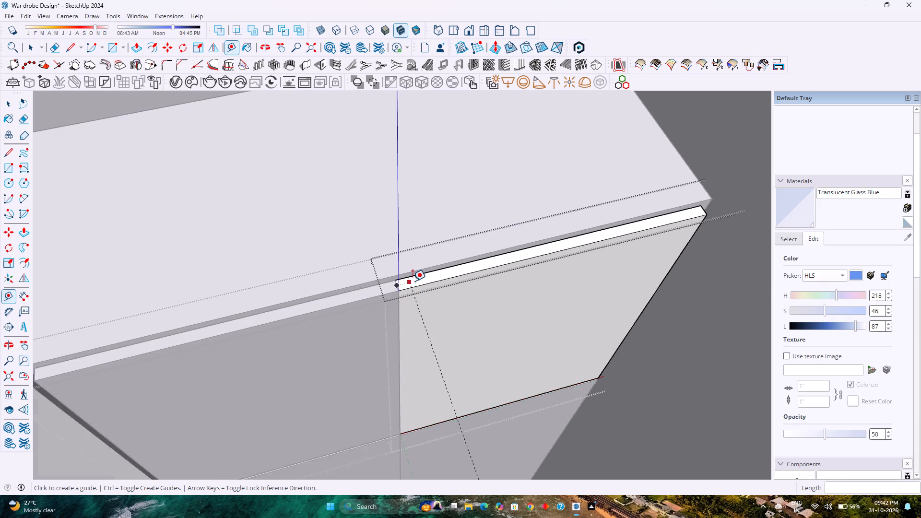
scroll(413, 281, up, 7)
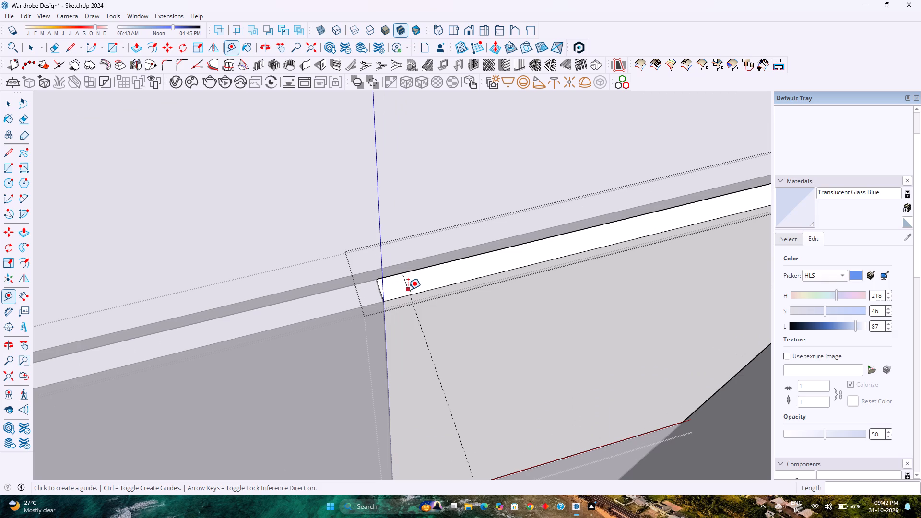
click(408, 290)
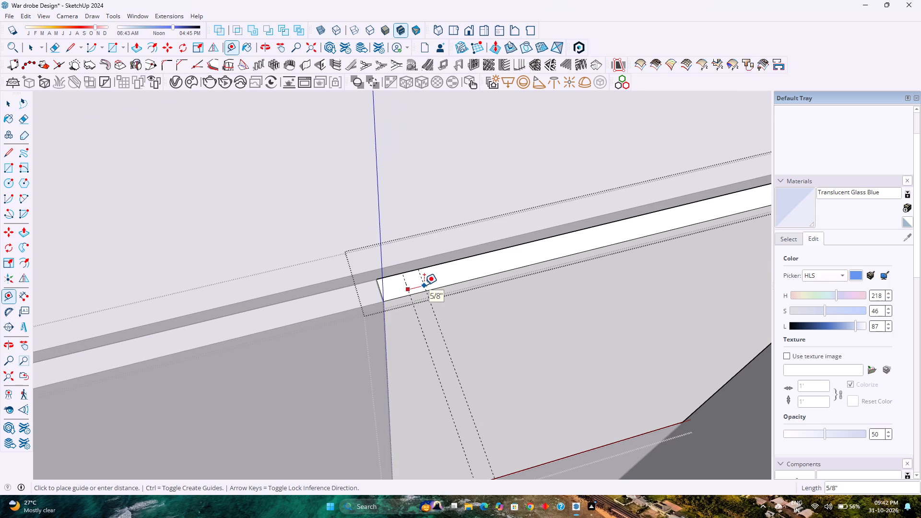
text(0.)
text(25)
key(Return)
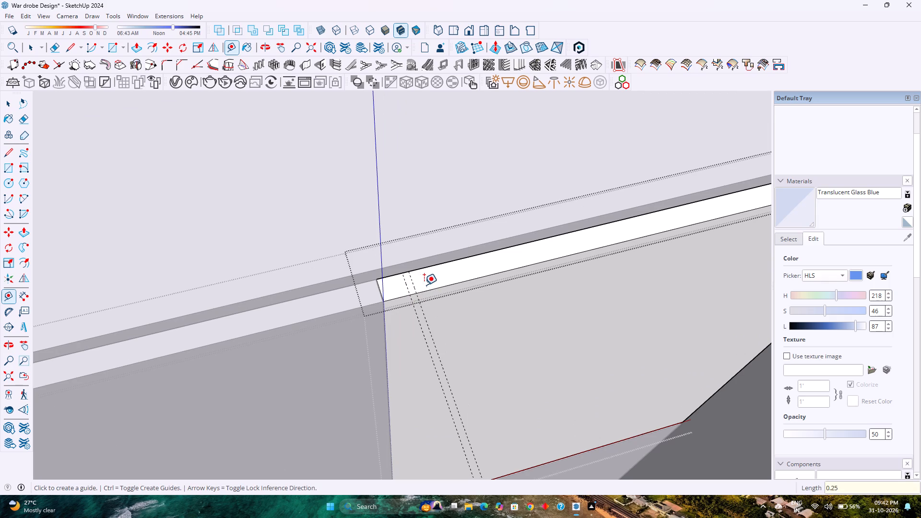
Place a guide across the leaf's top face, 1" in from its outer end beside the room wall.
scroll(407, 282, down, 13)
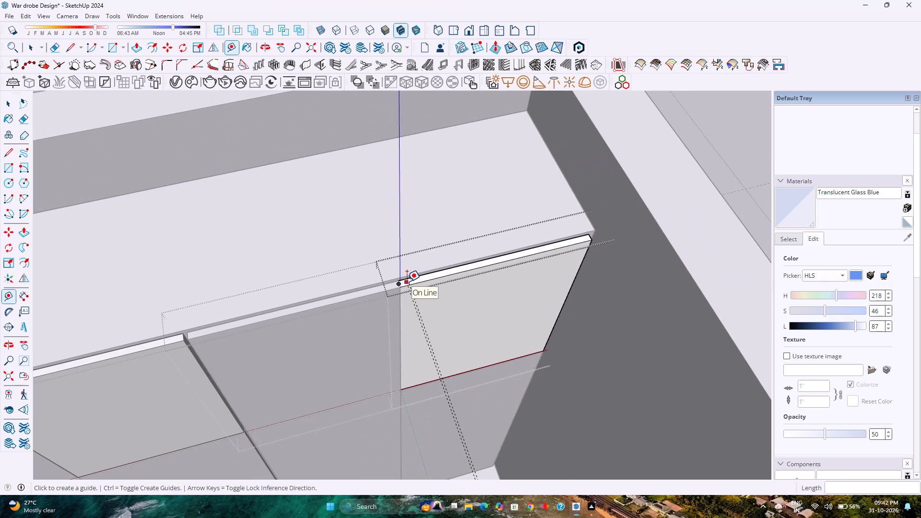
shift+middle_drag(446, 307, 318, 377)
scroll(448, 295, up, 8)
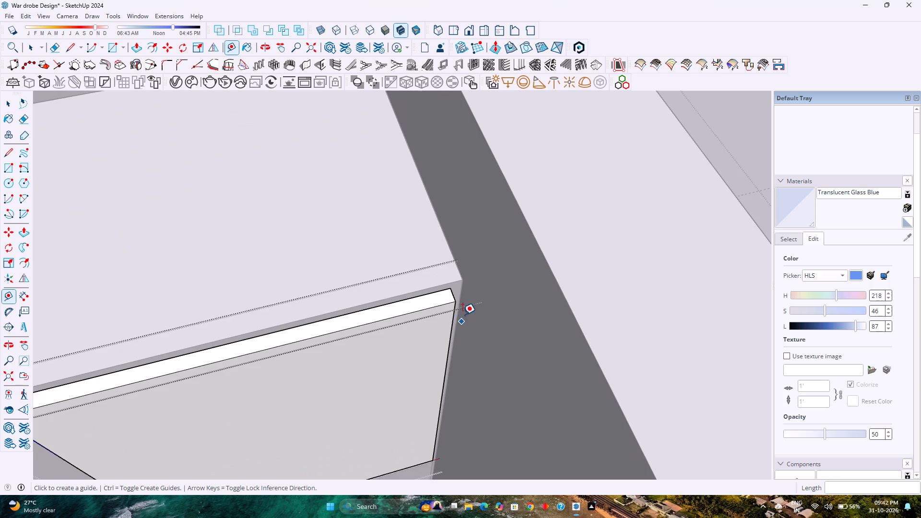
scroll(462, 315, up, 3)
click(446, 285)
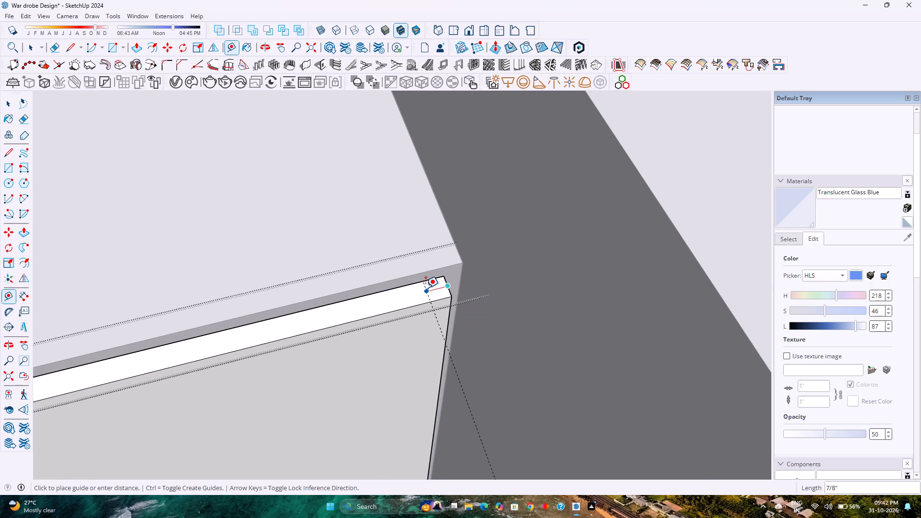
text(1')
key(Return)
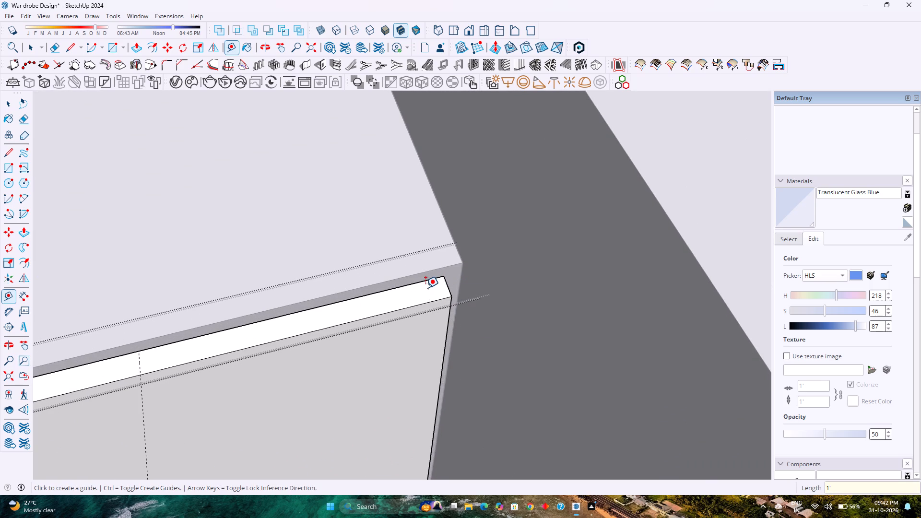
key(1)
key(Return)
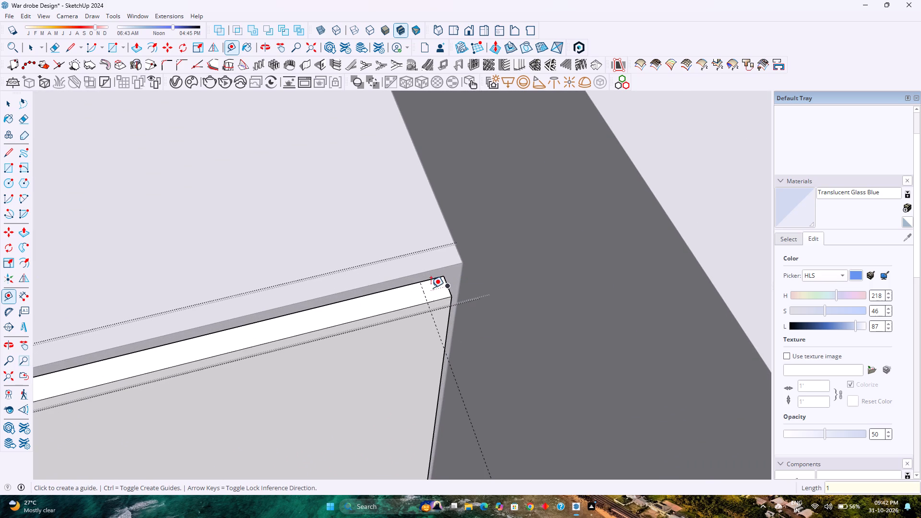
Place a lengthwise guide on the leaf's top face, 0.25" in from the front edge.
scroll(431, 288, down, 10)
scroll(170, 355, up, 4)
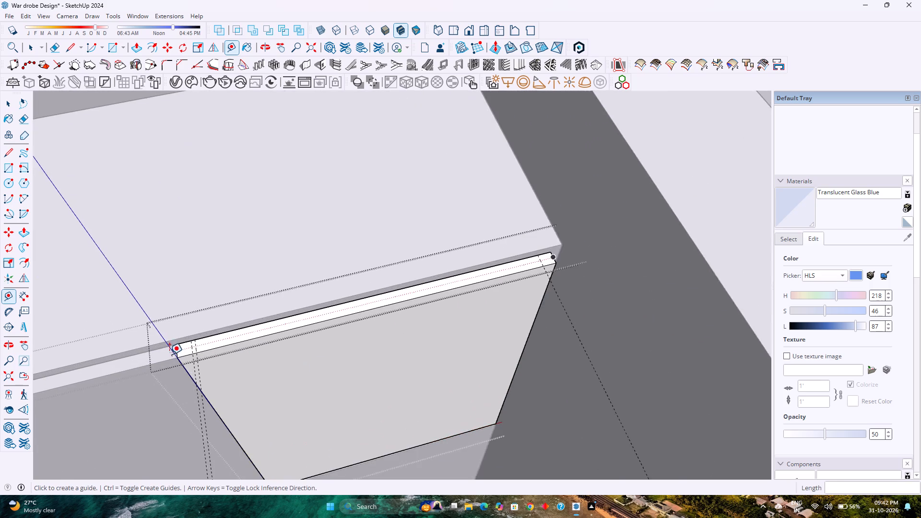
scroll(194, 346, up, 12)
click(214, 360)
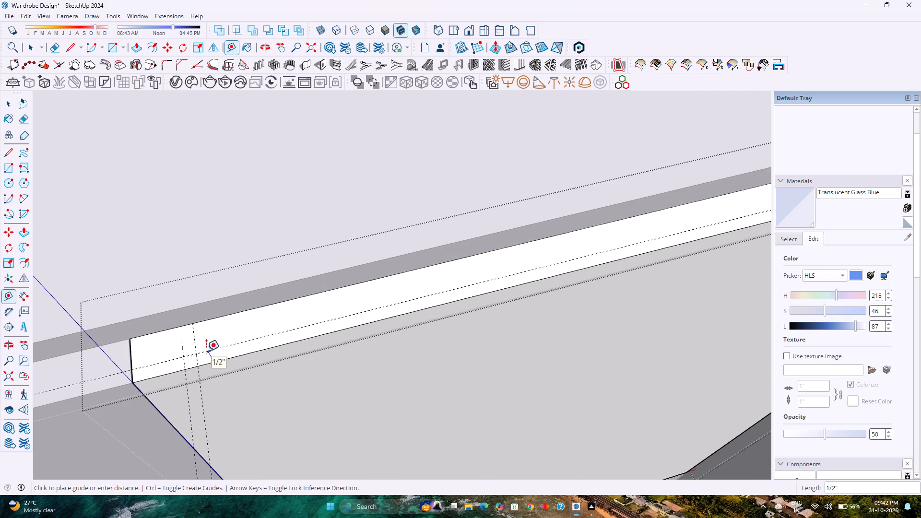
text(0.25)
key(Return)
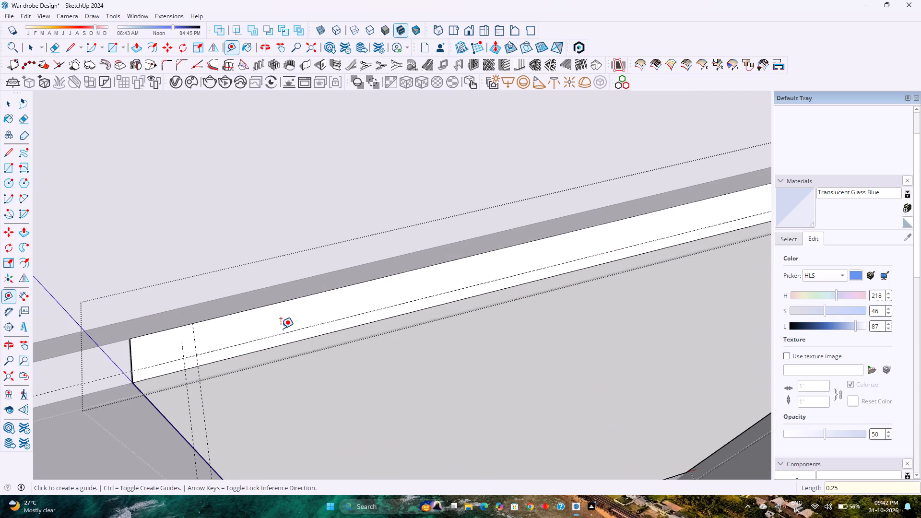
Draw a small square on the leaf's top face between the two door-joint guides, from the lengthwise guide to the front edge.
key(r)
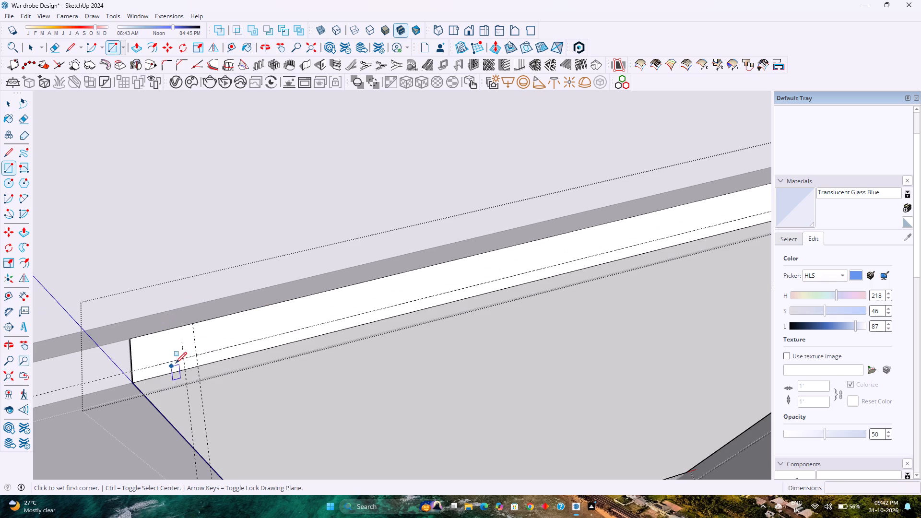
scroll(176, 363, up, 8)
click(192, 355)
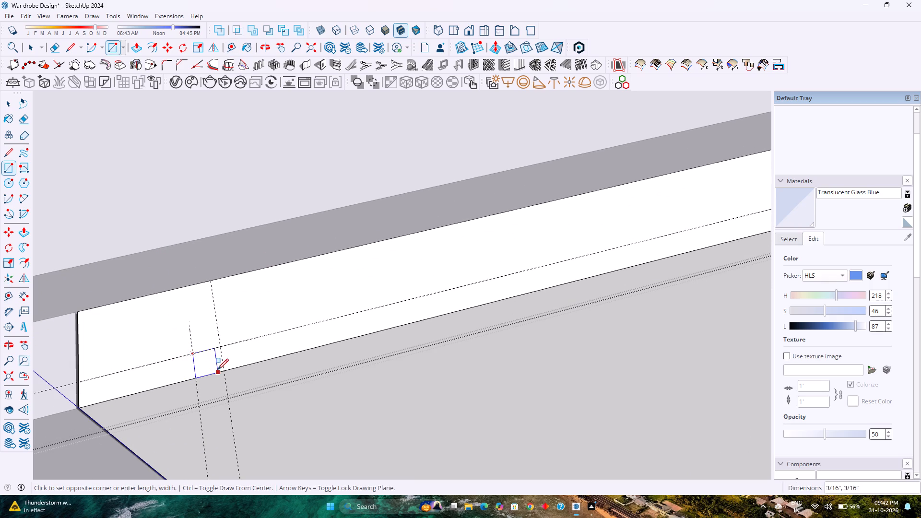
click(224, 371)
scroll(224, 371, down, 10)
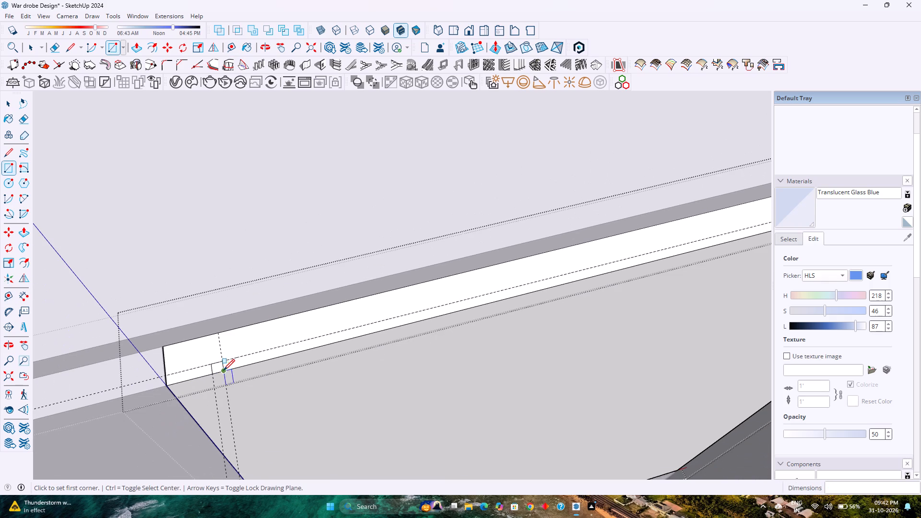
Copy the square along the front edge to the guide at the leaf's outer end, dividing the span into 20 equal spacings.
key(space)
double_click(221, 367)
key(m)
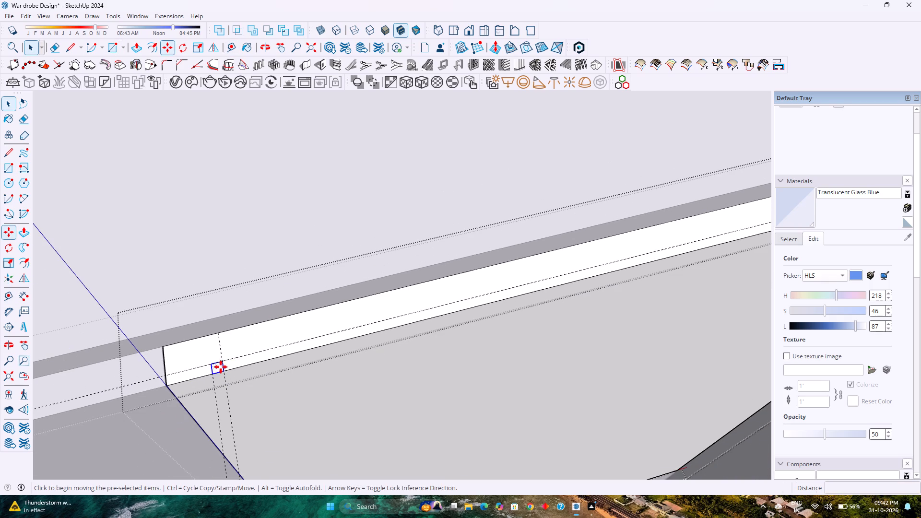
click(221, 359)
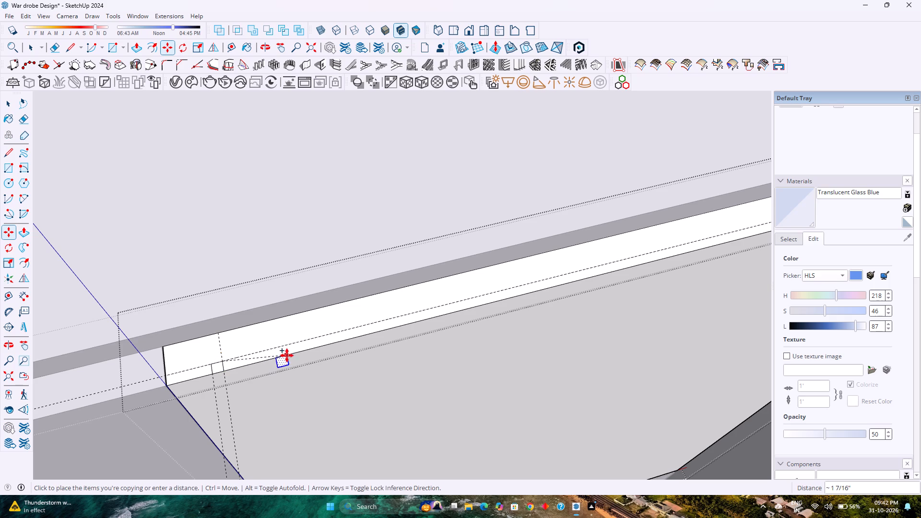
scroll(287, 355, down, 15)
scroll(562, 278, up, 5)
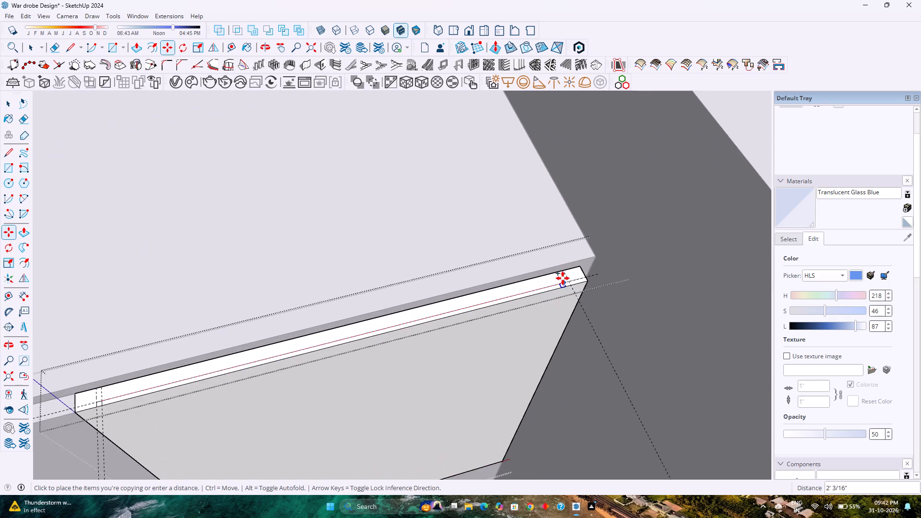
scroll(563, 278, up, 8)
click(576, 285)
scroll(576, 285, down, 5)
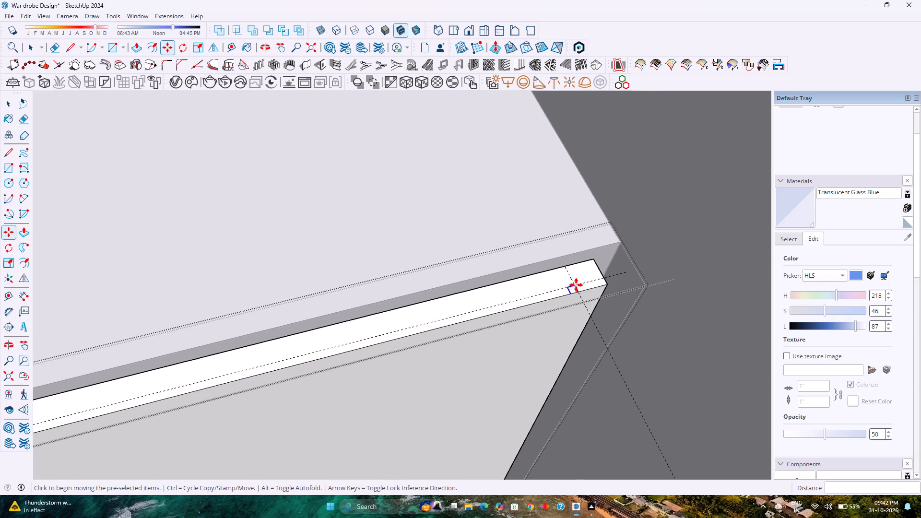
scroll(576, 285, down, 5)
text(/10)
key(Return)
text(/20)
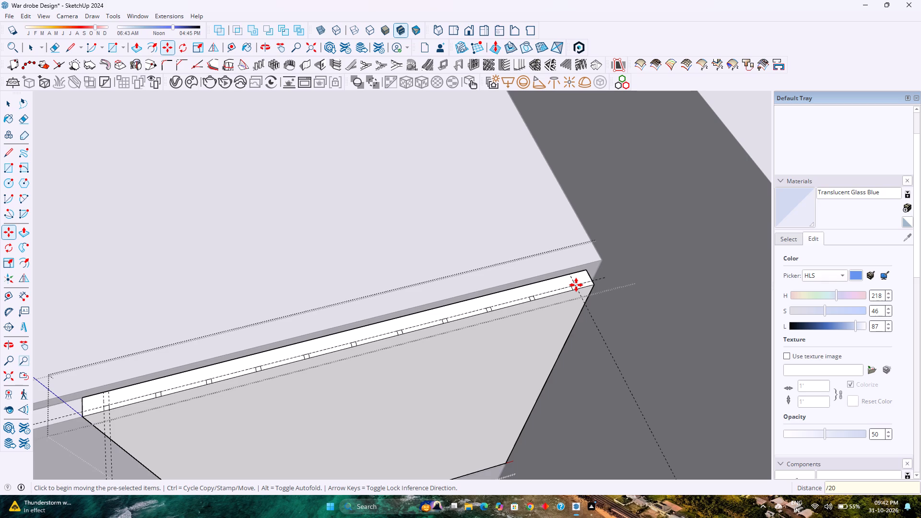
key(Return)
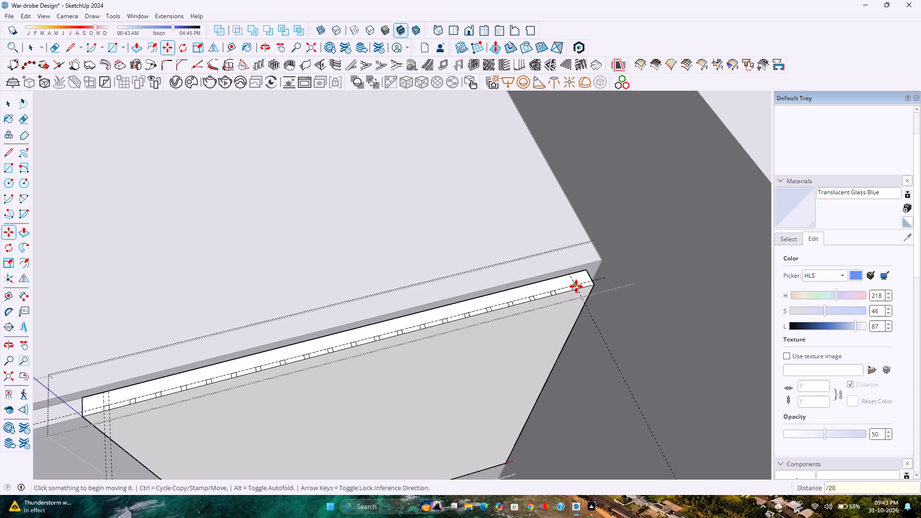
Push the outermost square down to the leaf's bottom edge, about 2' 9 11/16", to cut the first vertical groove.
scroll(576, 287, up, 17)
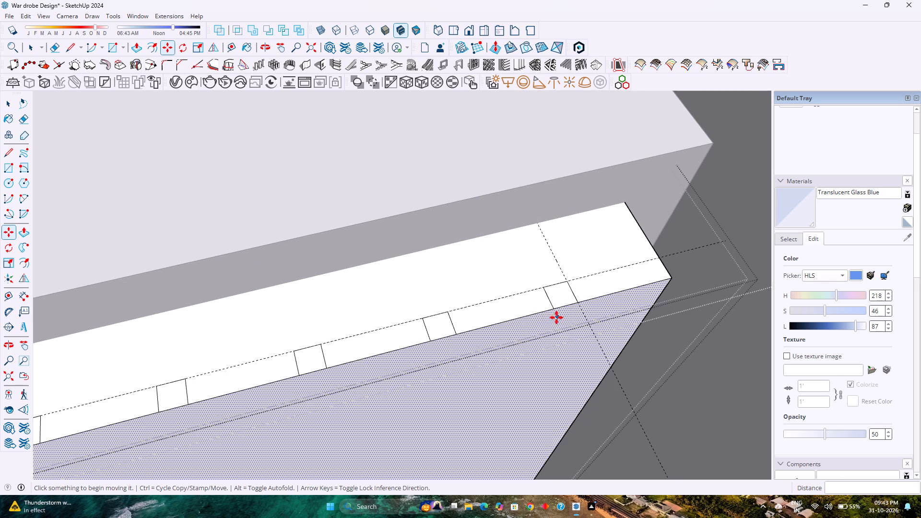
key(p)
click(564, 299)
scroll(558, 329, down, 5)
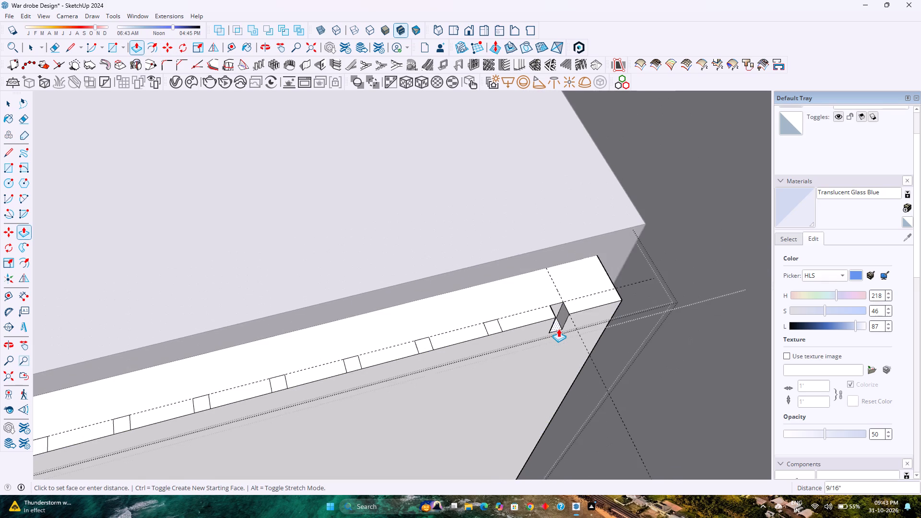
scroll(558, 329, down, 12)
shift+middle_drag(556, 331, 543, 222)
shift+middle_click(543, 222)
shift+middle_click(542, 222)
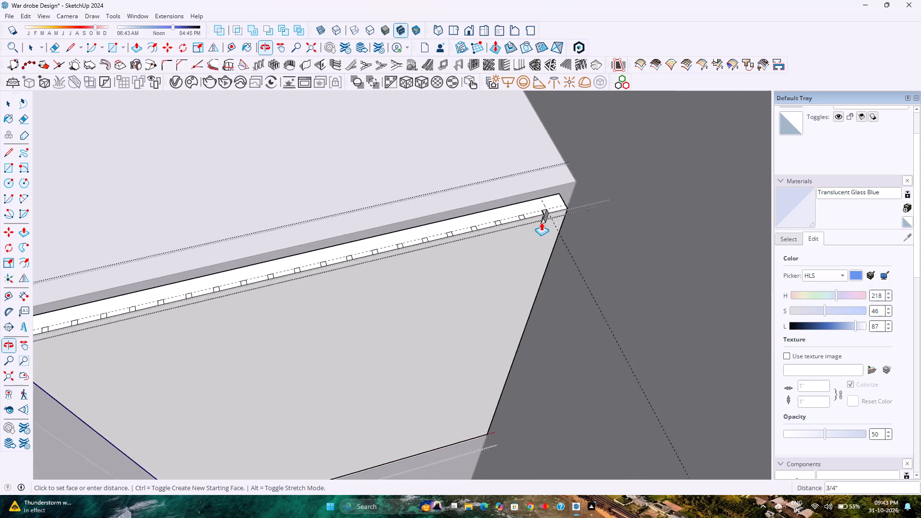
shift+middle_drag(318, 413, 409, 230)
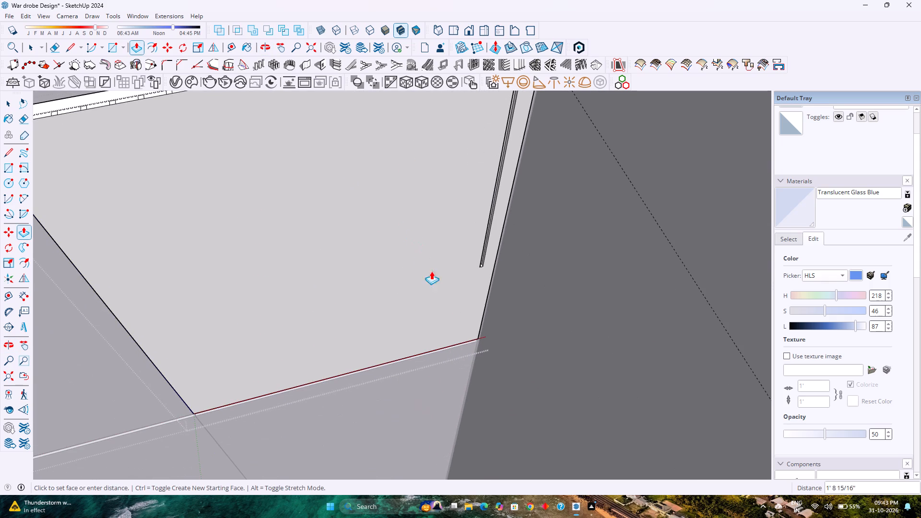
click(466, 342)
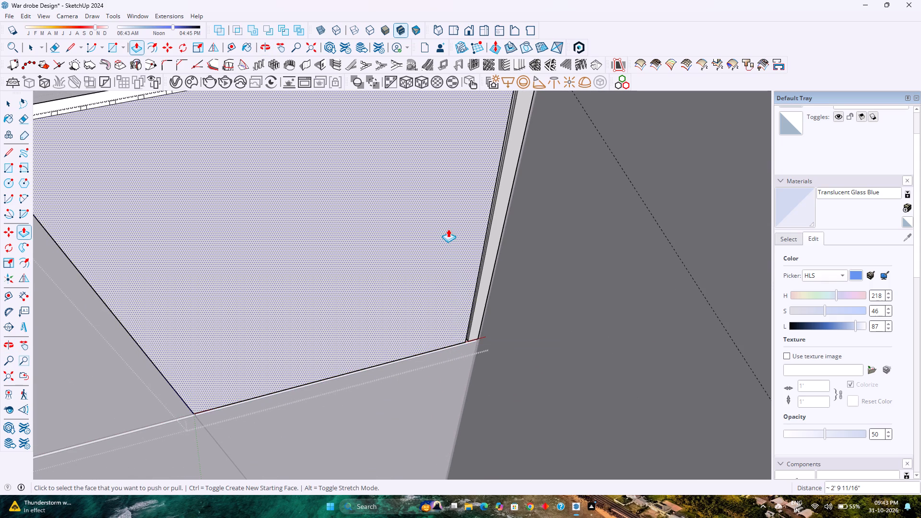
Repeat the full-height groove cut on the next five squares, working from the outer end toward the door joint.
shift+middle_drag(449, 226, 456, 404)
scroll(512, 276, up, 6)
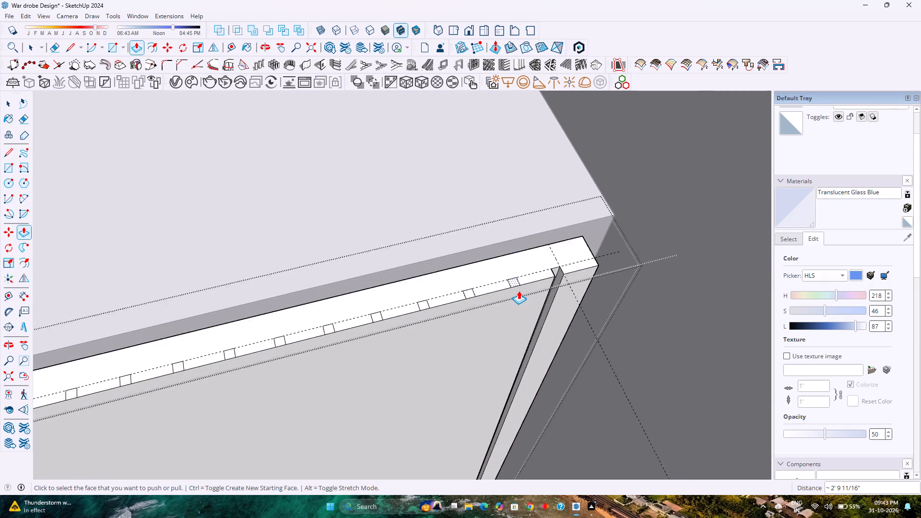
scroll(519, 291, up, 1)
click(517, 284)
click(517, 284)
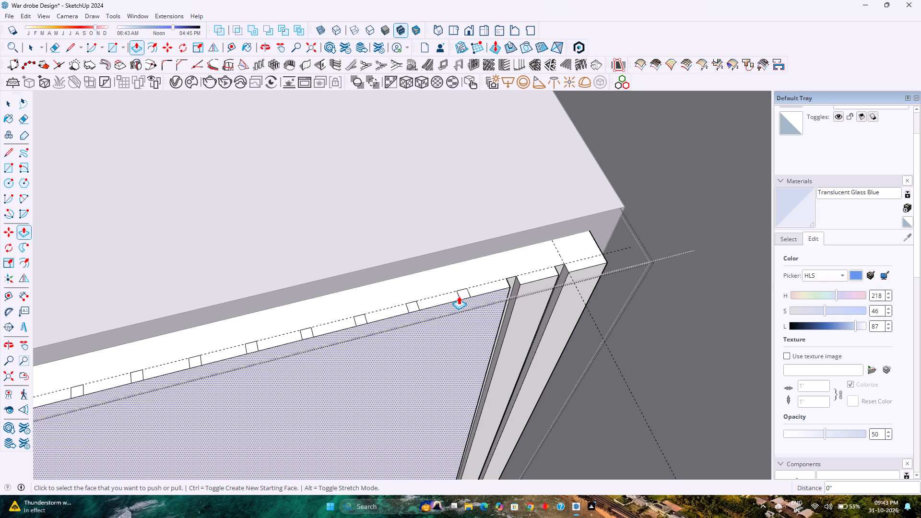
double_click(461, 294)
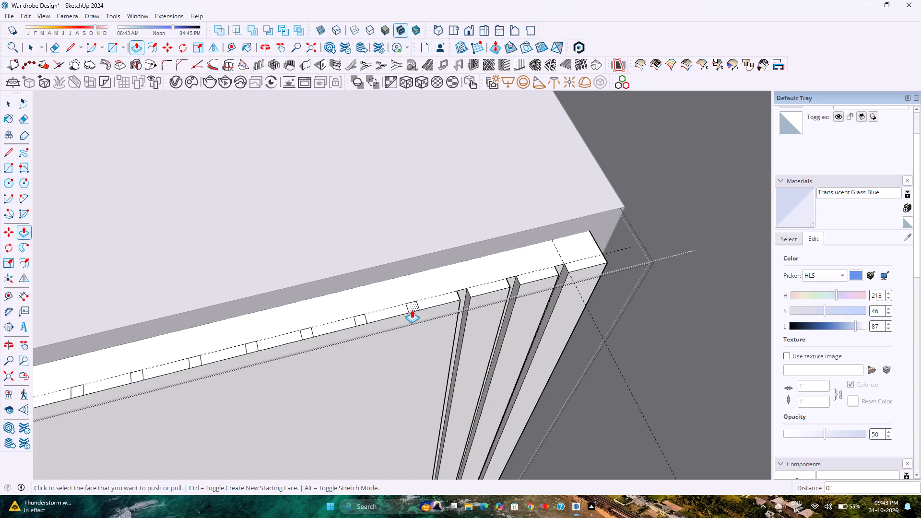
double_click(412, 309)
shift+middle_drag(406, 309, 547, 288)
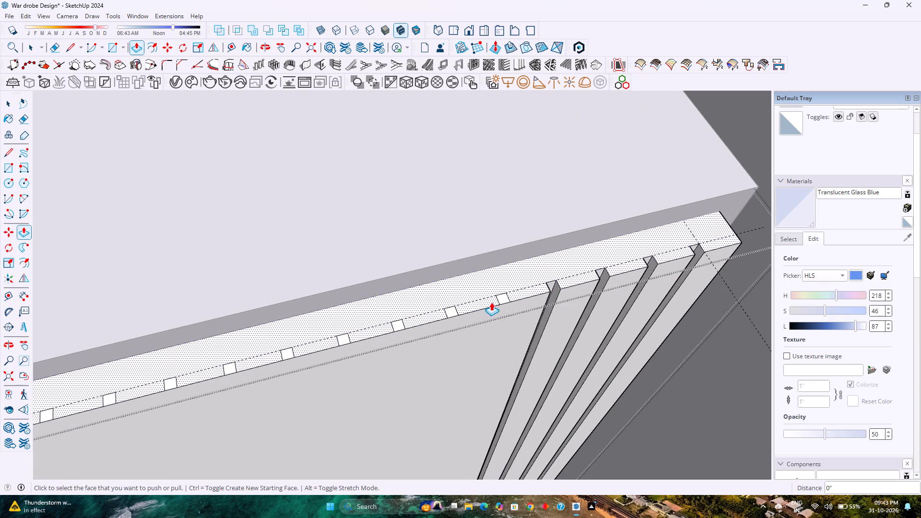
double_click(502, 297)
shift+middle_click(457, 307)
shift+middle_drag(456, 307, 567, 269)
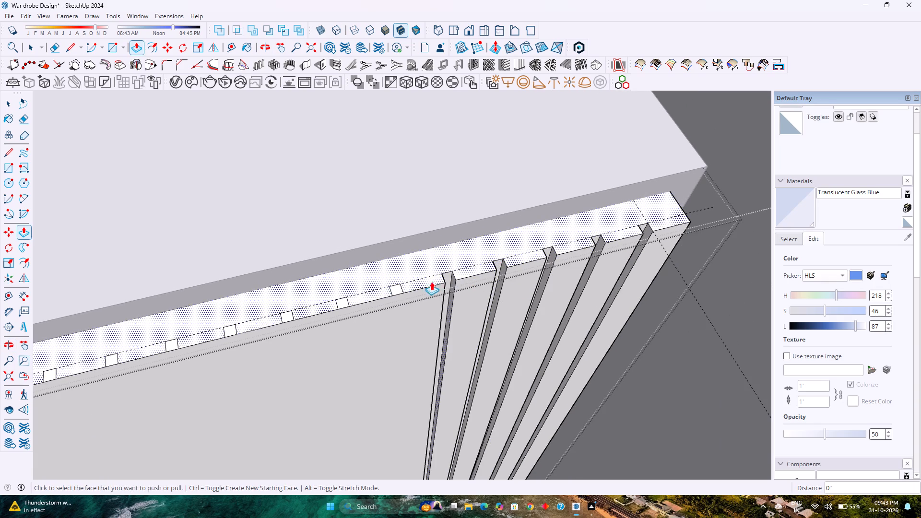
double_click(398, 290)
Cut full-height grooves through the following five squares, continuing along the leaf's front edge toward the door joint.
scroll(398, 289, down, 5)
shift+middle_drag(393, 294, 569, 269)
scroll(517, 282, up, 4)
double_click(553, 270)
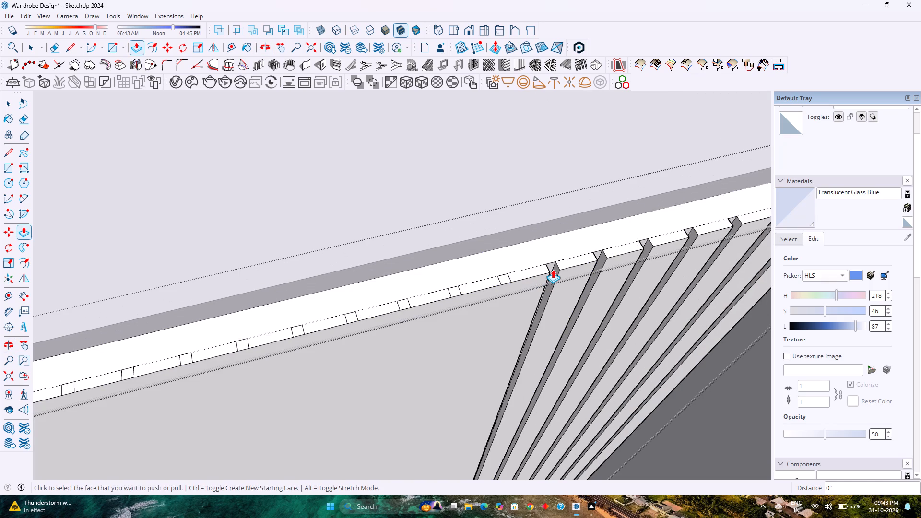
double_click(505, 281)
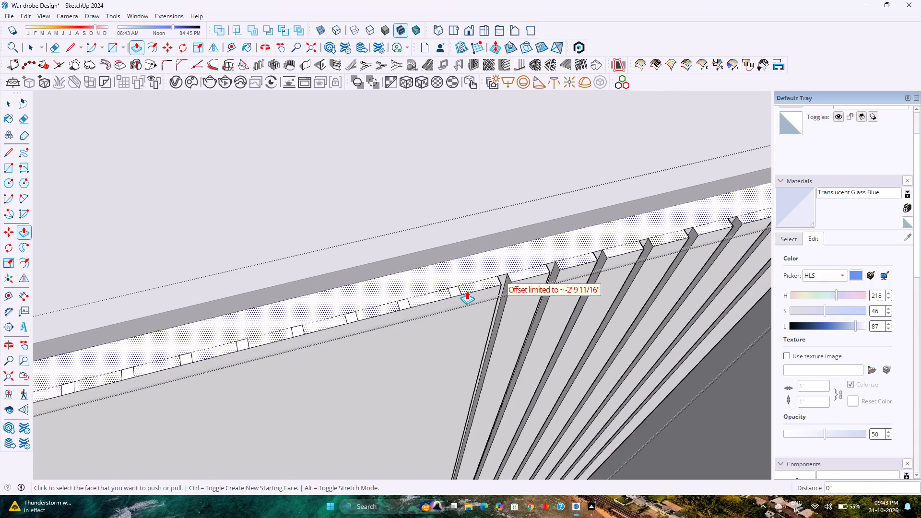
double_click(459, 293)
shift+middle_drag(456, 295, 593, 238)
double_click(551, 244)
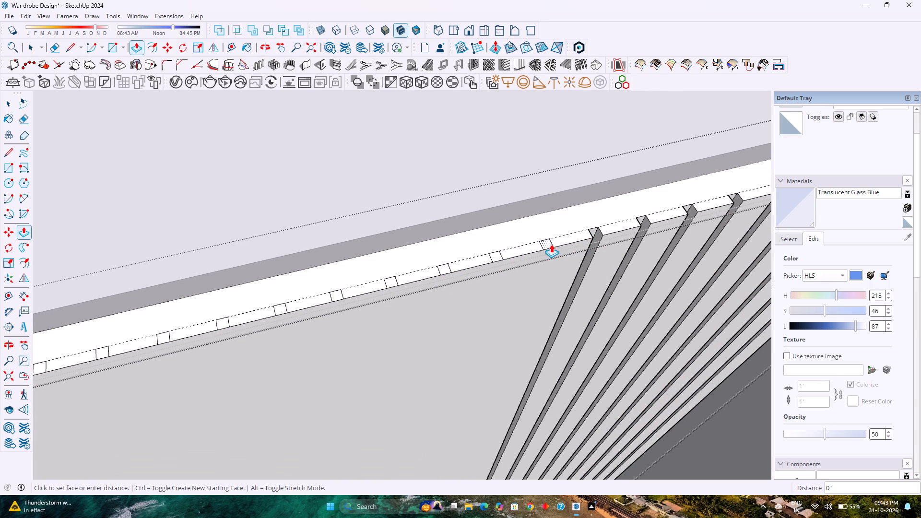
double_click(501, 258)
shift+middle_click(497, 259)
shift+middle_drag(497, 259, 579, 203)
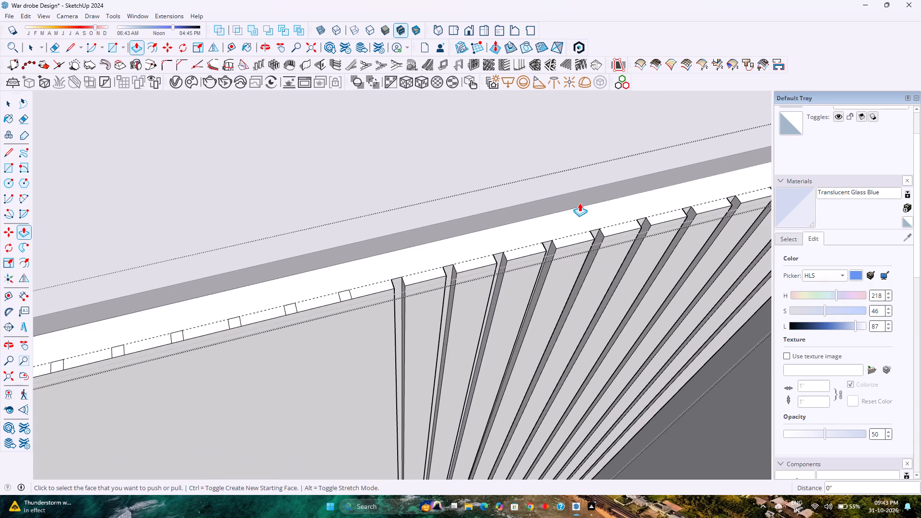
Cut another five full-height grooves from the next squares past the middle of the leaf.
shift+middle_drag(579, 203, 641, 183)
scroll(644, 181, down, 9)
scroll(508, 237, up, 5)
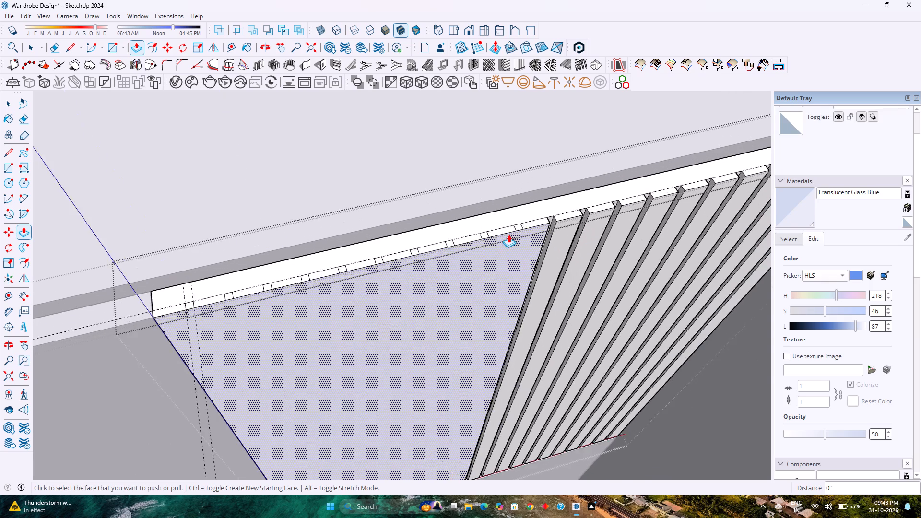
scroll(508, 234, up, 6)
double_click(531, 223)
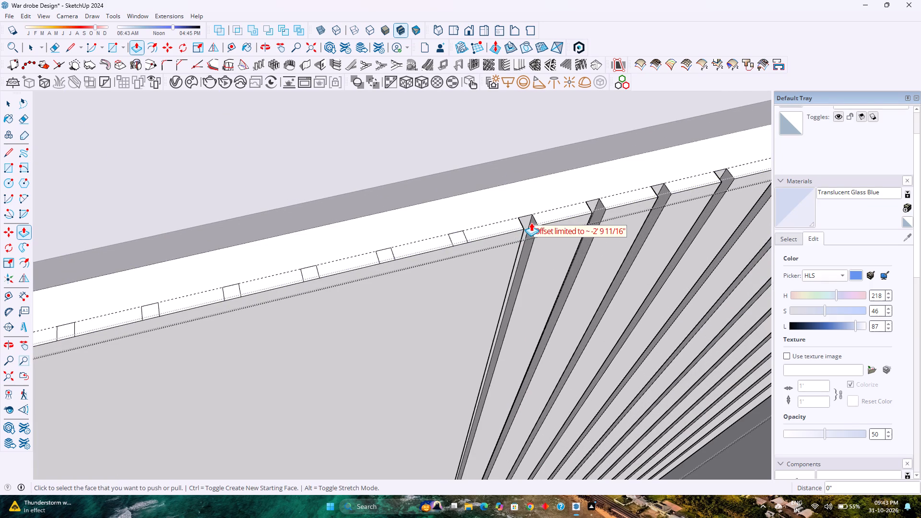
double_click(464, 242)
double_click(387, 257)
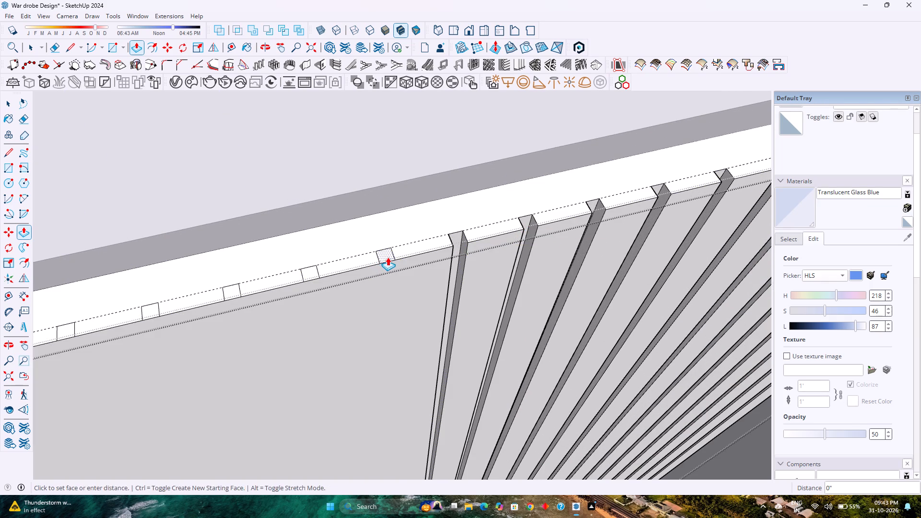
shift+middle_click(387, 258)
shift+middle_drag(390, 258, 588, 230)
double_click(515, 247)
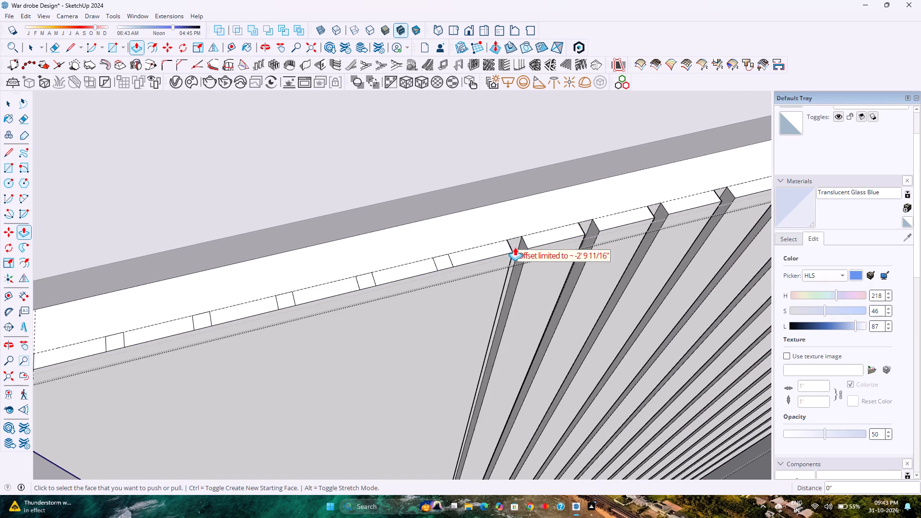
double_click(446, 264)
Cut the last five squares into full-height grooves, ending with the original square at the door-joint guides.
shift+middle_drag(444, 266, 591, 212)
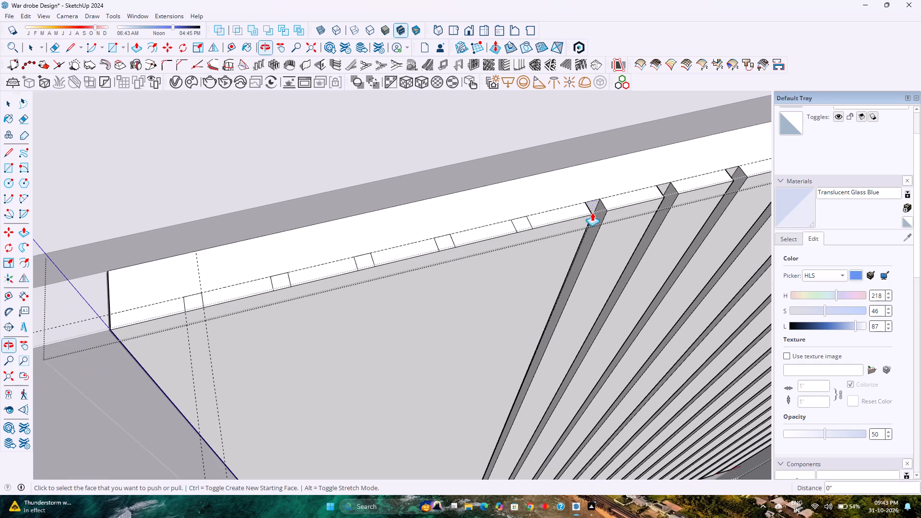
double_click(524, 228)
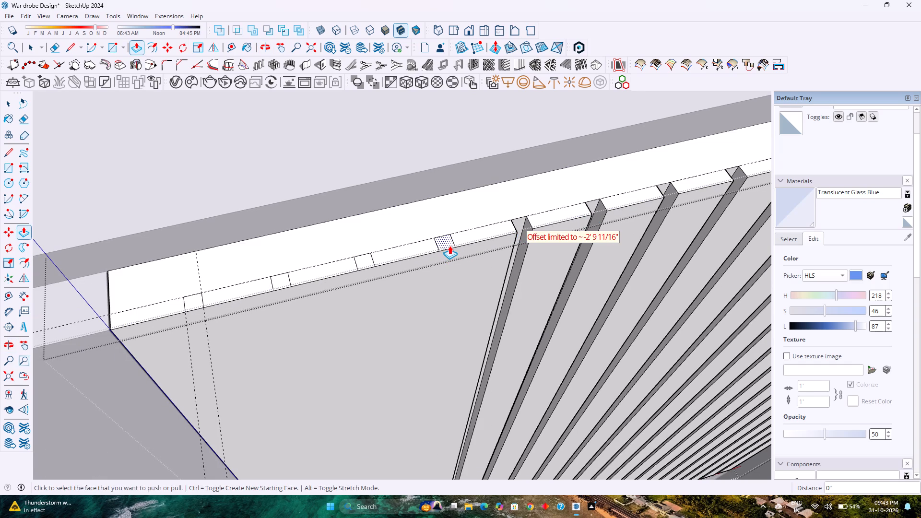
double_click(449, 246)
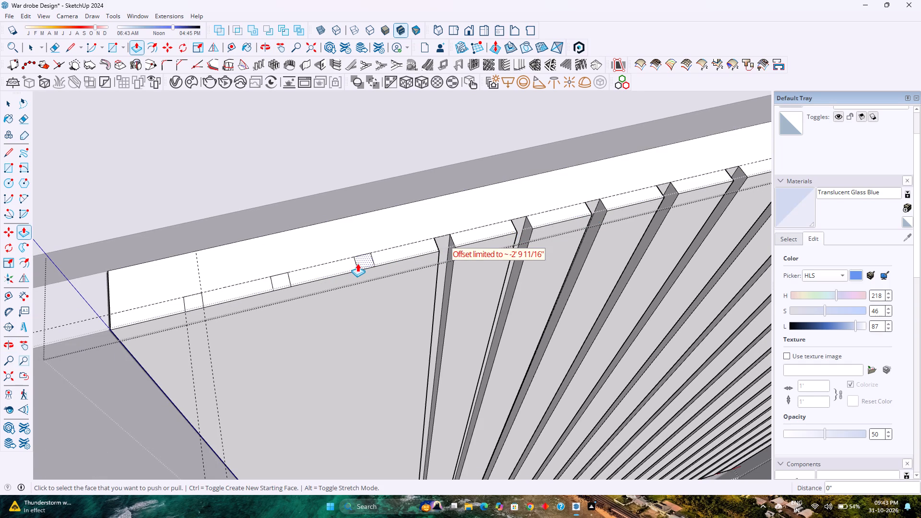
double_click(367, 262)
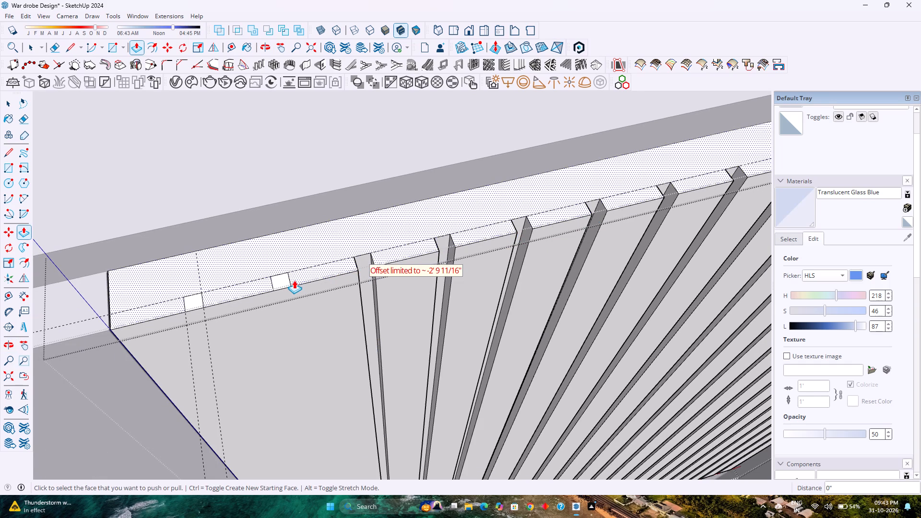
double_click(290, 283)
shift+middle_drag(287, 284, 469, 248)
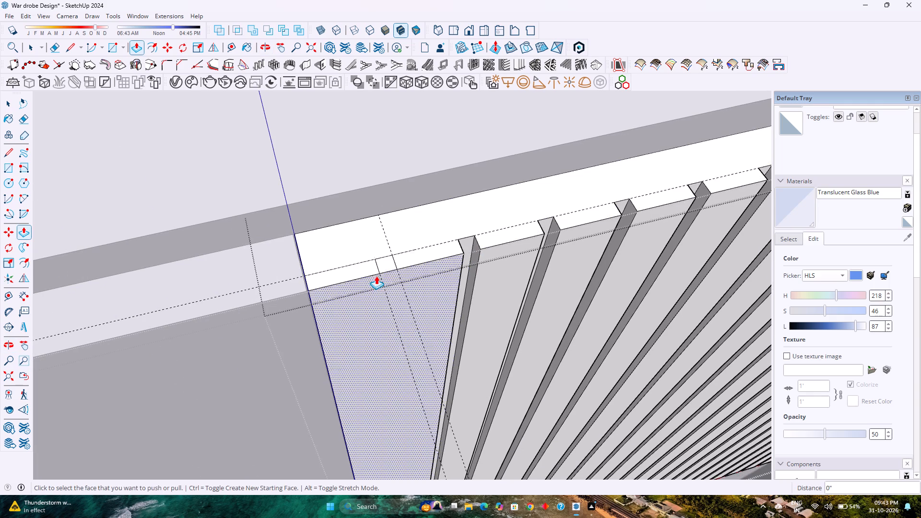
double_click(388, 266)
key(space)
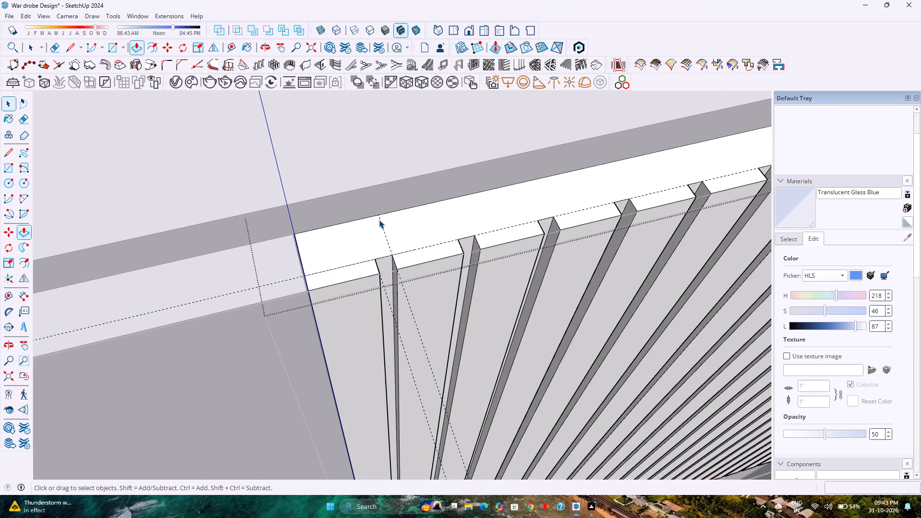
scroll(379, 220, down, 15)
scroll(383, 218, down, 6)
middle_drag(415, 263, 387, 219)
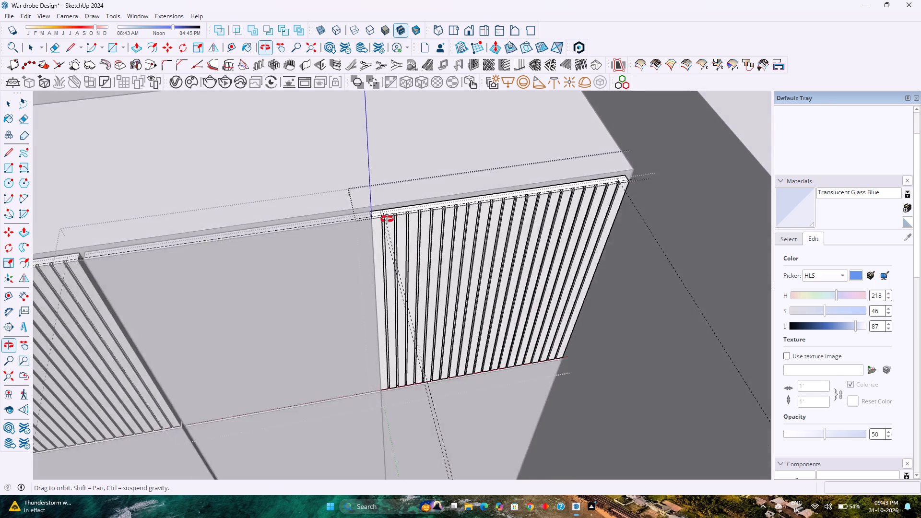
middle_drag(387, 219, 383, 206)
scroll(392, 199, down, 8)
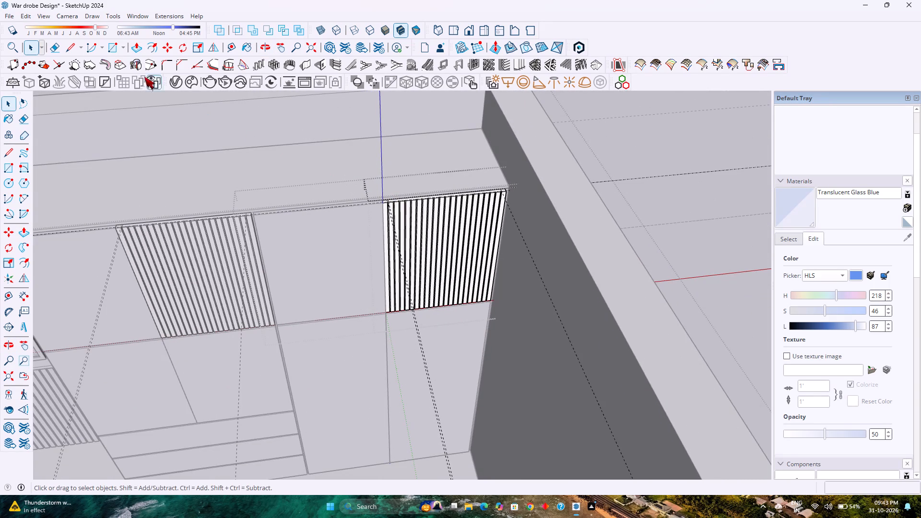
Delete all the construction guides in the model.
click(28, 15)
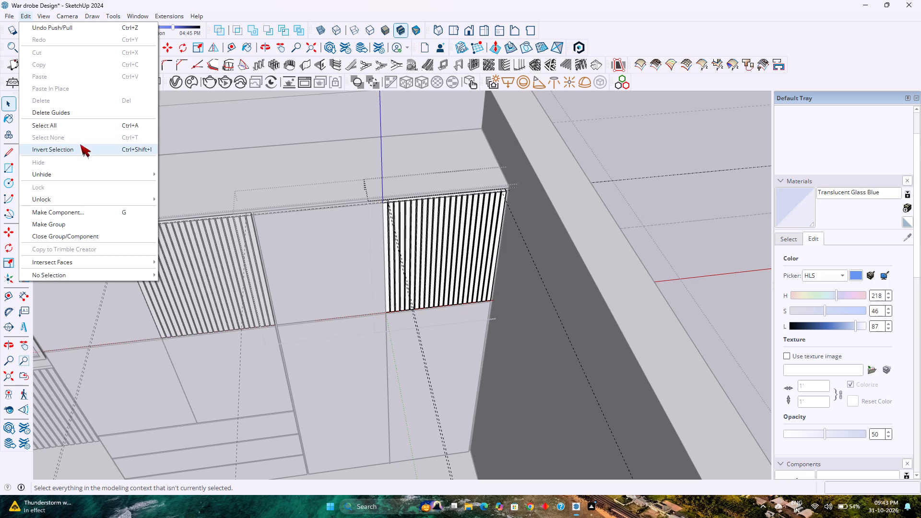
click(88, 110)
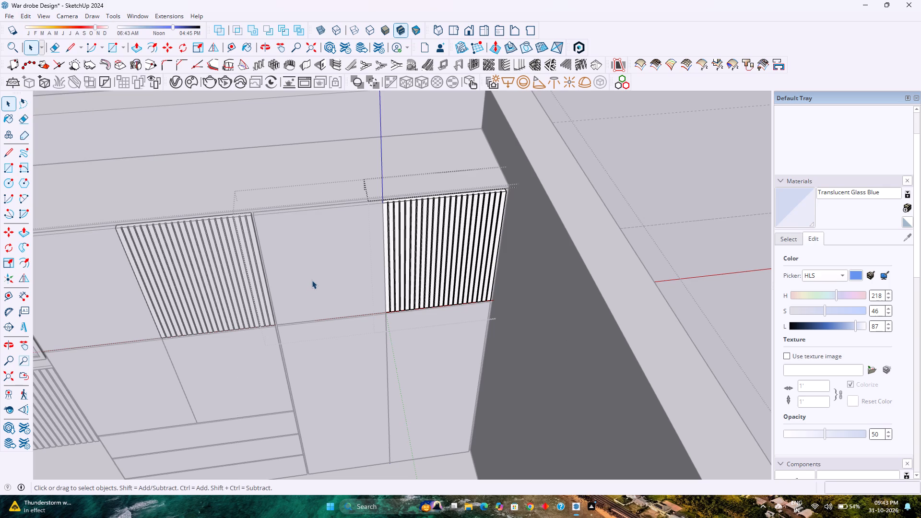
Undo the guide deletion, all the groove cuts, the copied squares and the guides, back to the plain upper door pair.
scroll(313, 286, down, 5)
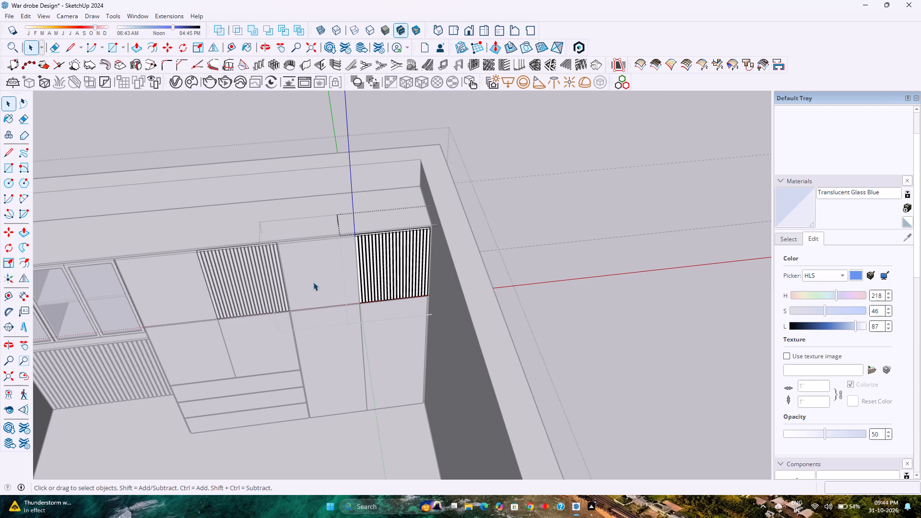
key(ctrl+z)
key(ctrl+z)
key(ctrl+z)
key(ctrl+z)
key(ctrl+z)
key(ctrl+z)
key(ctrl+z)
key(ctrl+z)
key(ctrl+z)
key(ctrl+z)
key(ctrl+z)
key(ctrl+z)
key(ctrl+z)
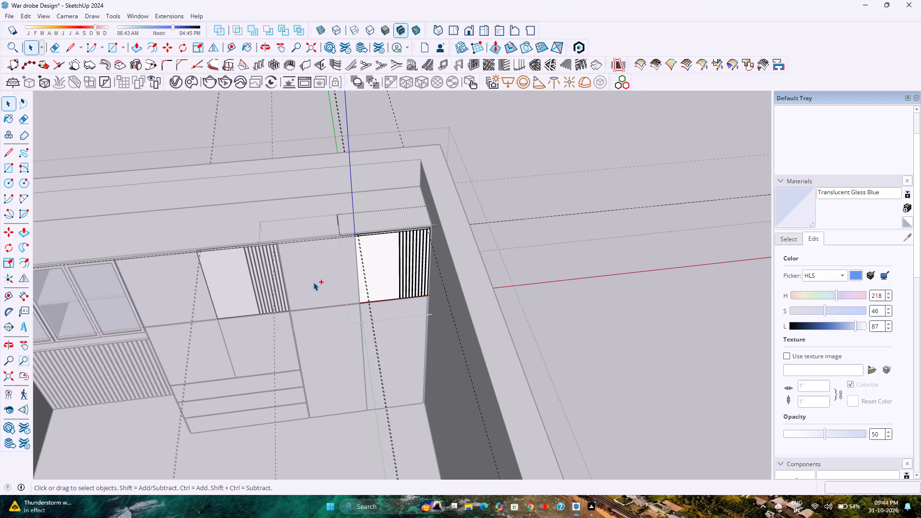
key(ctrl+z)
key(ctrl+z)
key(ctrl+z)
key(ctrl+z)
key(ctrl+z)
key(ctrl+z)
key(ctrl+z)
key(ctrl+z)
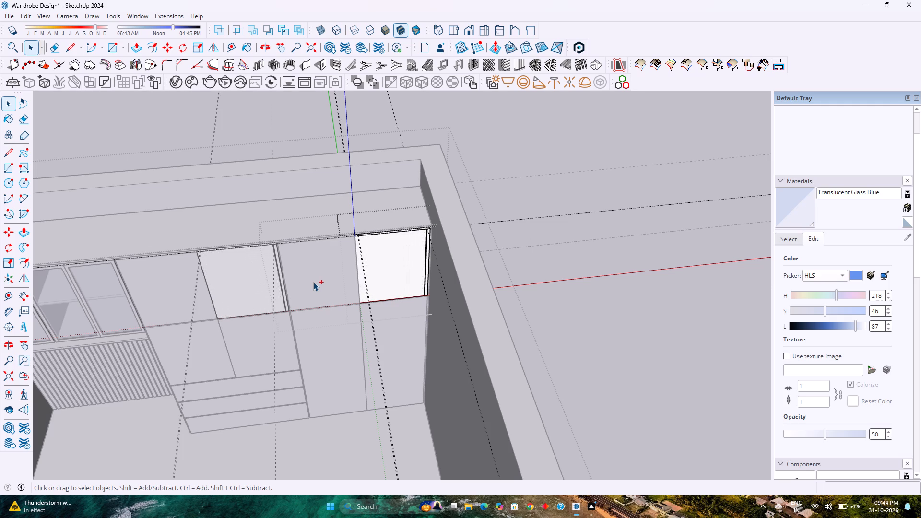
key(ctrl+z)
key(ctrl+z)
key(ctrl+z)
key(ctrl+z)
key(ctrl+z)
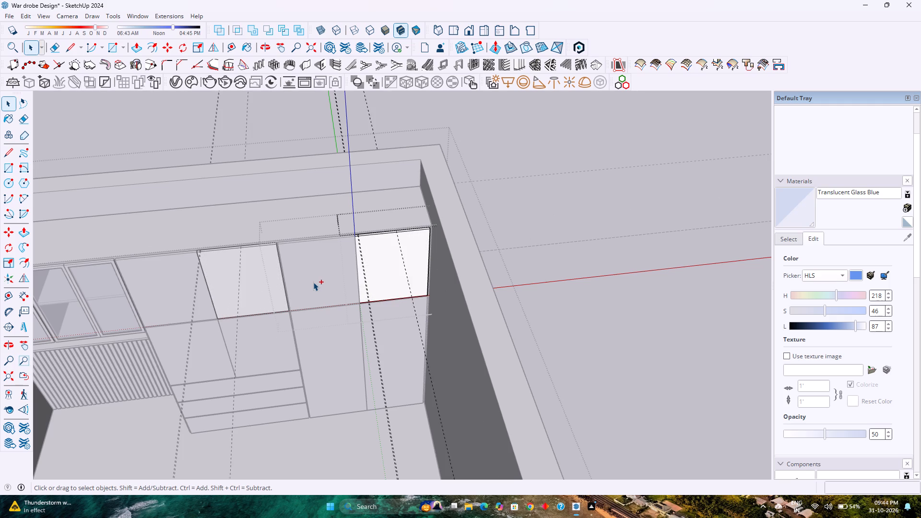
key(ctrl+z)
key(ctrl+z)
key(ctrl+z)
key(ctrl+z)
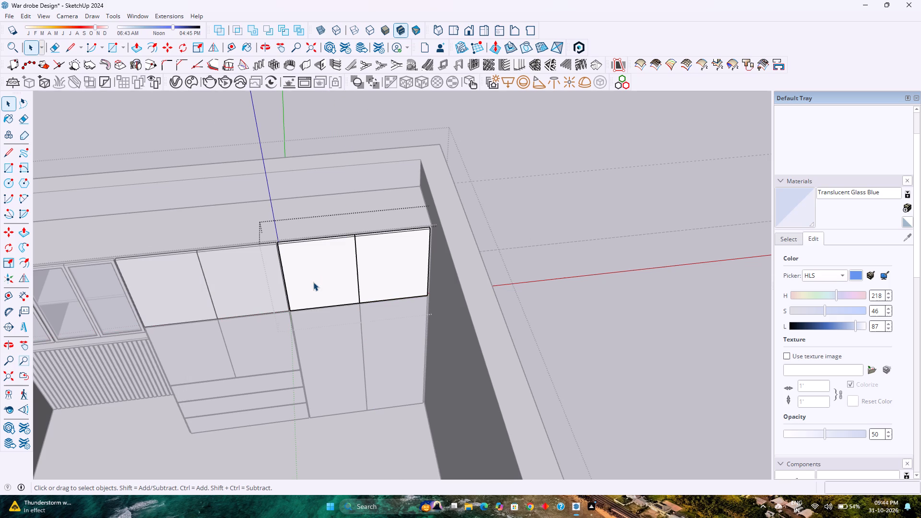
key(Escape)
Explode the upper door-pair component nearest the side wall and make its contents a regular group.
click(315, 281)
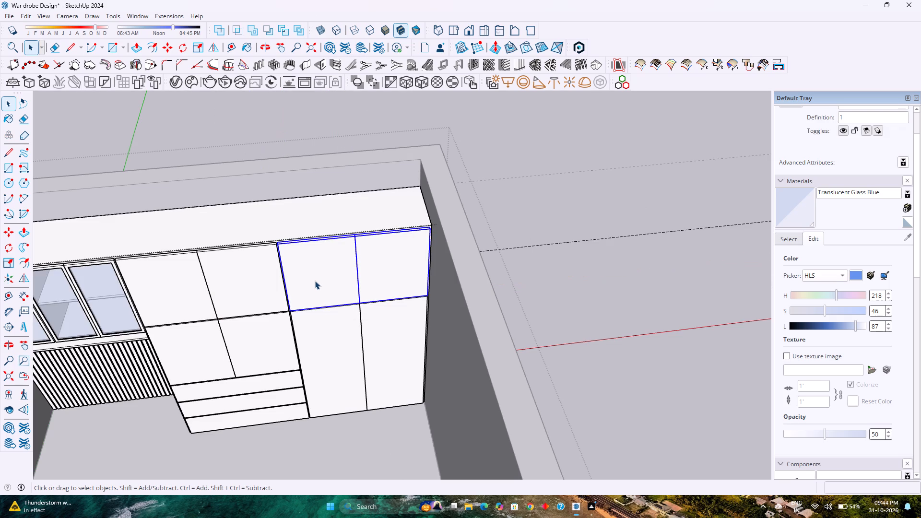
right_click(315, 281)
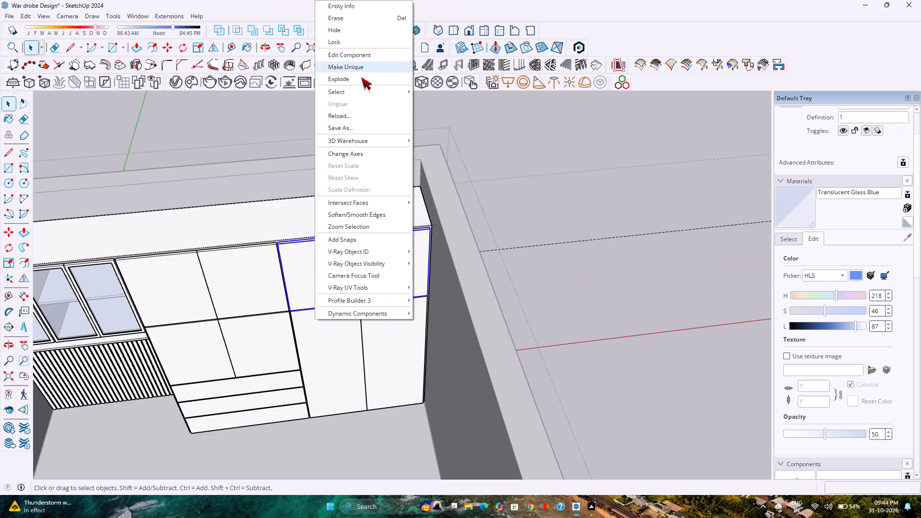
click(378, 80)
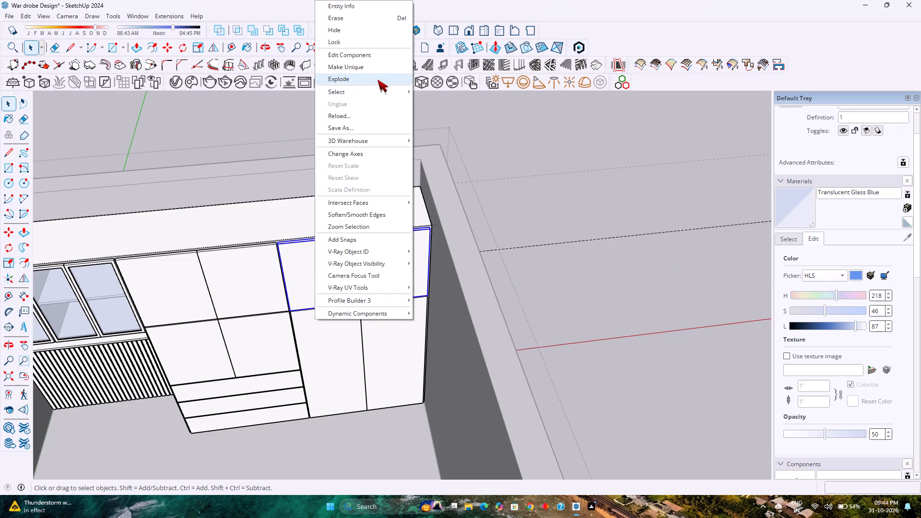
right_click(337, 268)
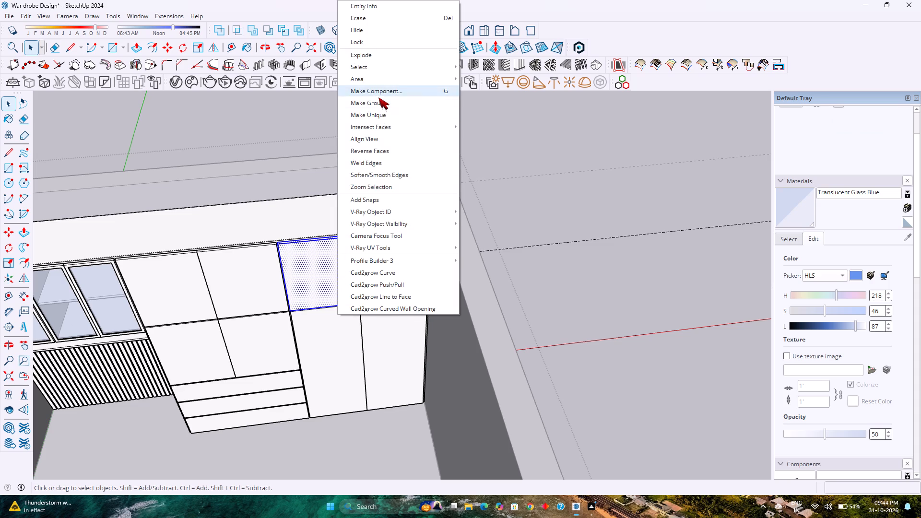
click(378, 103)
Inside the new door group, place a guide 1" from the door joint across the outer leaf's top edge face.
double_click(358, 249)
scroll(358, 247, up, 4)
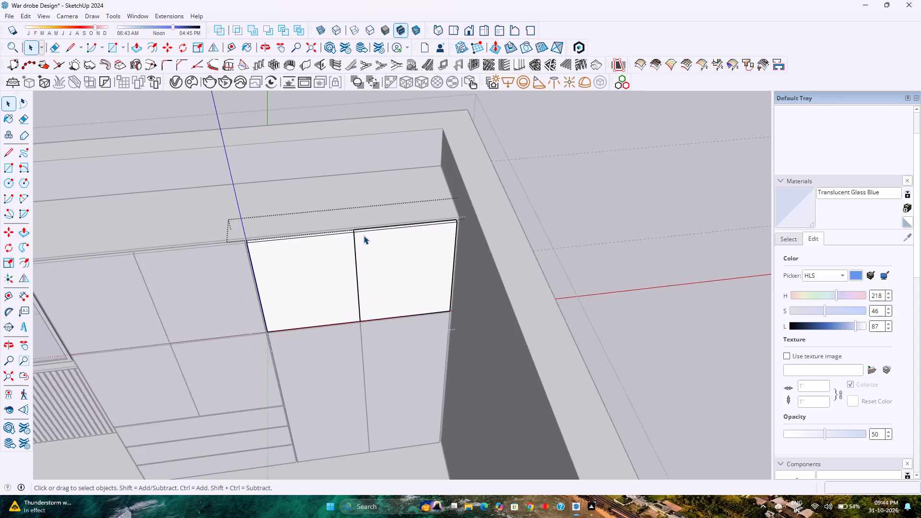
scroll(364, 235, up, 8)
middle_drag(365, 223, 358, 293)
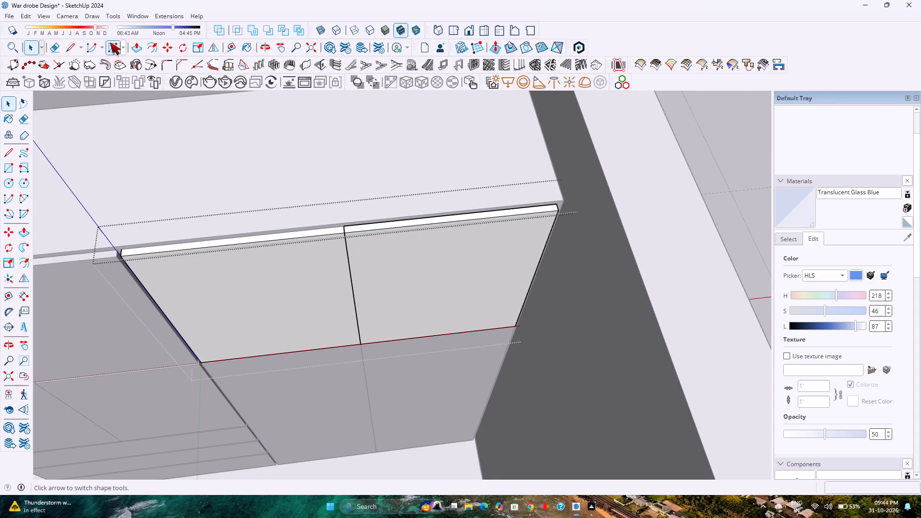
click(229, 47)
scroll(330, 230, up, 19)
scroll(358, 222, up, 6)
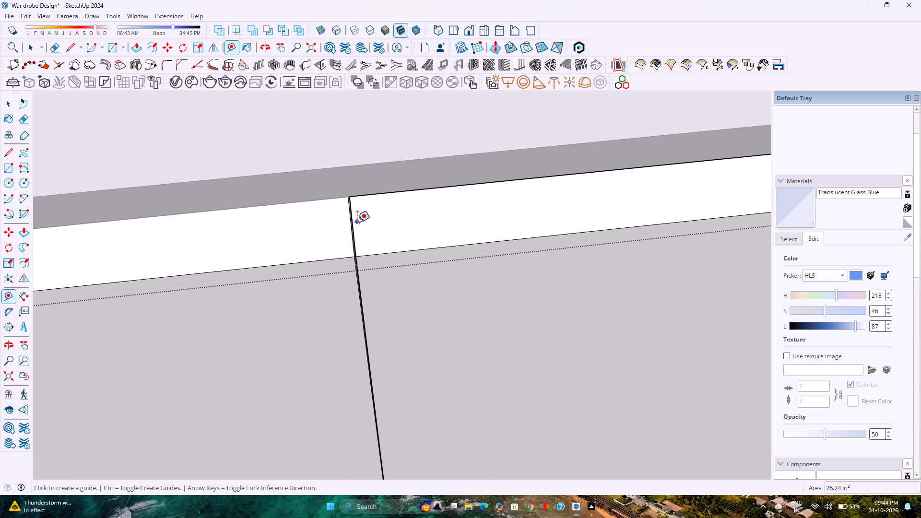
click(355, 222)
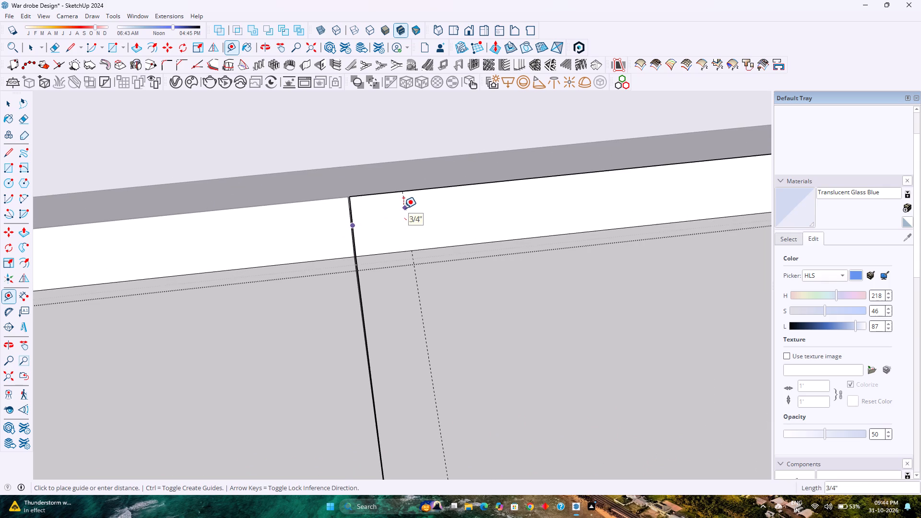
key(Right)
key(1)
key(Return)
Add a guide 0.25" beyond the first one and another 0.25" in from the door's front edge.
middle_drag(403, 210, 413, 242)
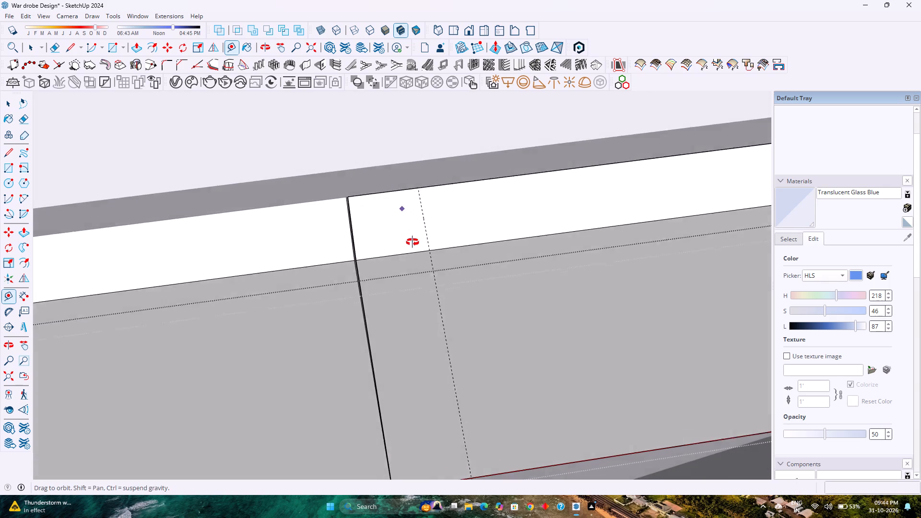
middle_drag(413, 242, 413, 242)
scroll(440, 239, up, 6)
middle_drag(440, 239, 418, 218)
click(417, 203)
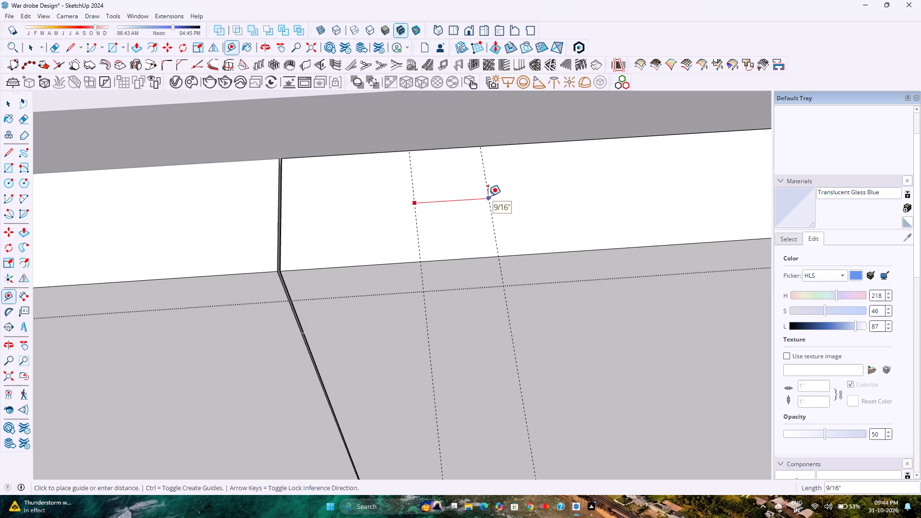
text(0.25)
key(Return)
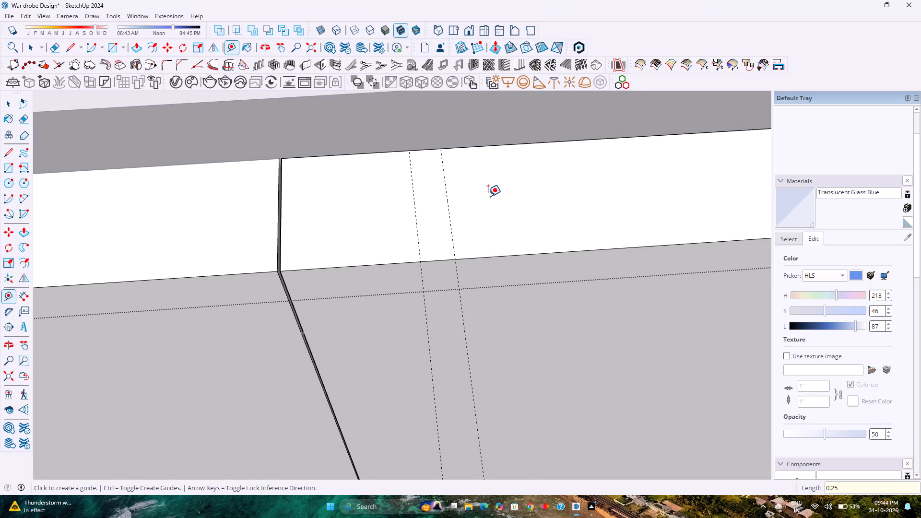
click(406, 263)
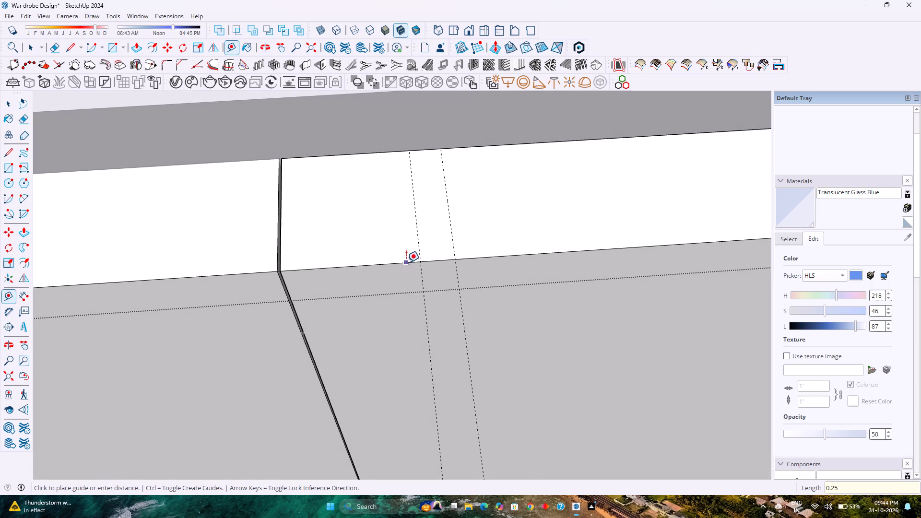
text(0.25)
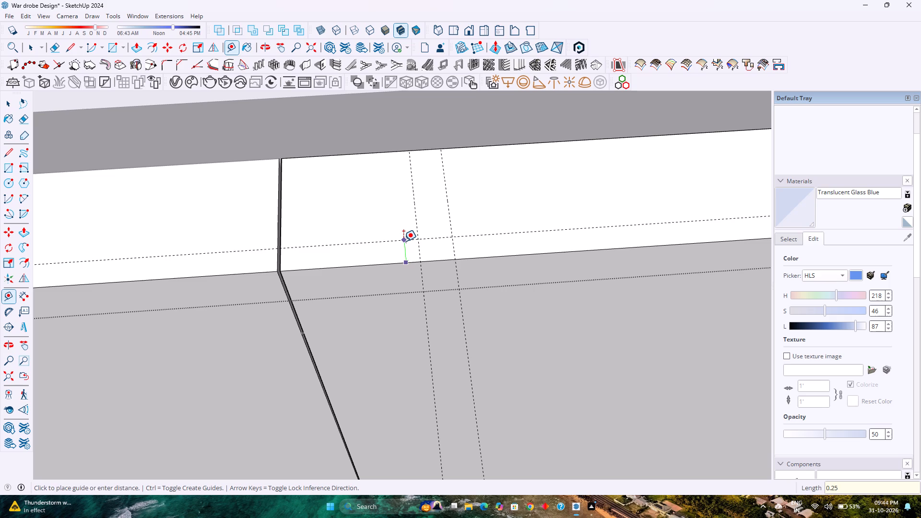
key(Return)
Place a guide 1" in from the outer end of the leaf's top face, beside the side wall.
scroll(401, 234, down, 10)
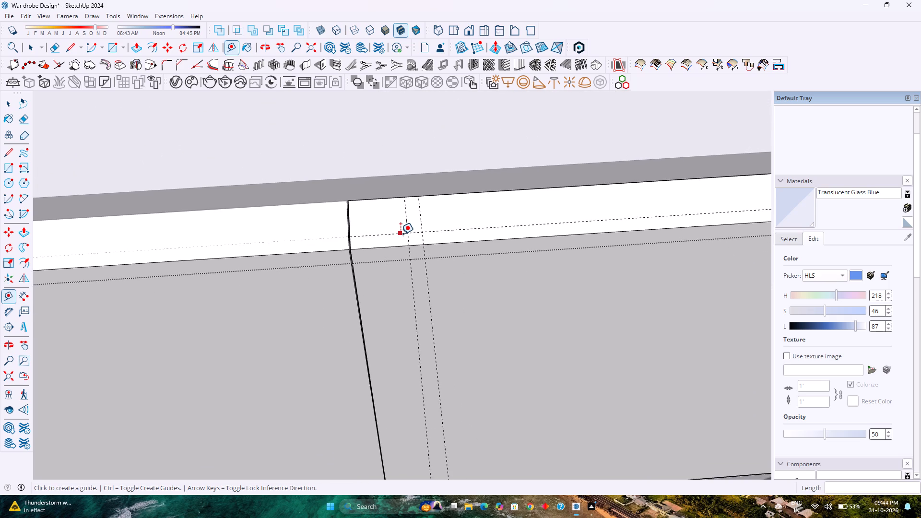
shift+middle_click(395, 234)
shift+middle_drag(394, 235, 286, 258)
shift+middle_drag(284, 258, 253, 259)
shift+middle_click(253, 259)
scroll(262, 250, down, 5)
shift+middle_drag(469, 279, 268, 282)
scroll(304, 250, down, 5)
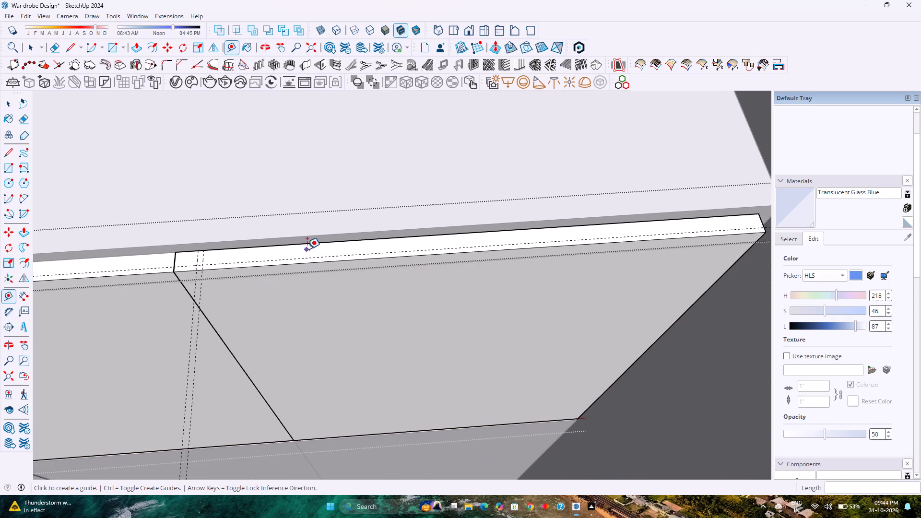
scroll(307, 249, down, 2)
scroll(690, 232, up, 7)
click(683, 225)
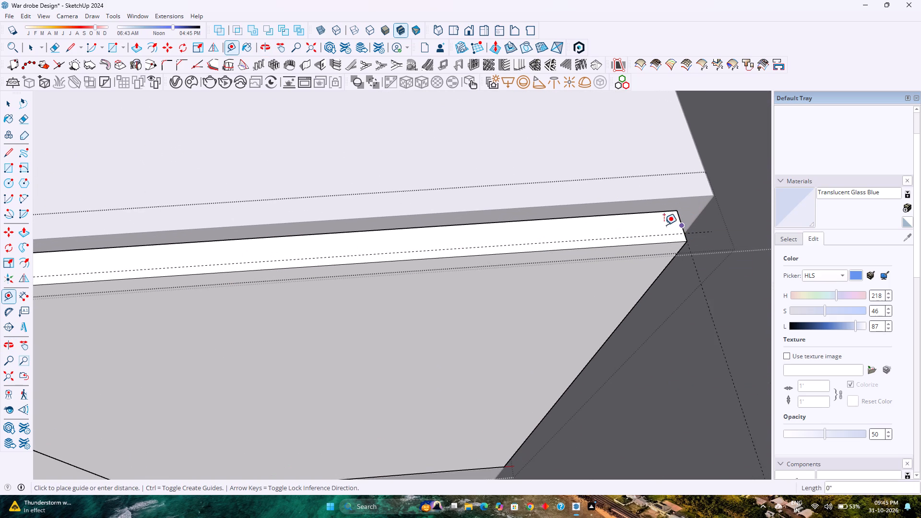
key(1)
key(Return)
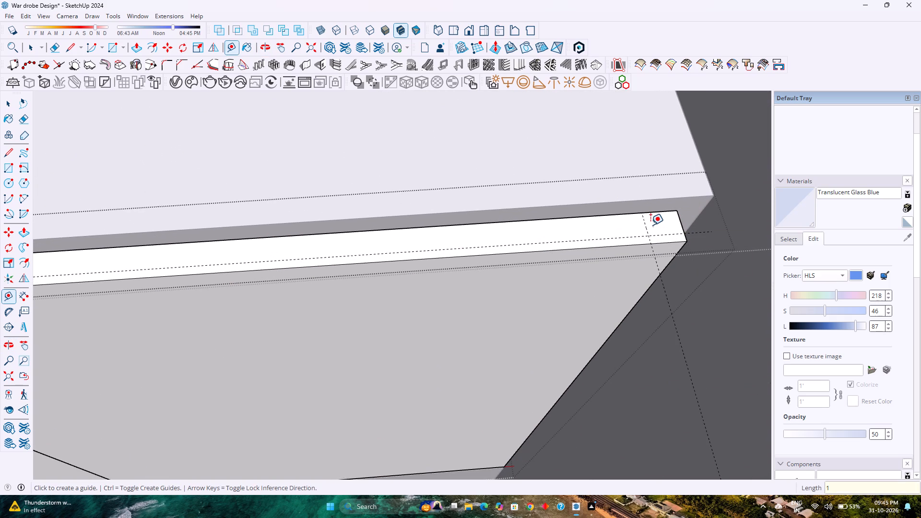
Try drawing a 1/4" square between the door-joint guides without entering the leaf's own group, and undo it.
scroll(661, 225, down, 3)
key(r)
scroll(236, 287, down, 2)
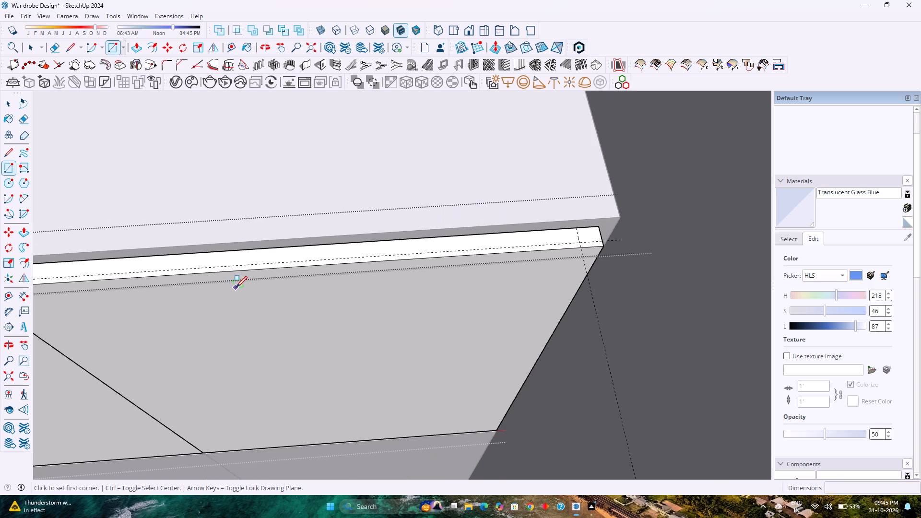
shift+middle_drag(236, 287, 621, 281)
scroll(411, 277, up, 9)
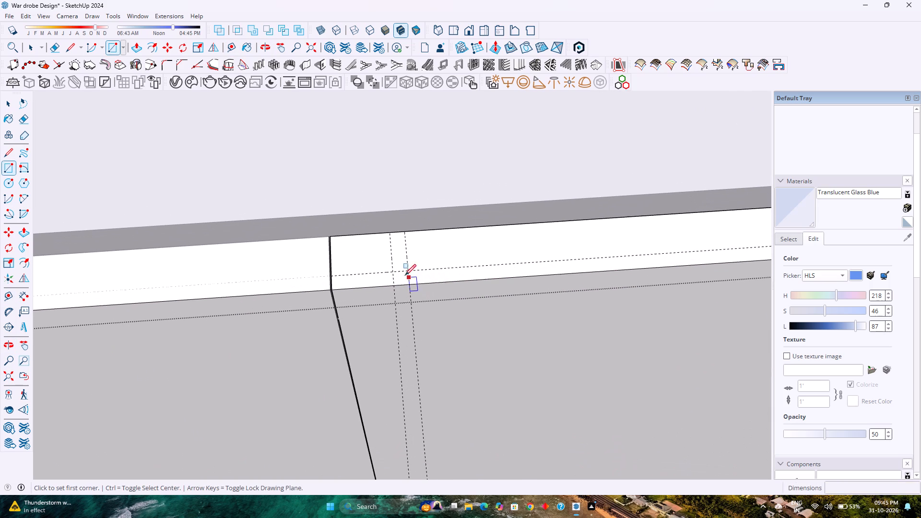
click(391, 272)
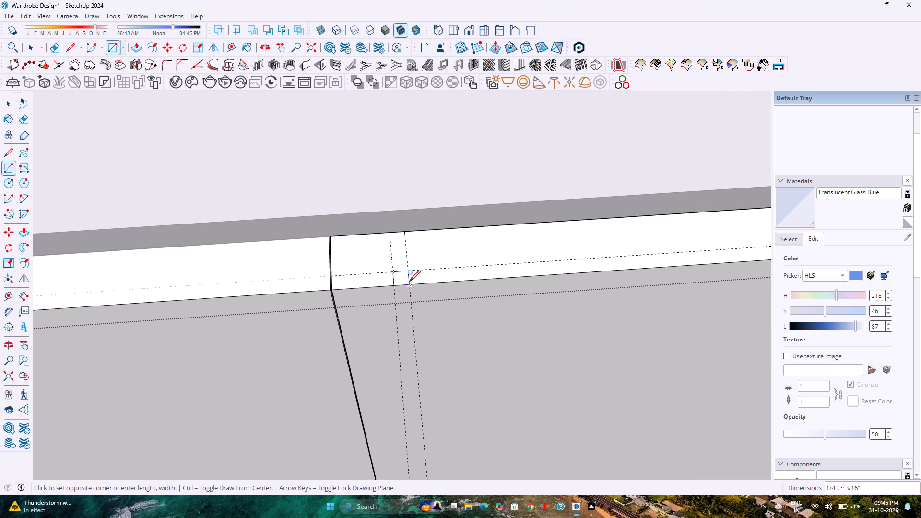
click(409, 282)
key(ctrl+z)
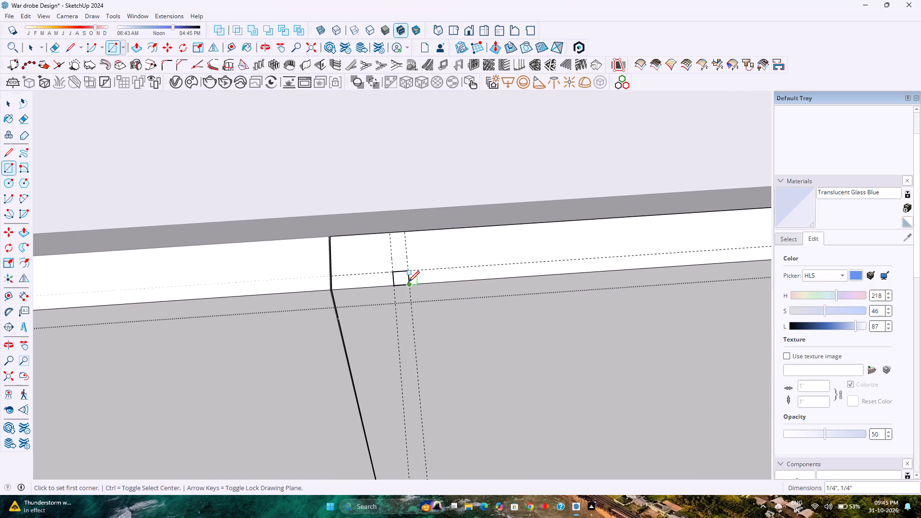
Open the outer leaf's group and draw a 1/4" by 1/4" square between the door-joint guides at the front edge.
key(space)
double_click(416, 275)
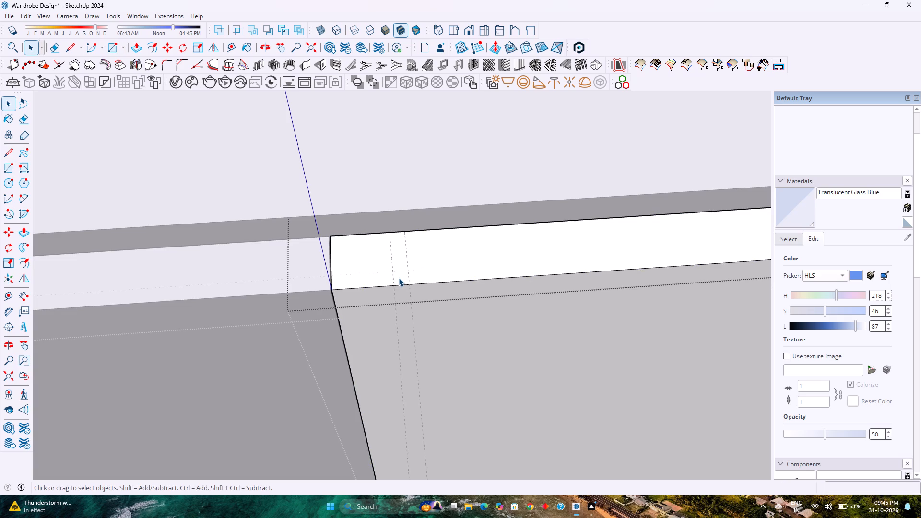
scroll(399, 278, up, 8)
middle_drag(399, 278, 398, 304)
middle_click(398, 304)
key(r)
scroll(391, 281, up, 4)
middle_drag(389, 281, 360, 255)
middle_drag(369, 257, 375, 265)
click(386, 253)
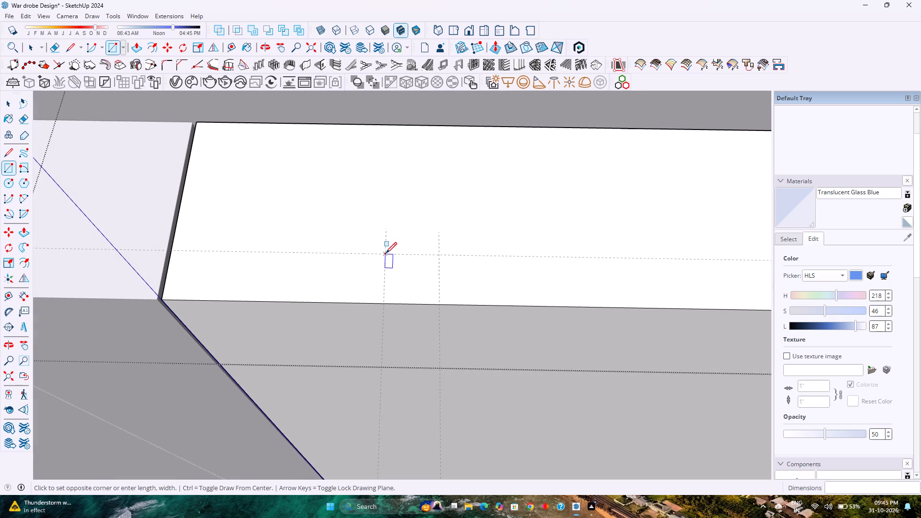
click(439, 303)
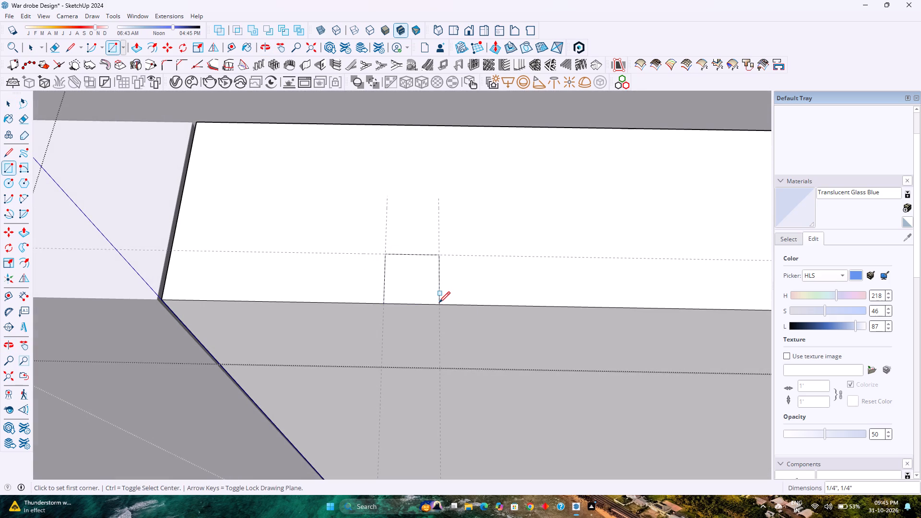
Copy the square along the leaf's top face to the 1" guide beside the side wall, dividing the distance into 20 equal spacings.
key(space)
double_click(415, 285)
key(m)
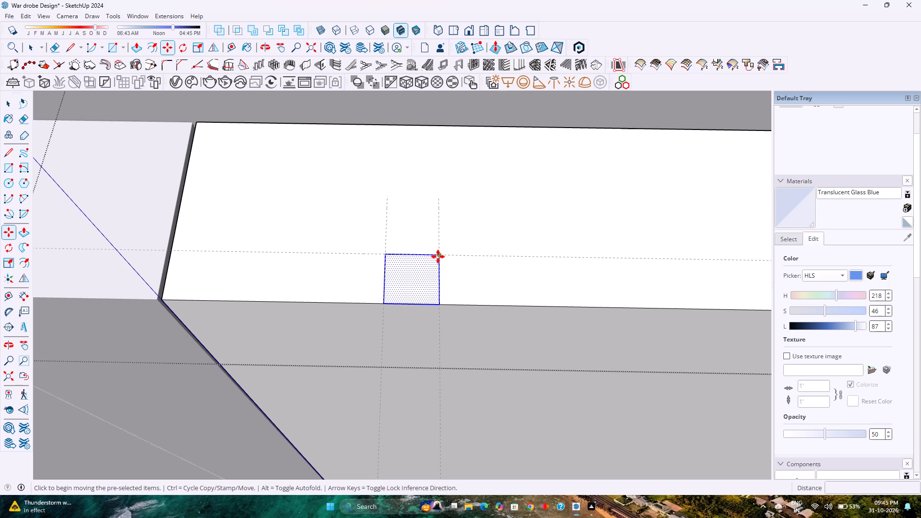
click(438, 257)
scroll(444, 257, down, 18)
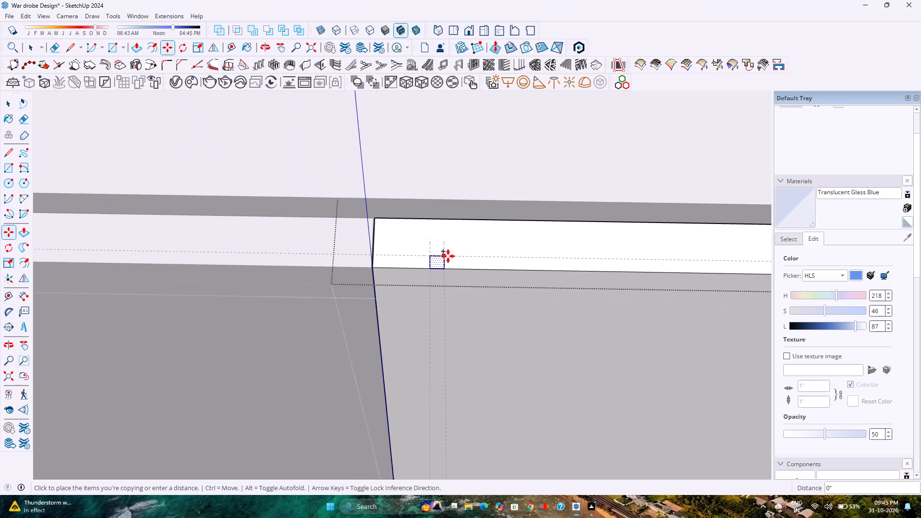
scroll(448, 256, down, 3)
shift+middle_drag(520, 268, 199, 261)
shift+middle_click(199, 261)
scroll(209, 255, down, 4)
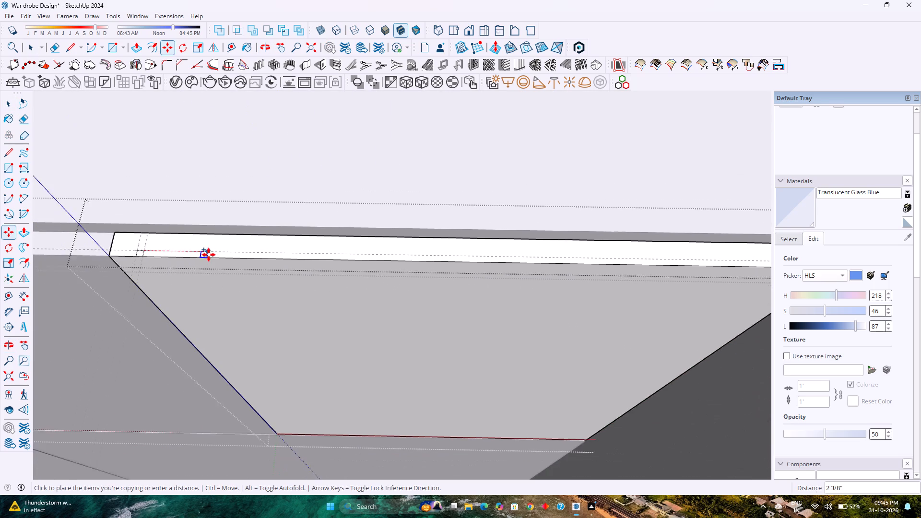
scroll(209, 255, down, 1)
scroll(708, 270, up, 6)
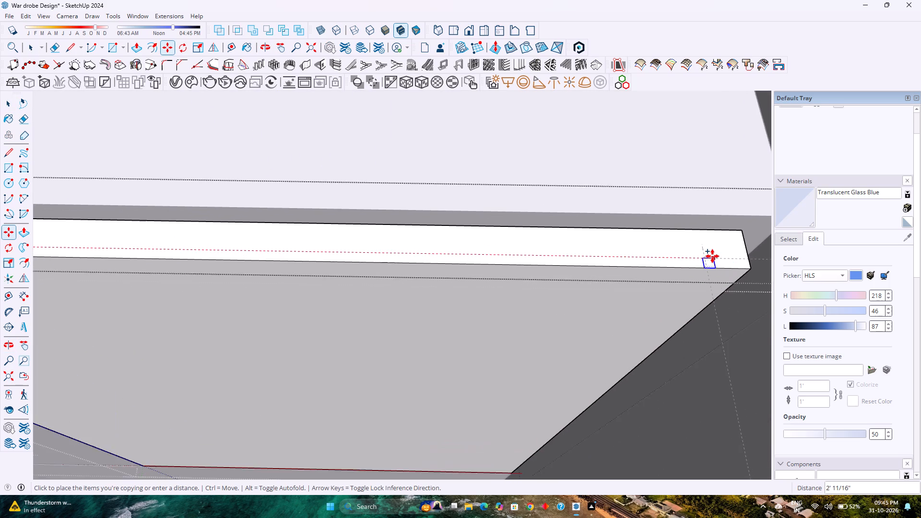
scroll(712, 256, up, 6)
click(701, 260)
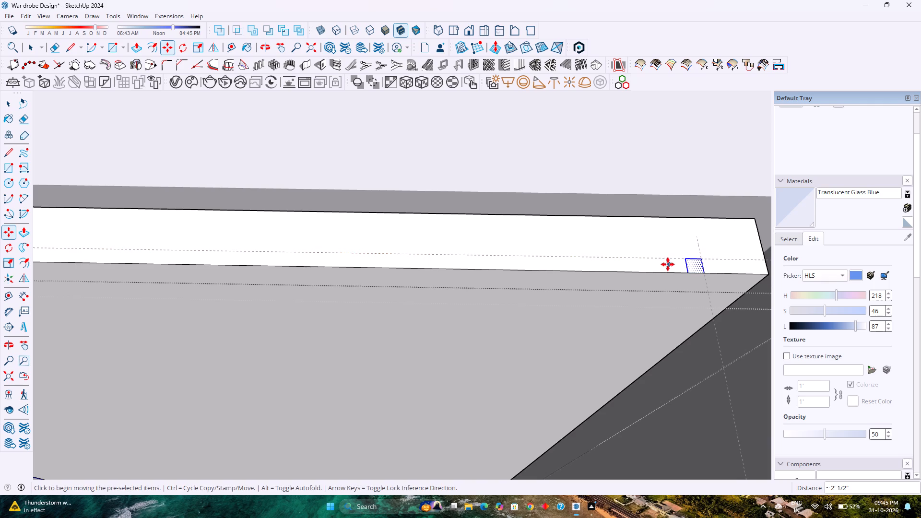
key(slash)
text(20)
key(Return)
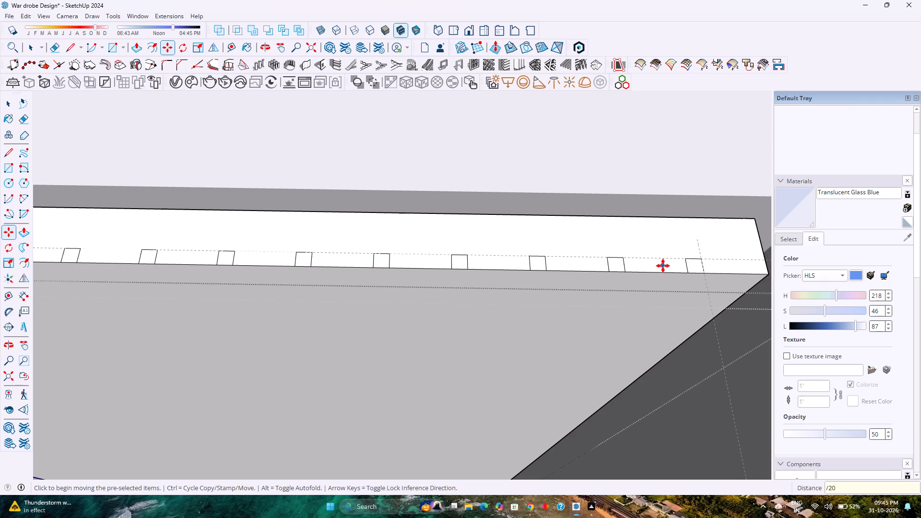
Push/Pull the square nearest the side wall down to the leaf's bottom edge, about 2' 9 11/16", to cut a groove.
key(p)
click(699, 268)
scroll(651, 330, down, 4)
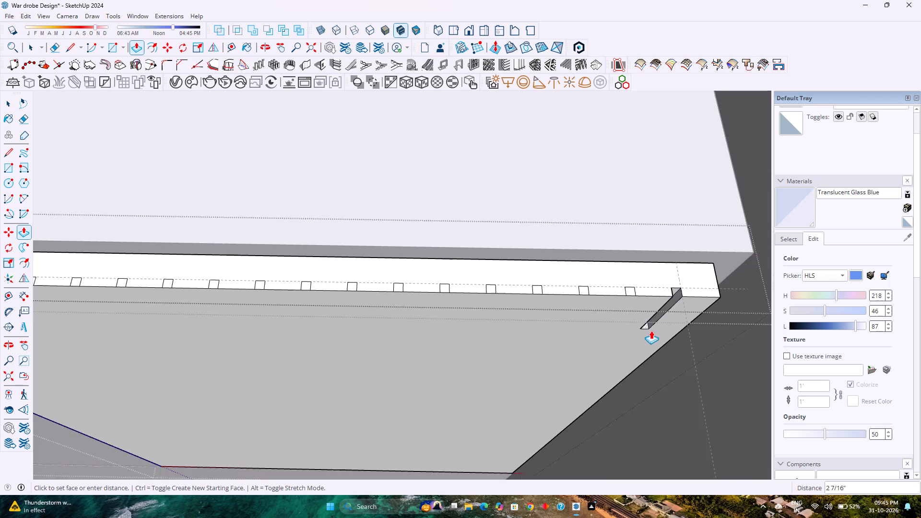
scroll(651, 330, down, 3)
shift+middle_drag(637, 337, 675, 211)
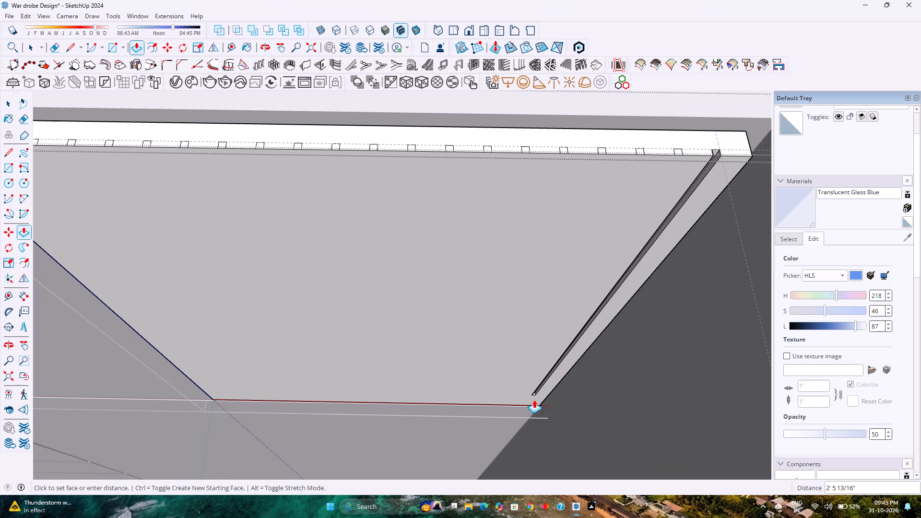
click(522, 405)
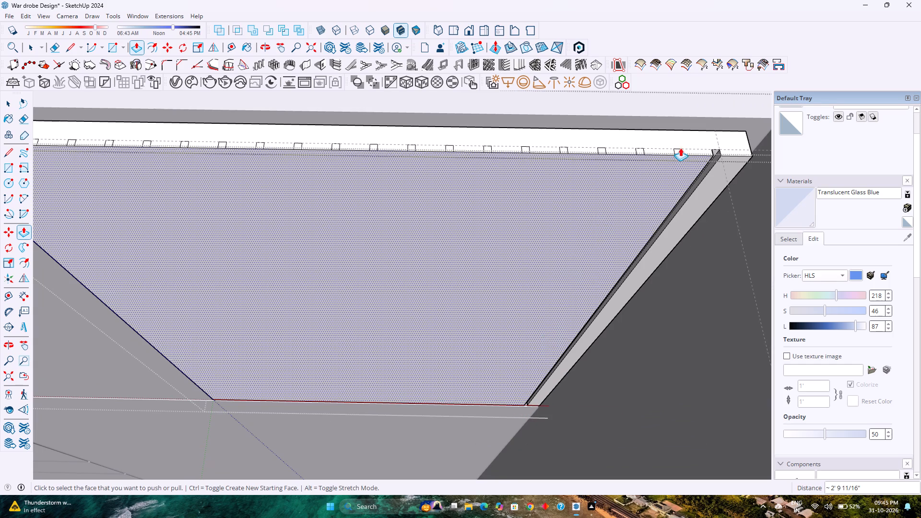
Repeat the same full-height groove cut on the next nine squares, working from the side wall toward the door joint.
double_click(680, 155)
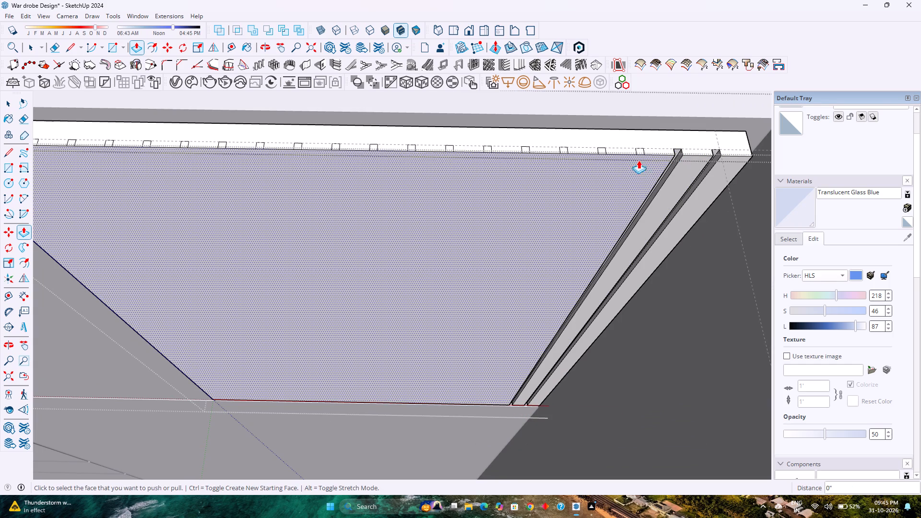
double_click(639, 153)
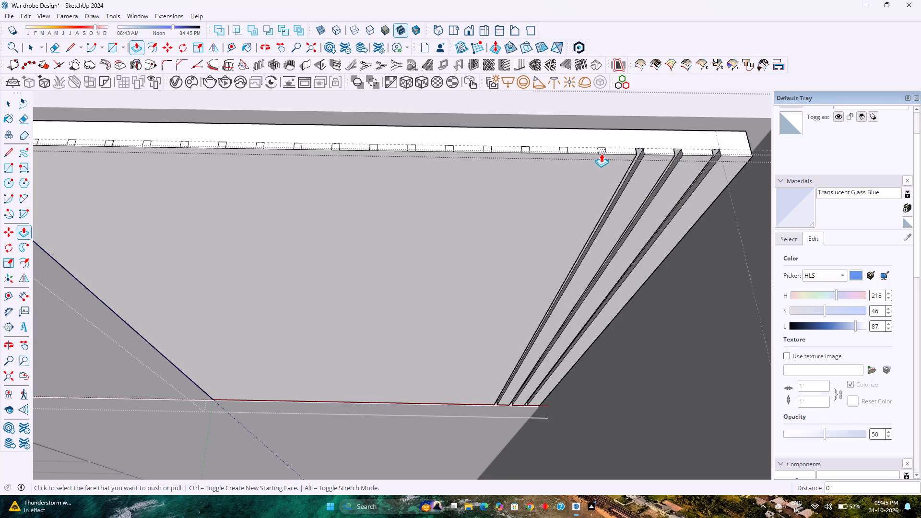
double_click(601, 153)
double_click(564, 153)
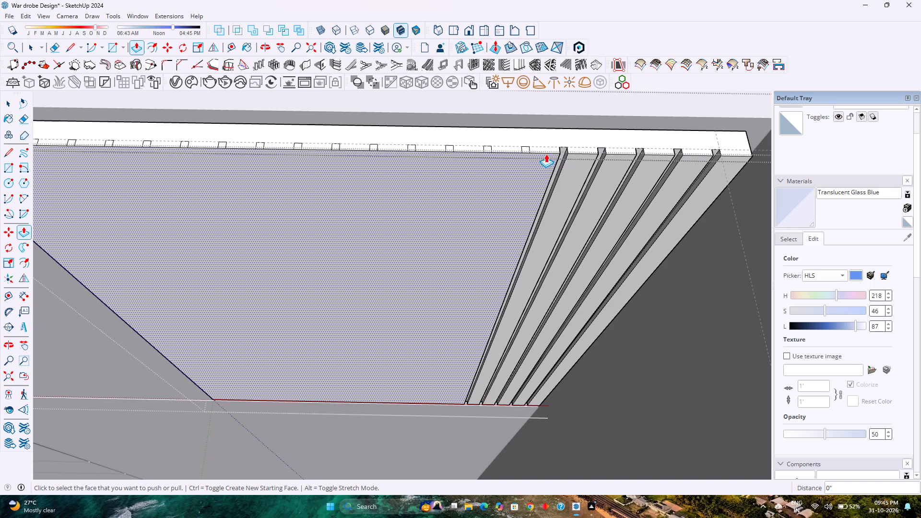
double_click(527, 151)
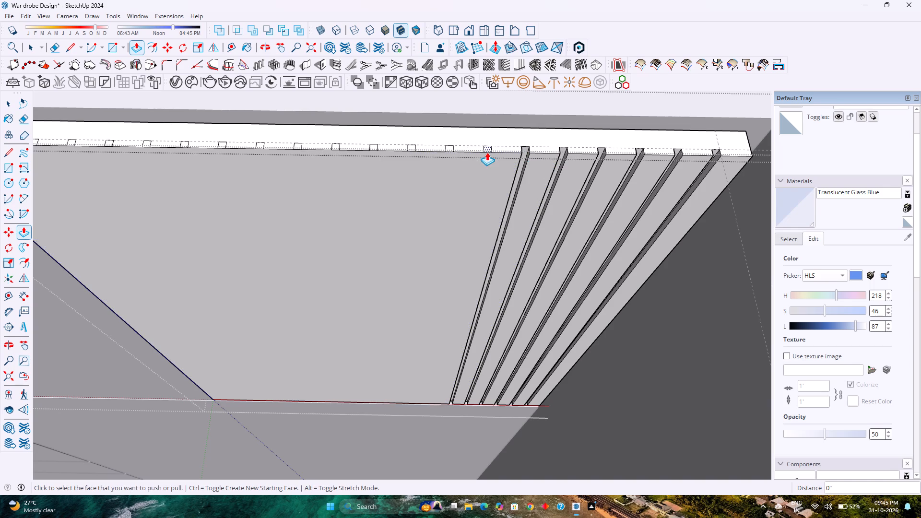
double_click(487, 150)
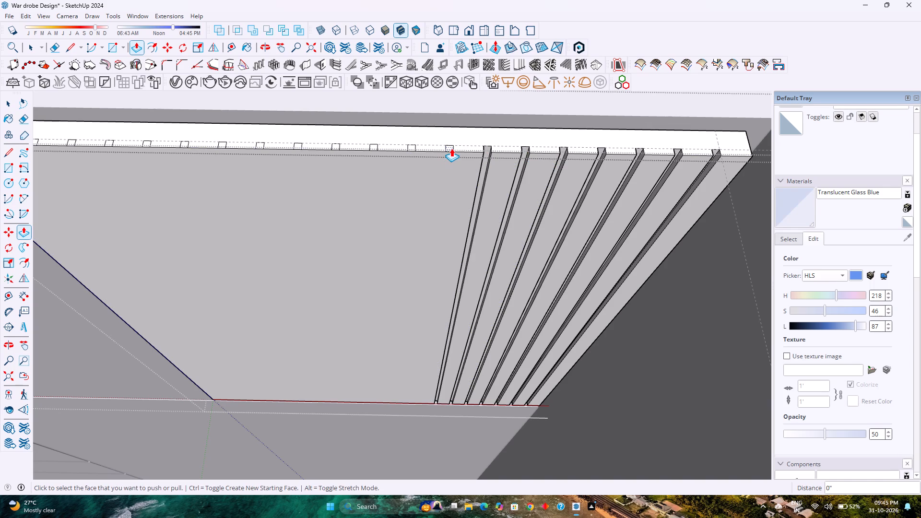
double_click(451, 149)
double_click(412, 150)
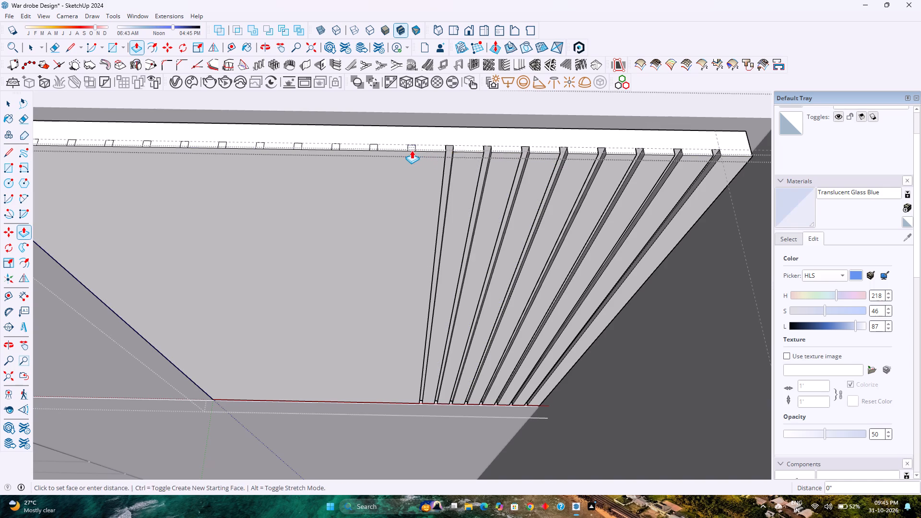
double_click(372, 149)
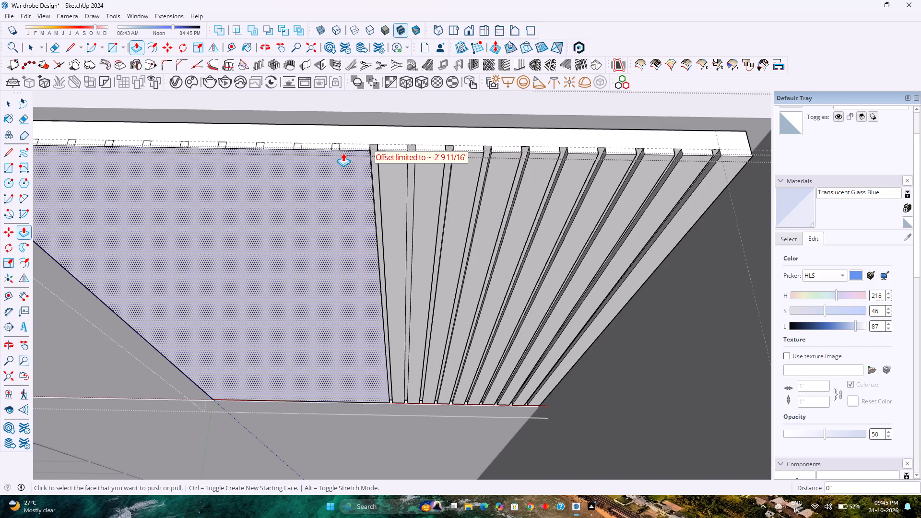
Repeat the full-height groove cut on the remaining eleven squares, up to the one beside the door joint.
double_click(337, 150)
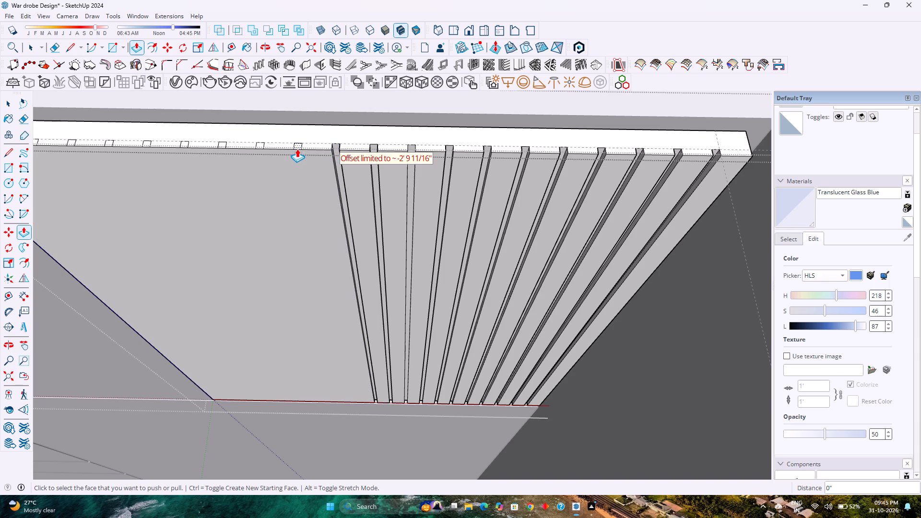
double_click(297, 149)
double_click(259, 147)
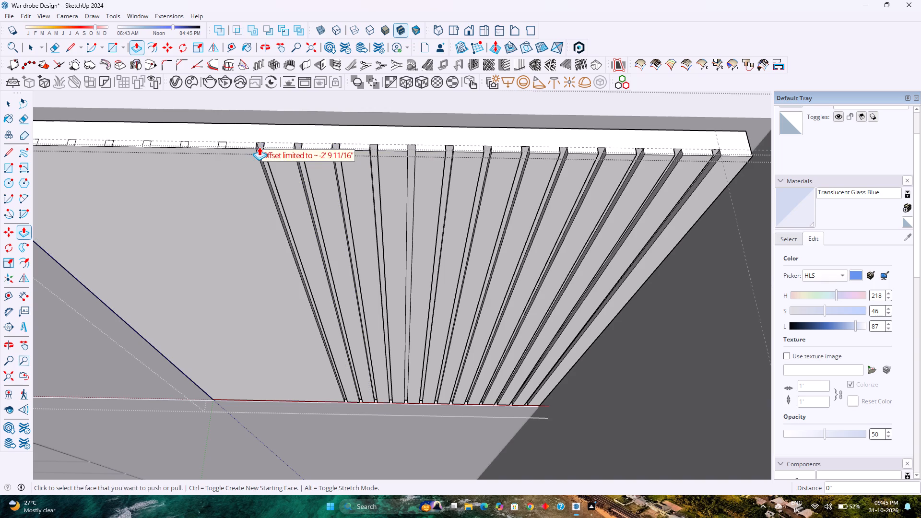
double_click(219, 144)
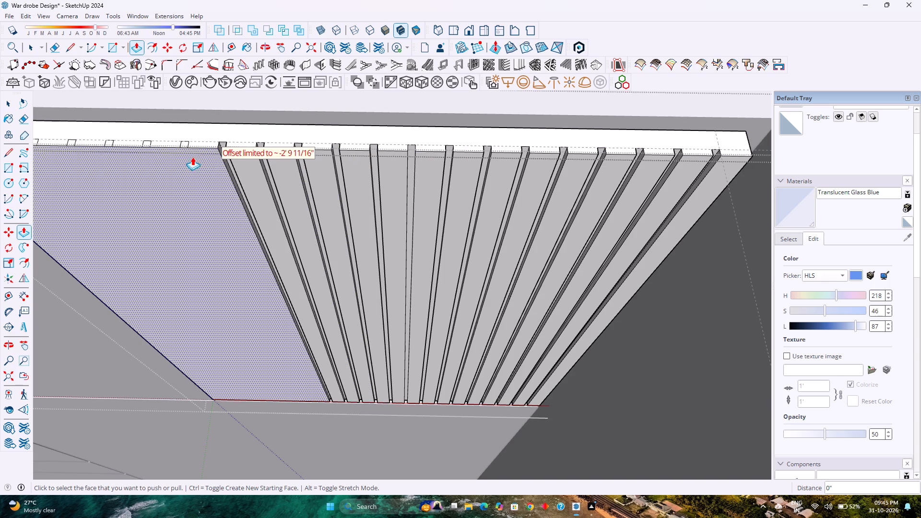
double_click(186, 146)
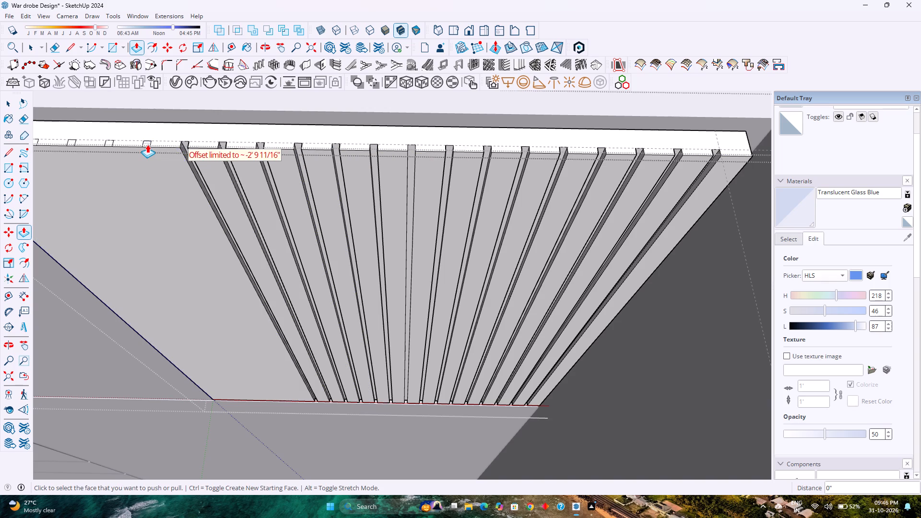
double_click(147, 144)
double_click(110, 144)
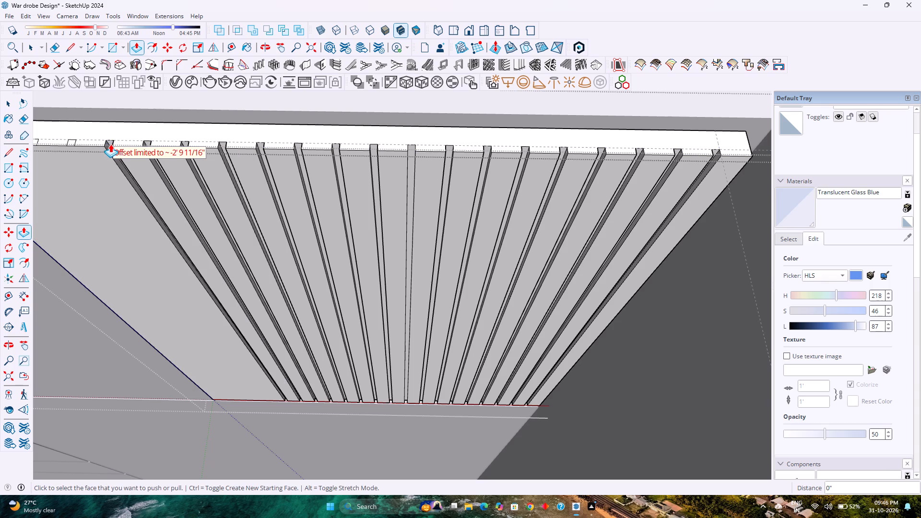
double_click(72, 142)
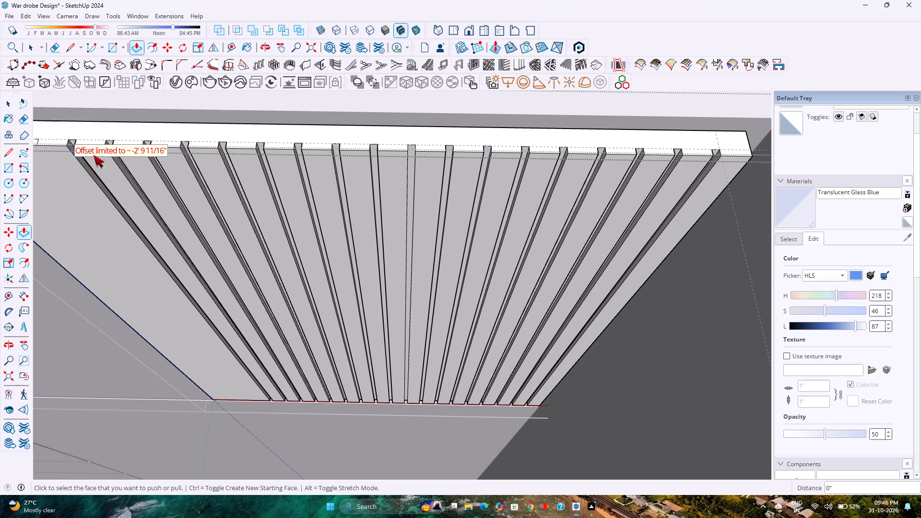
shift+middle_drag(145, 224, 467, 229)
shift+middle_click(467, 229)
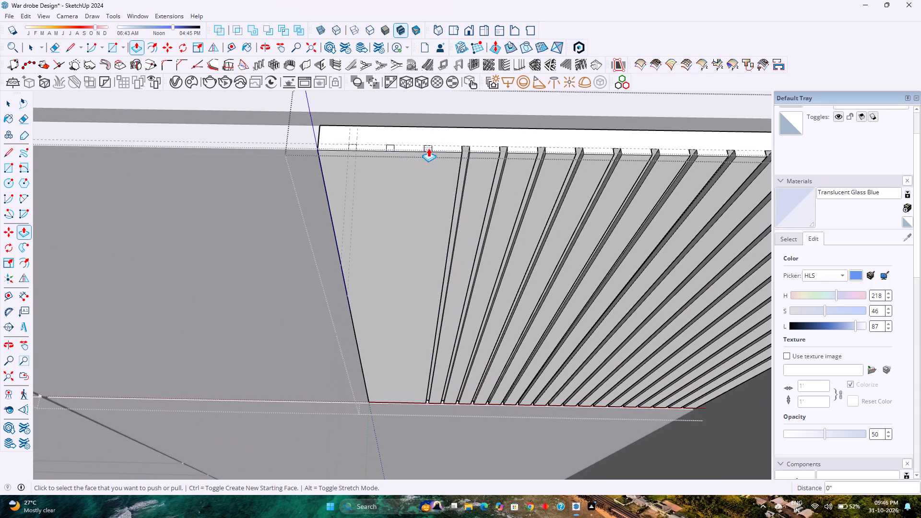
double_click(429, 148)
double_click(389, 149)
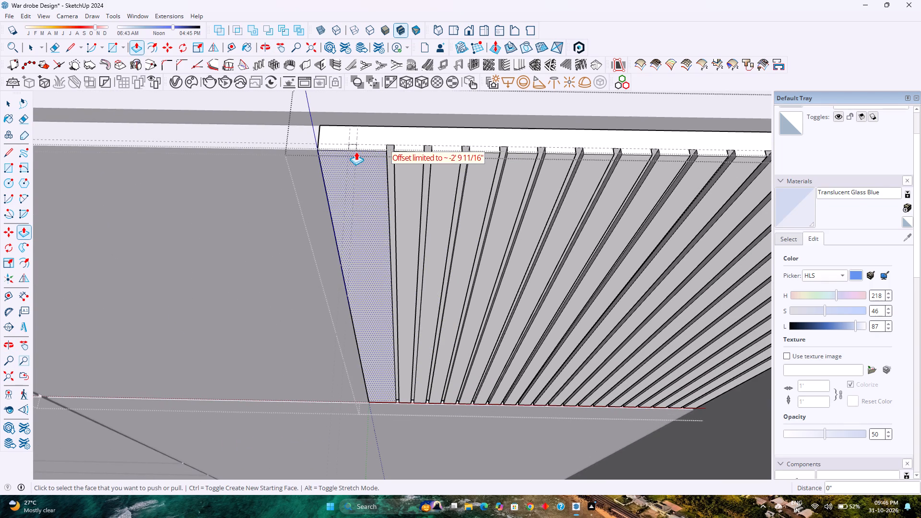
double_click(353, 149)
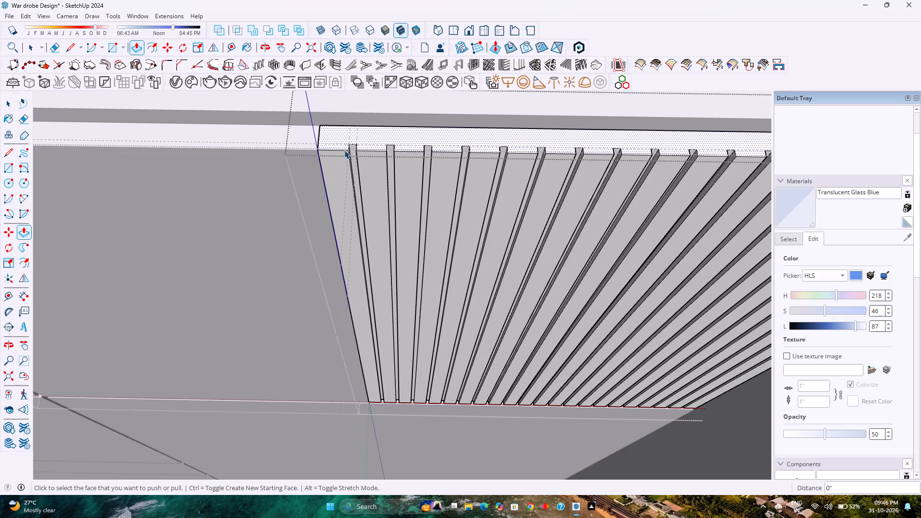
Close the grooved leaf's group, delete all guides in the model and exit the door group.
key(space)
scroll(327, 166, down, 8)
key(Escape)
scroll(327, 170, down, 5)
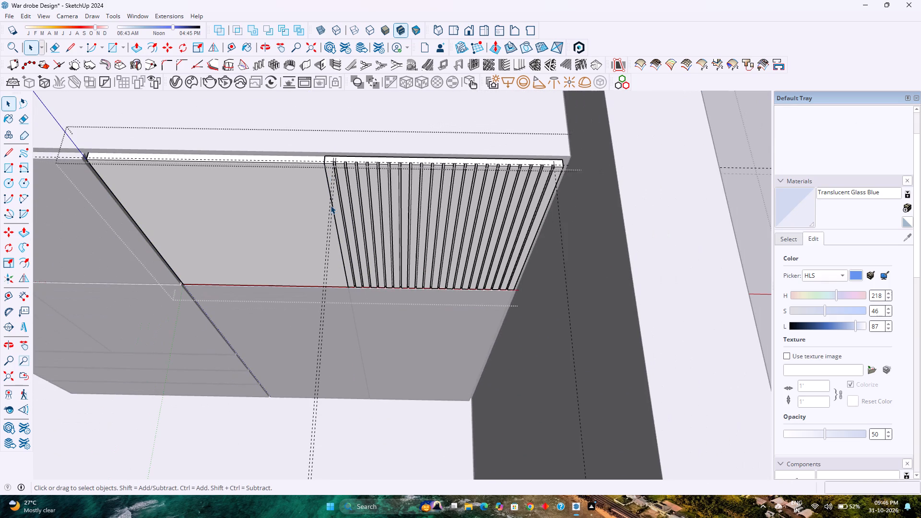
click(30, 20)
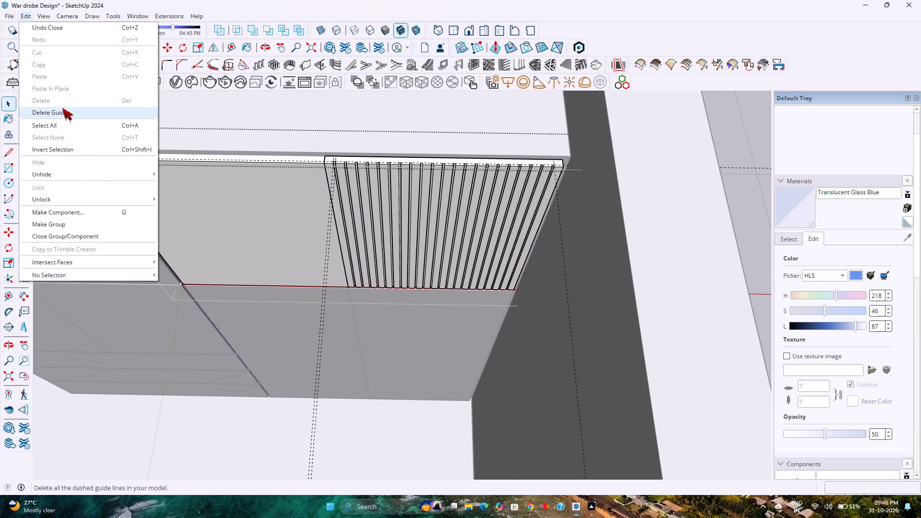
click(64, 110)
key(Escape)
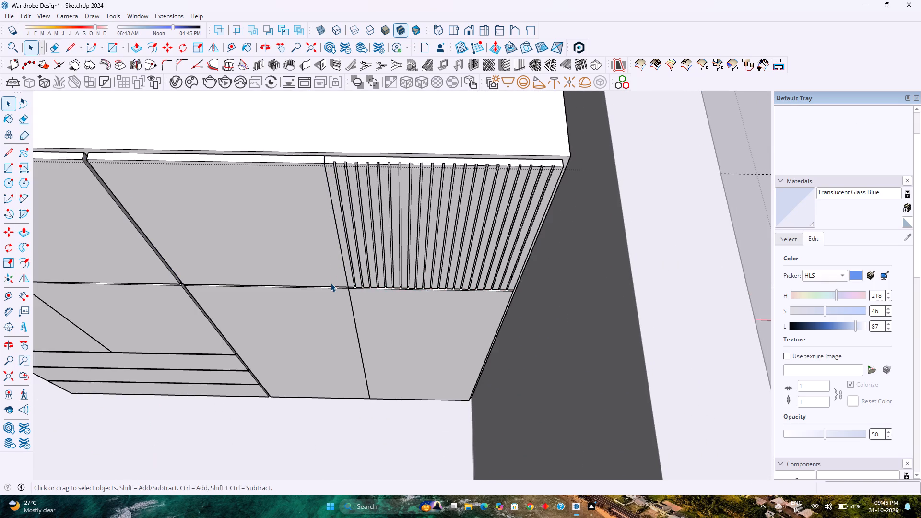
Open the group of the lower door pair and place a guide 1" from the door joint on the wall-side leaf's top face.
scroll(332, 282, down, 5)
double_click(360, 301)
scroll(360, 301, up, 5)
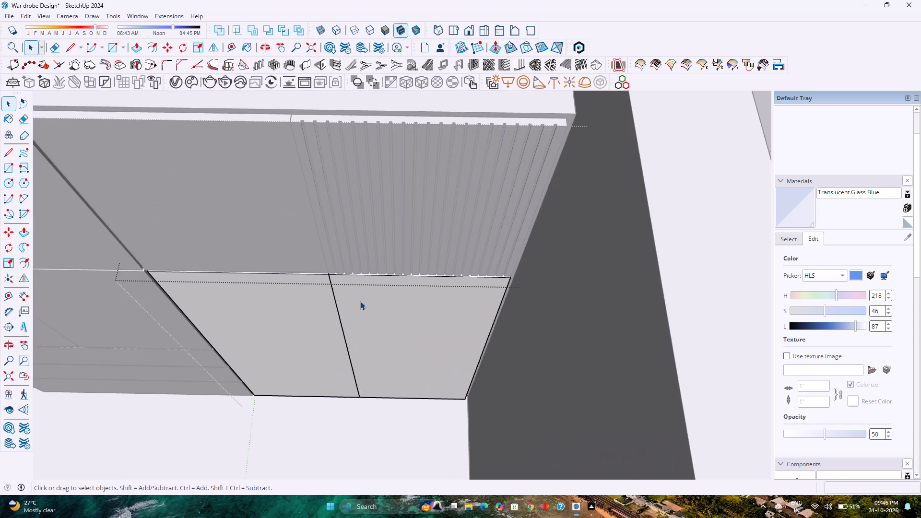
middle_drag(360, 301, 397, 243)
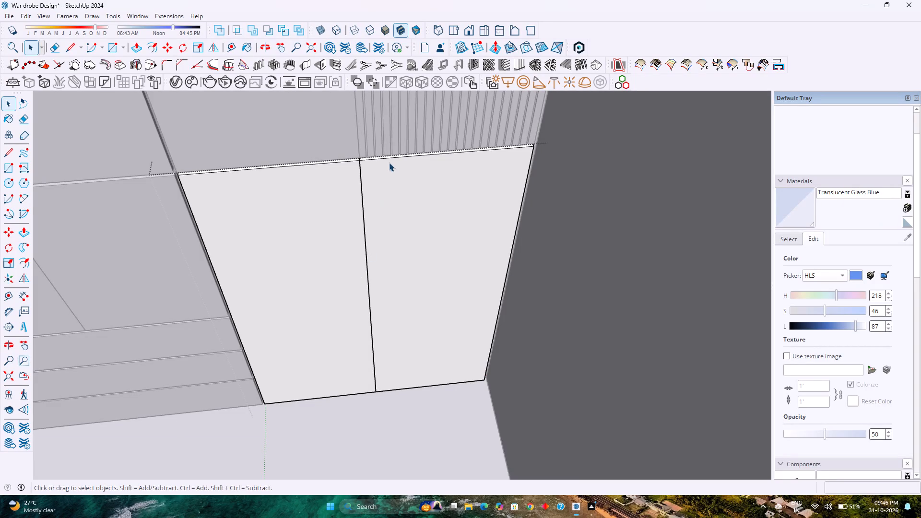
scroll(387, 161, up, 13)
scroll(315, 146, up, 5)
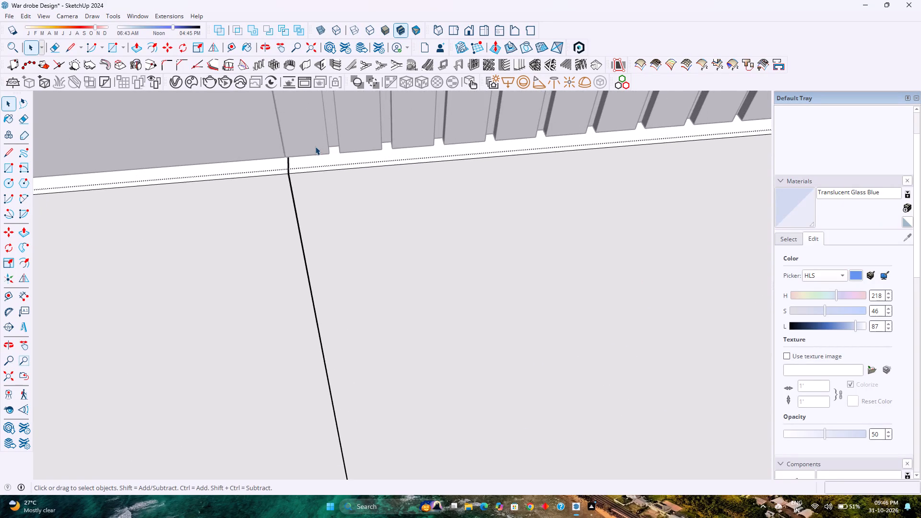
scroll(315, 147, up, 3)
click(228, 44)
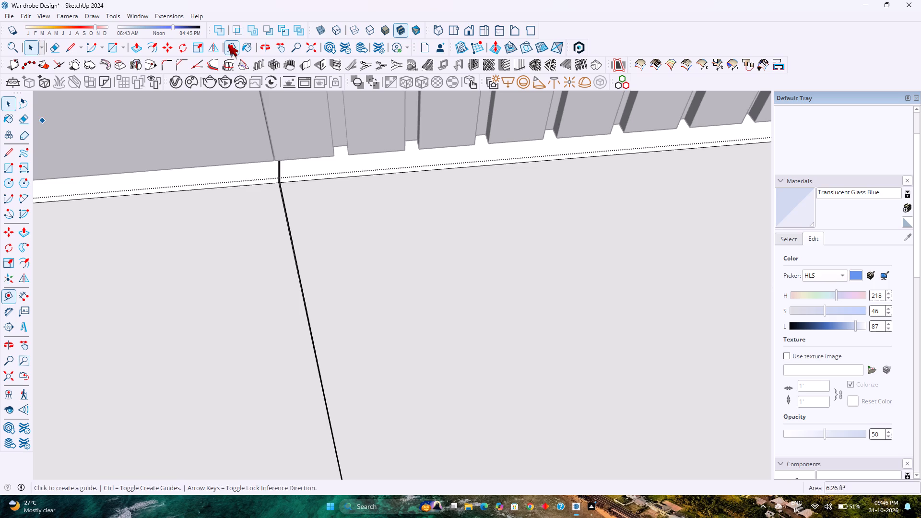
click(280, 175)
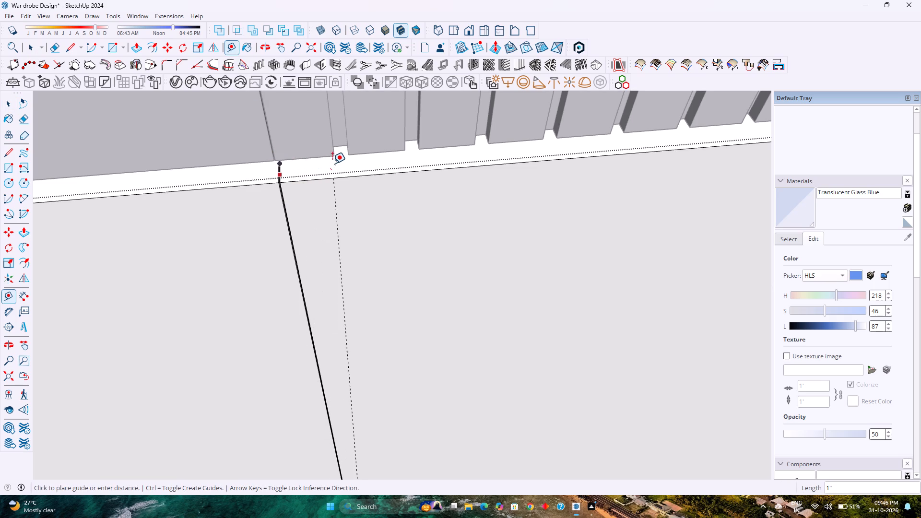
key(Right)
key(1)
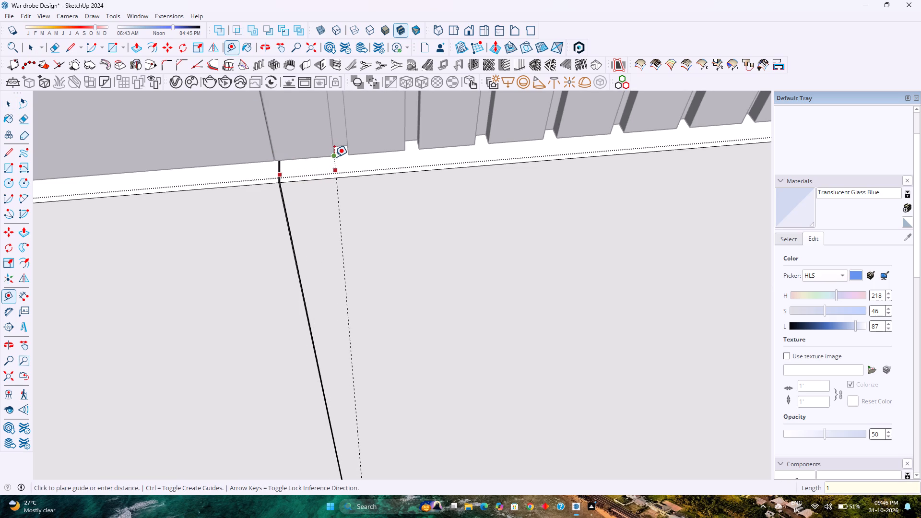
key(Return)
On the wall-side leaf's top face, place a guide 0.25" in from the front edge and another 0.25" beyond the 1" guide.
click(359, 177)
middle_drag(363, 172, 385, 218)
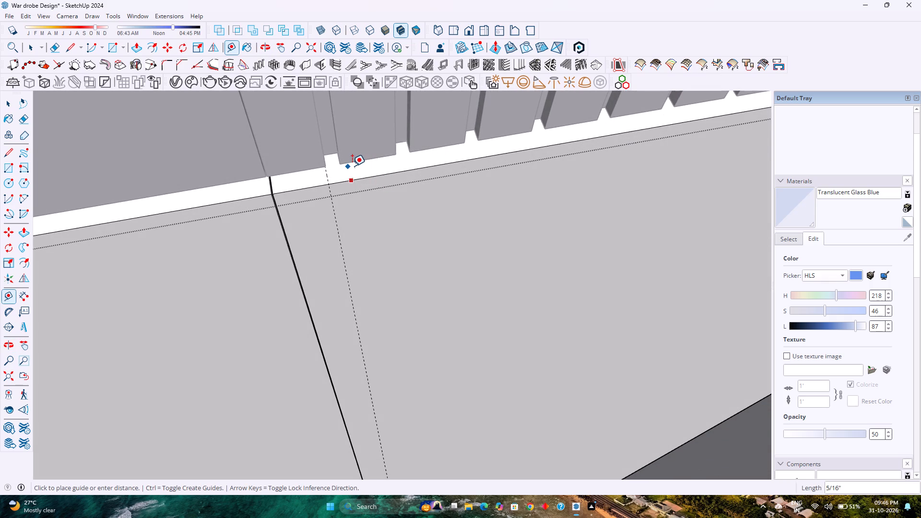
key(Left)
scroll(335, 170, up, 5)
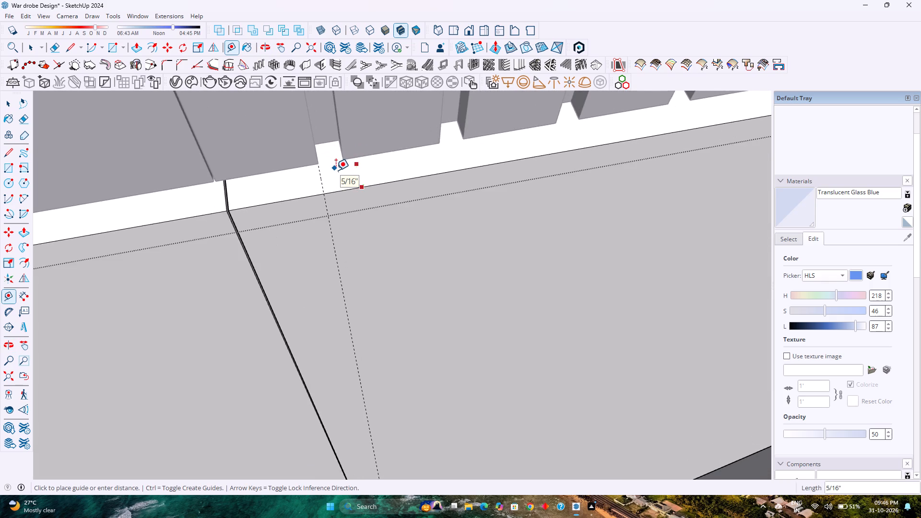
scroll(336, 170, up, 3)
text(0.25)
key(Return)
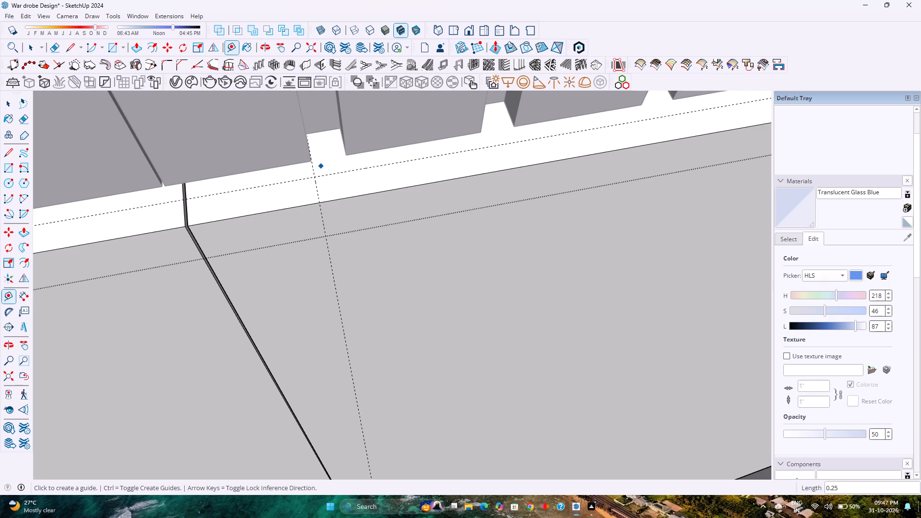
click(318, 193)
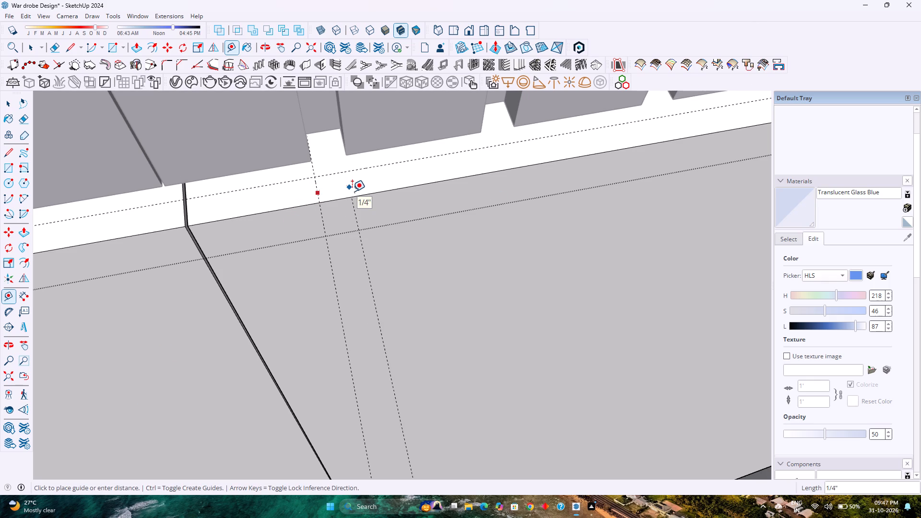
key(Right)
text(0.25)
key(Return)
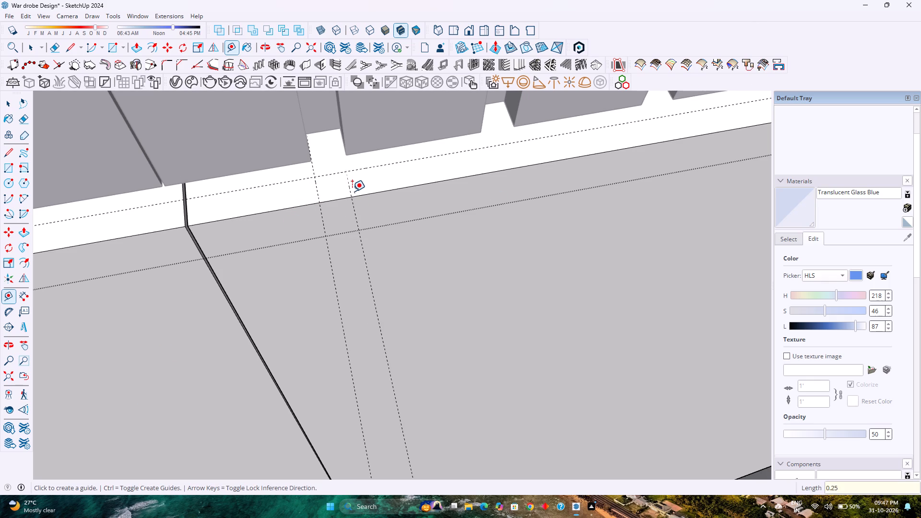
Place a guide parallel to the leaf's side-wall edge, lined up with the upper leaf's last groove.
scroll(320, 198, down, 10)
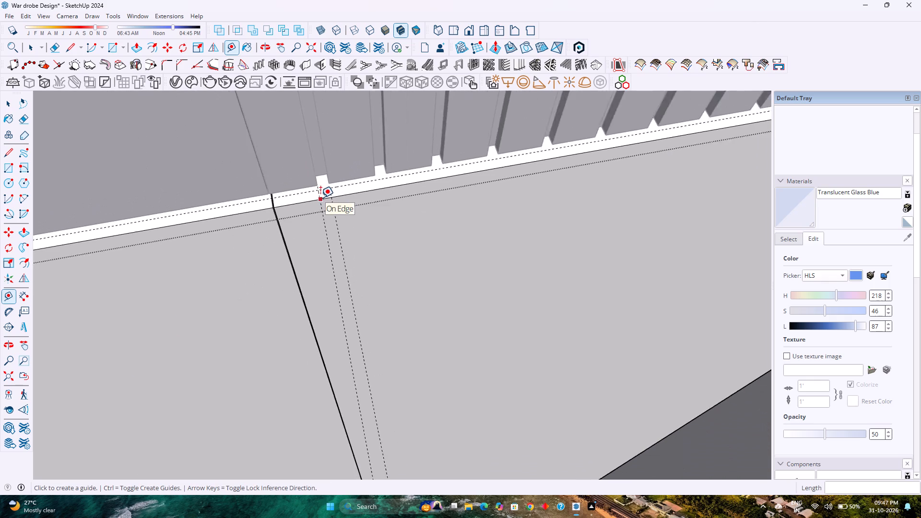
scroll(320, 198, down, 6)
shift+middle_drag(338, 200, 252, 275)
scroll(251, 270, down, 9)
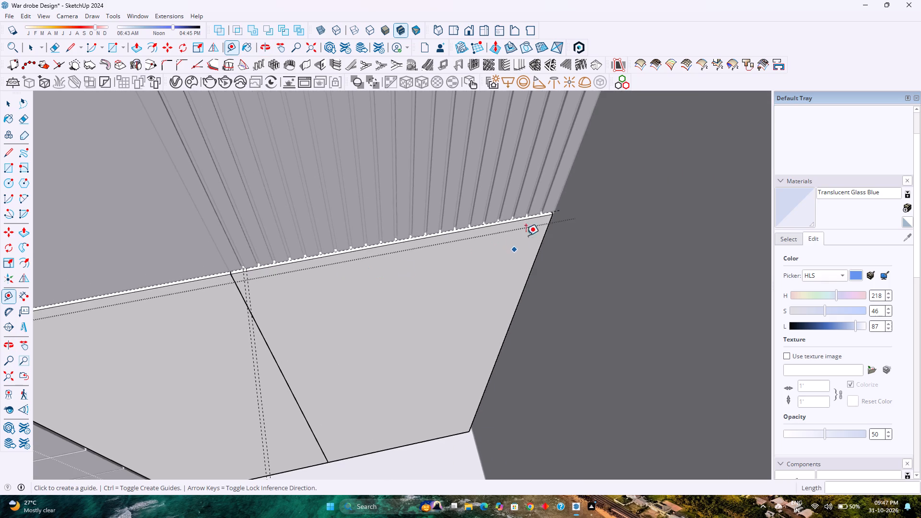
scroll(540, 221, up, 20)
scroll(540, 221, up, 2)
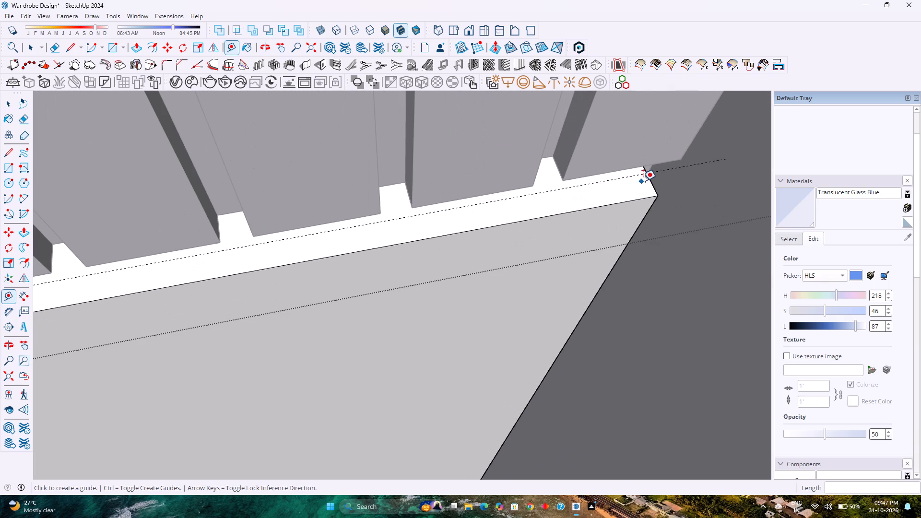
click(651, 181)
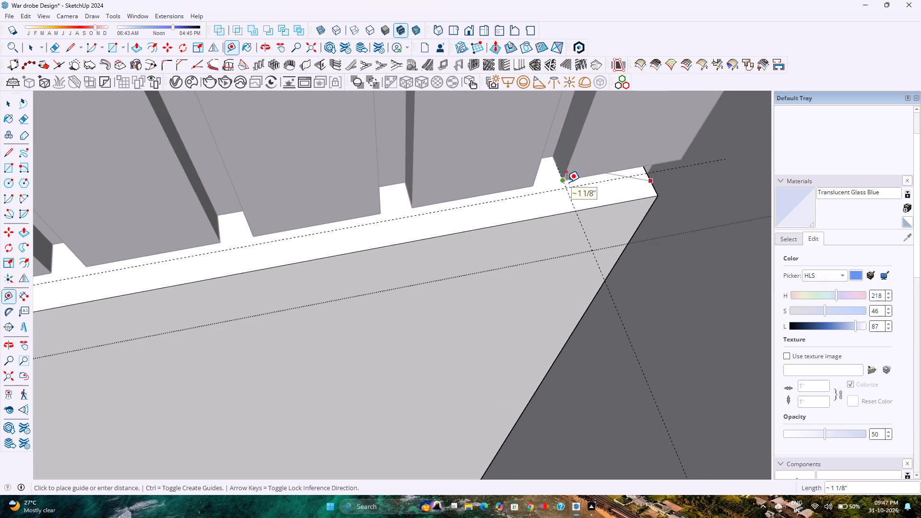
key(Left)
key(Right)
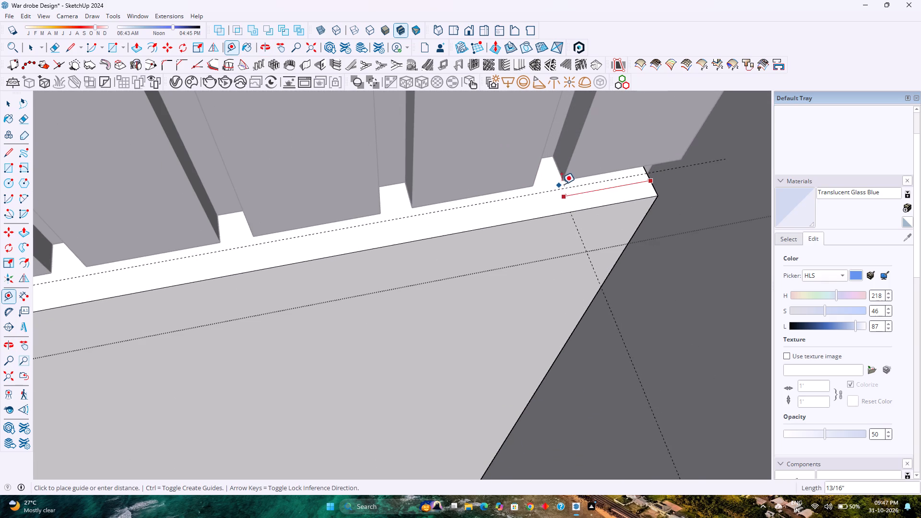
click(561, 179)
scroll(561, 179, down, 10)
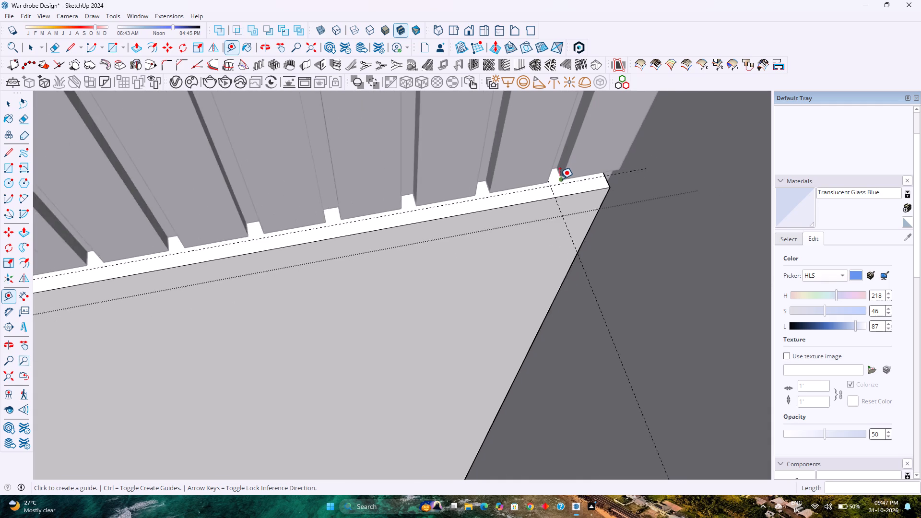
scroll(560, 179, down, 17)
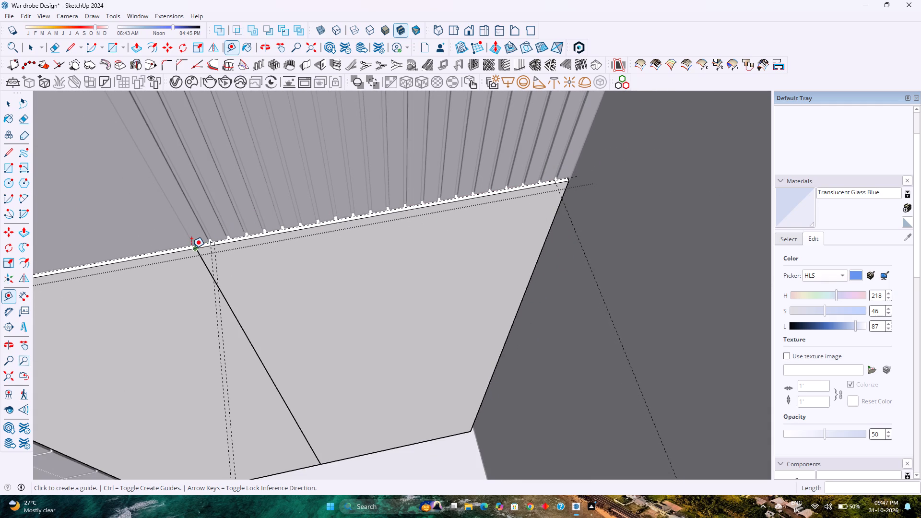
Draw a 1/4" by 1/4" square between the guides at the front edge, beside the door joint.
key(r)
scroll(191, 248, up, 20)
scroll(191, 248, up, 8)
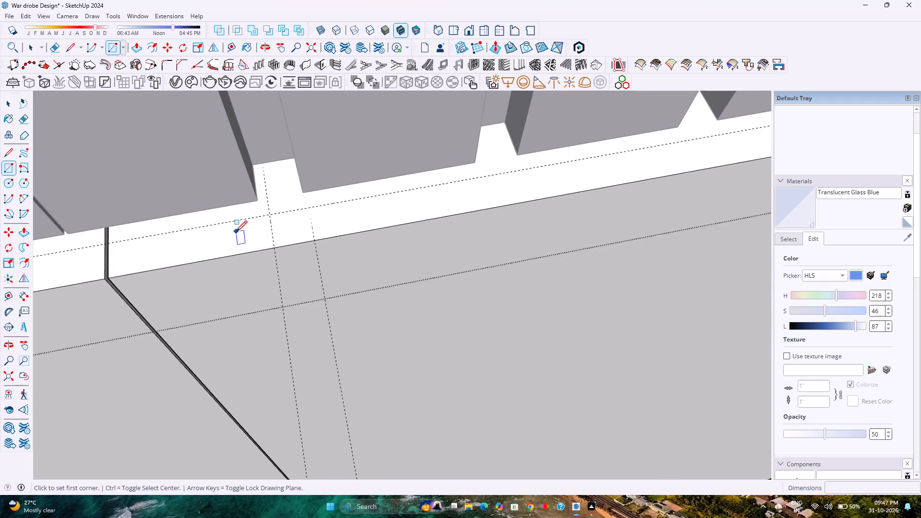
click(275, 213)
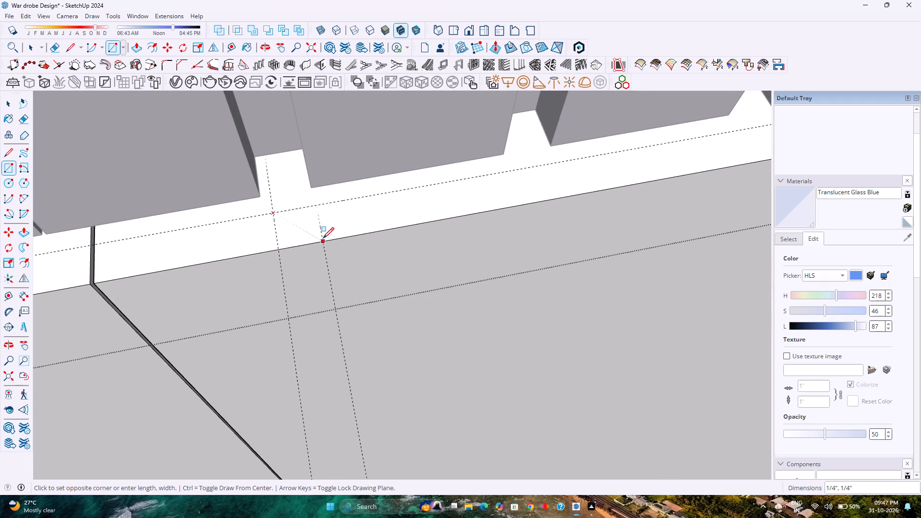
click(323, 238)
Copy the square along the front edge to the guide near the side wall, and divide the span into 20 equal copies.
key(space)
double_click(304, 237)
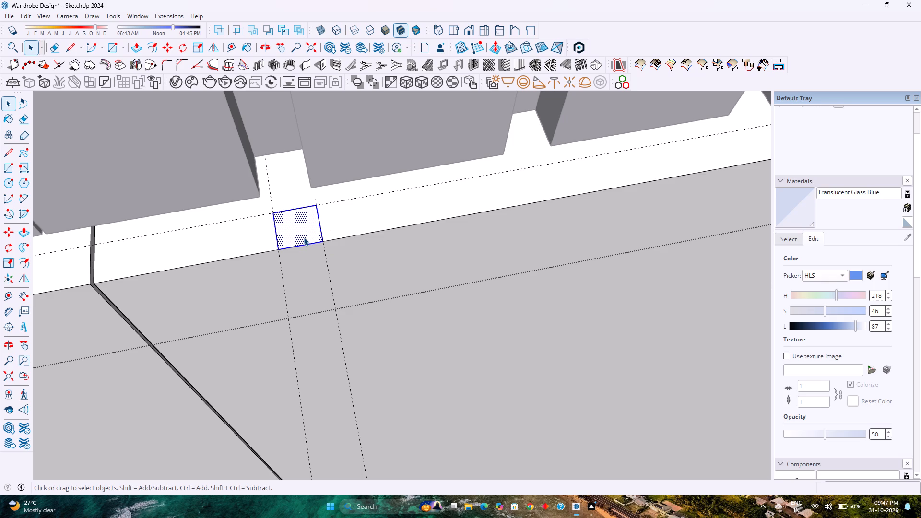
key(m)
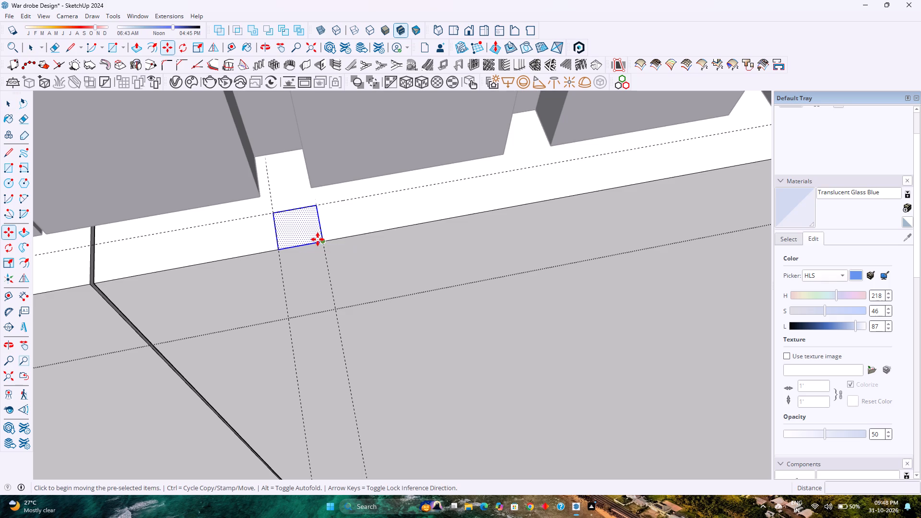
click(317, 206)
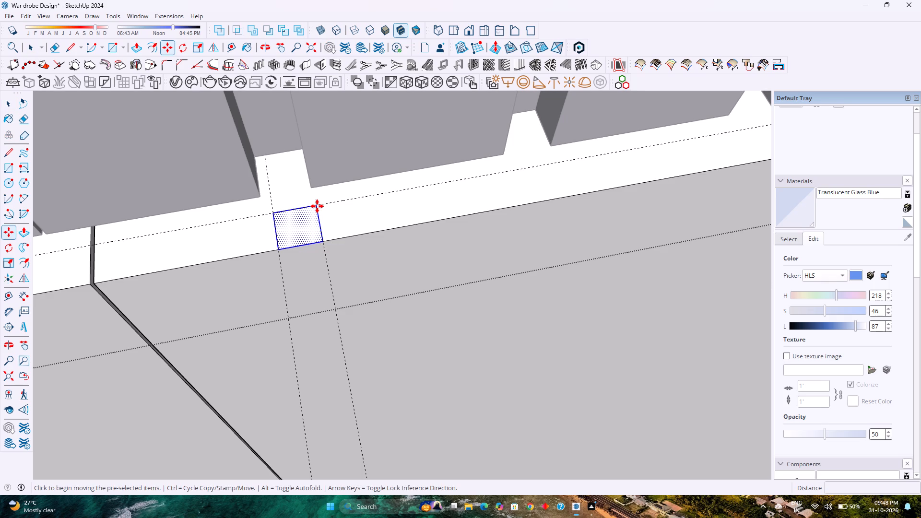
scroll(368, 209, down, 17)
shift+middle_drag(396, 210, 225, 286)
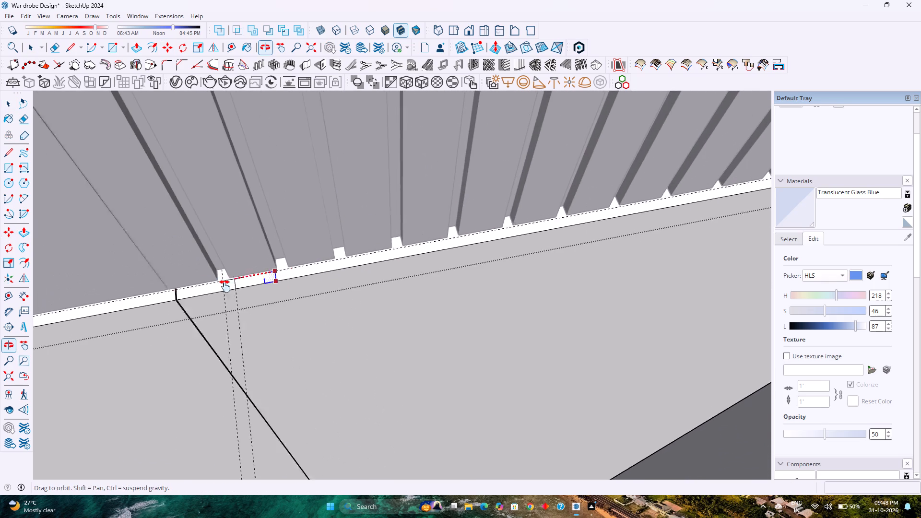
shift+middle_drag(225, 286, 221, 287)
shift+middle_click(221, 287)
scroll(227, 276, down, 15)
scroll(506, 231, up, 2)
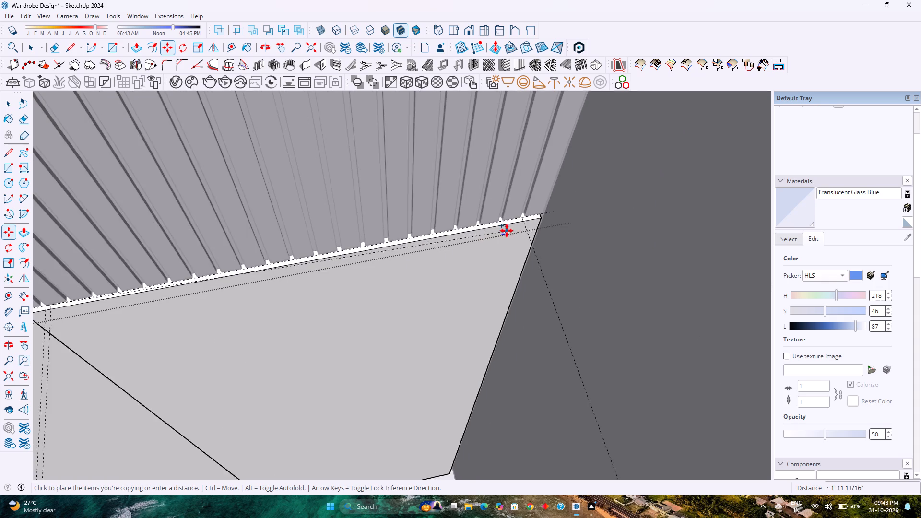
scroll(507, 231, up, 20)
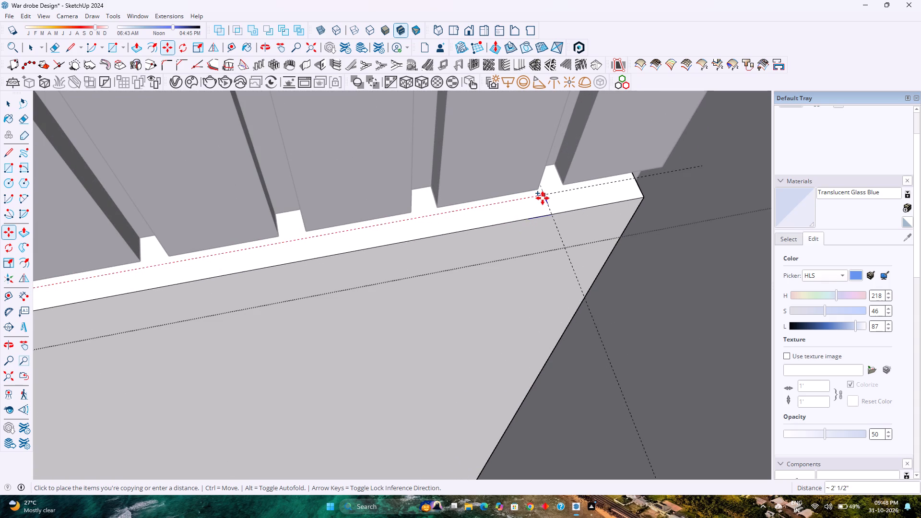
scroll(543, 197, up, 9)
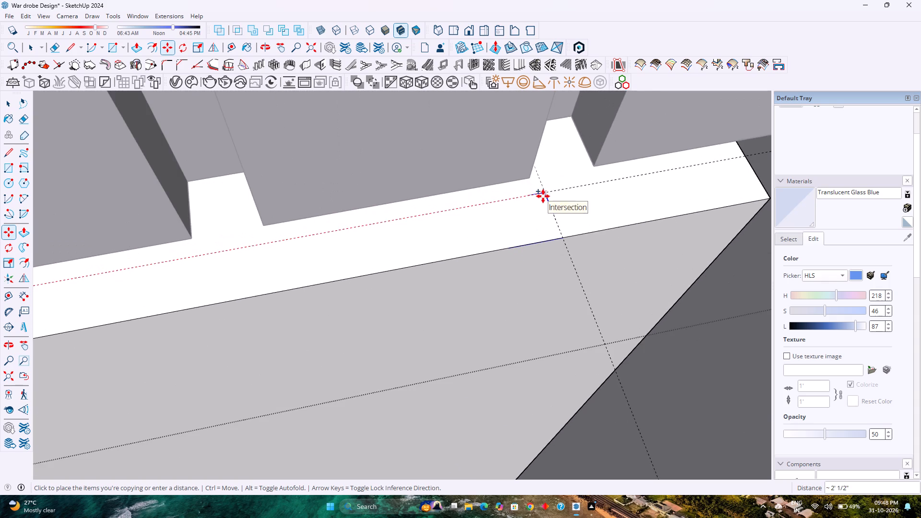
scroll(543, 195, up, 11)
click(545, 188)
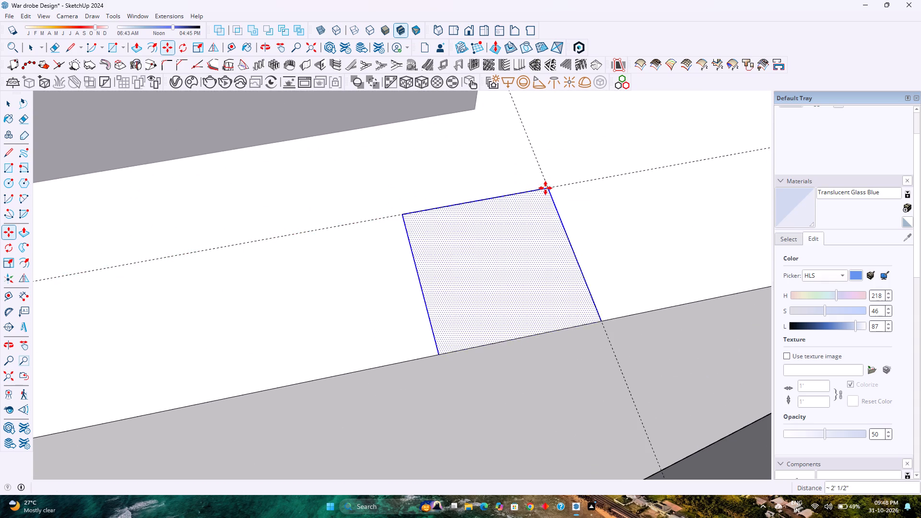
scroll(545, 188, down, 12)
text(/20)
key(Return)
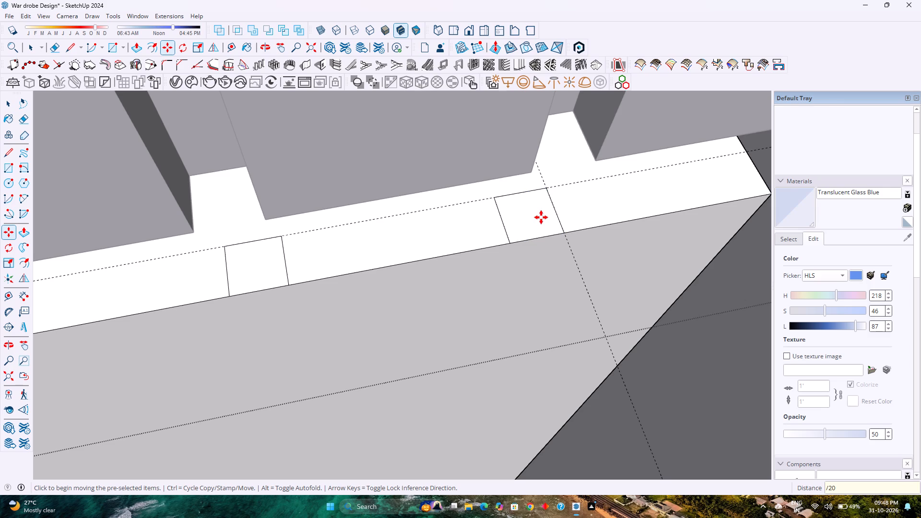
Push the square nearest the side wall down the leaf's full 6' 1/2" height to cut the first groove.
scroll(536, 214, down, 5)
key(p)
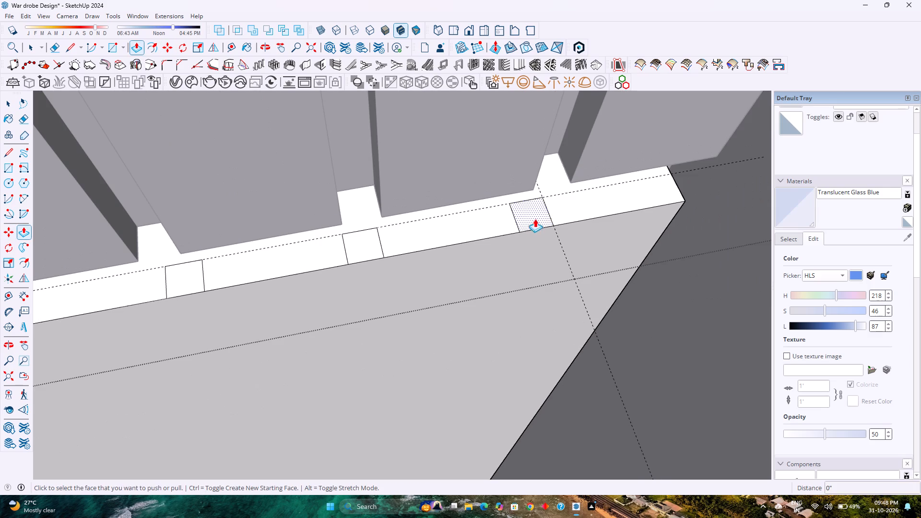
click(535, 222)
scroll(515, 249, down, 20)
scroll(515, 249, down, 6)
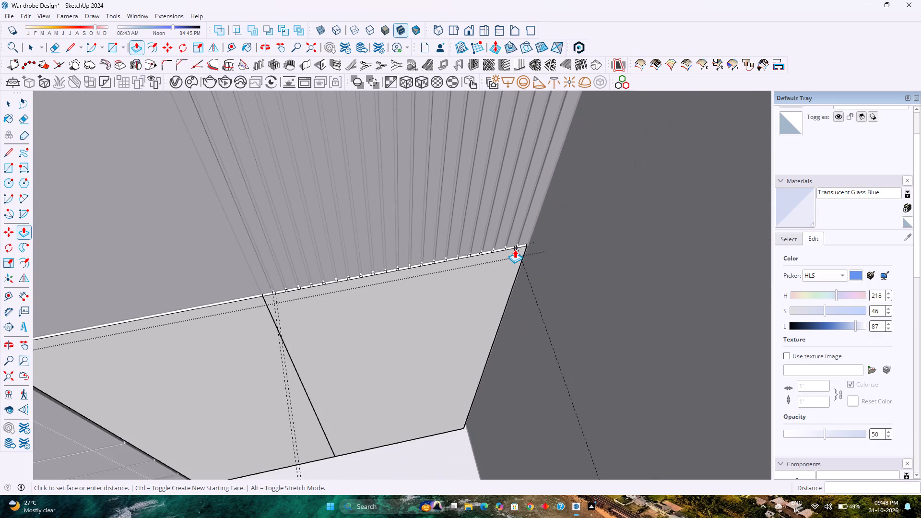
scroll(515, 249, down, 8)
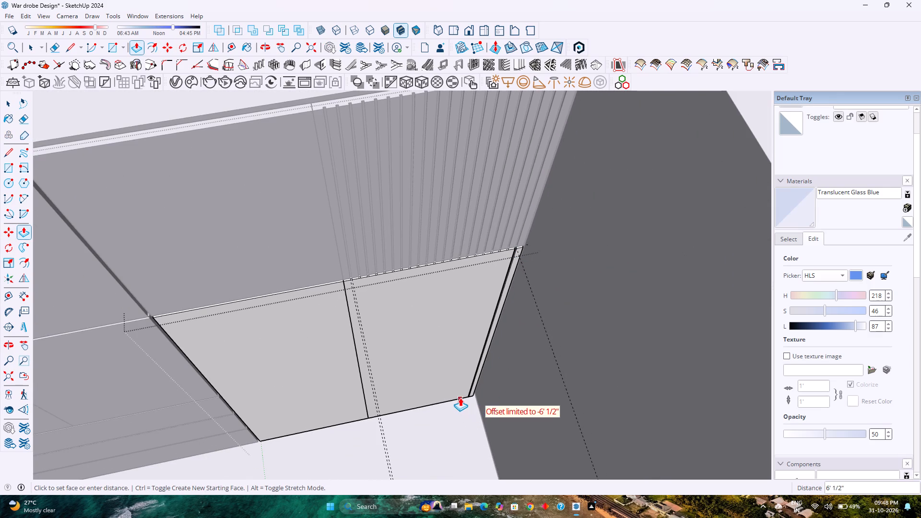
click(460, 398)
Repeat the same full-height groove cut on the next seven squares, working from the side wall toward the door joint.
scroll(487, 226, up, 13)
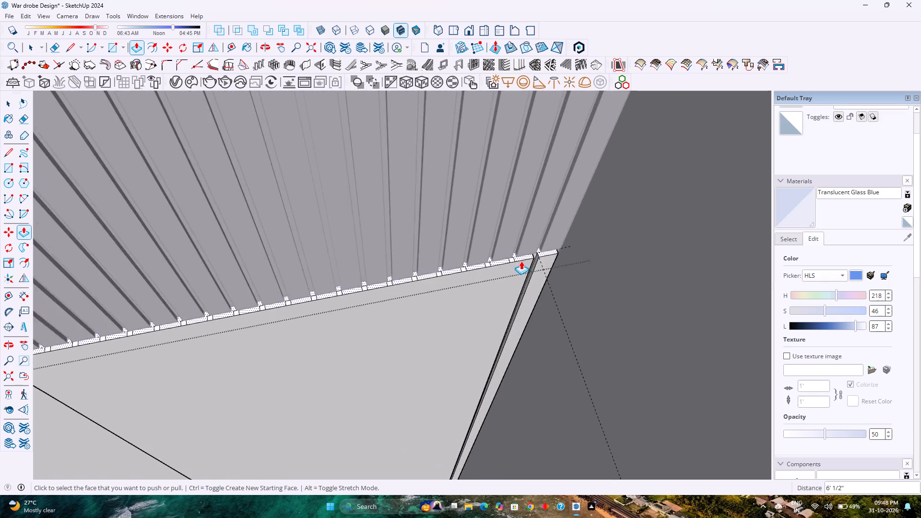
scroll(521, 261, up, 13)
double_click(506, 255)
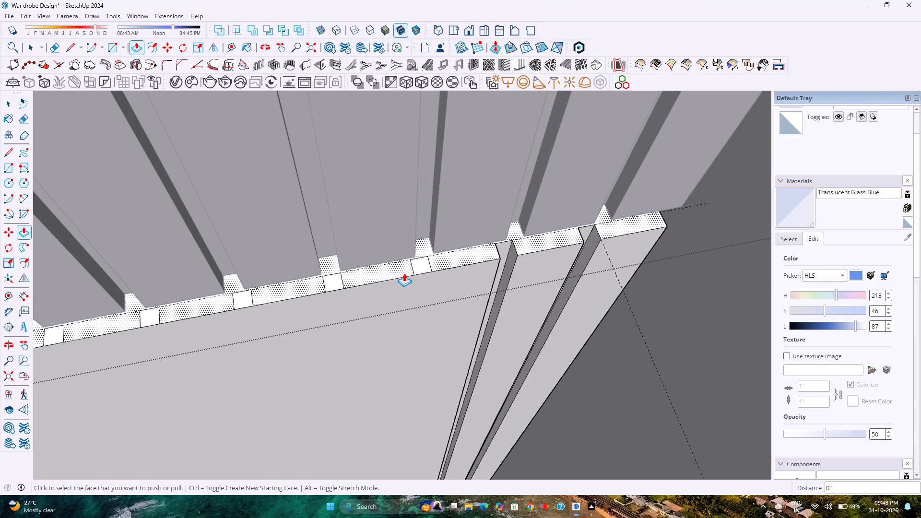
double_click(426, 272)
double_click(335, 287)
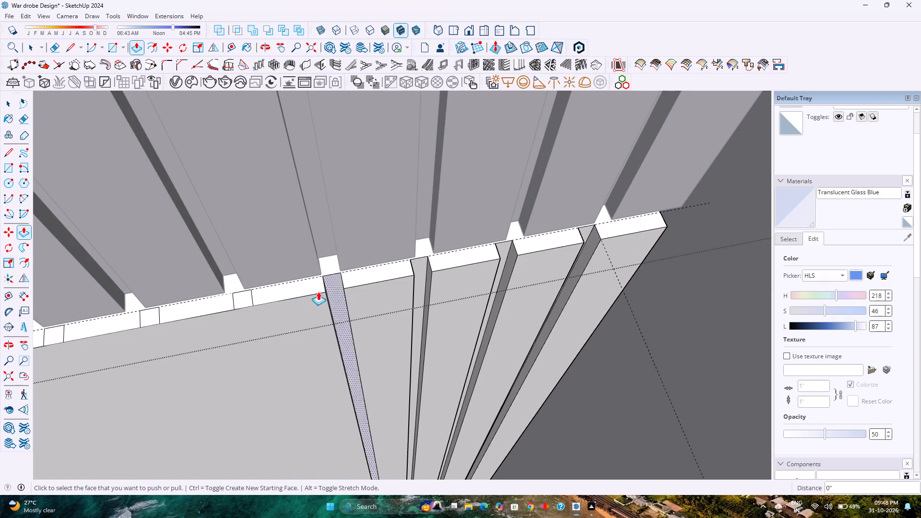
double_click(243, 301)
scroll(243, 301, down, 2)
shift+middle_drag(248, 306, 355, 292)
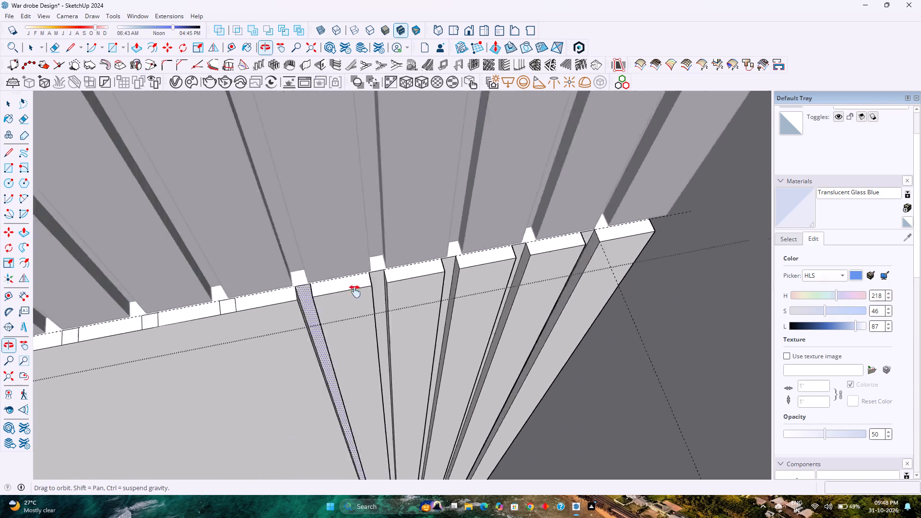
shift+middle_drag(355, 292, 566, 266)
double_click(509, 272)
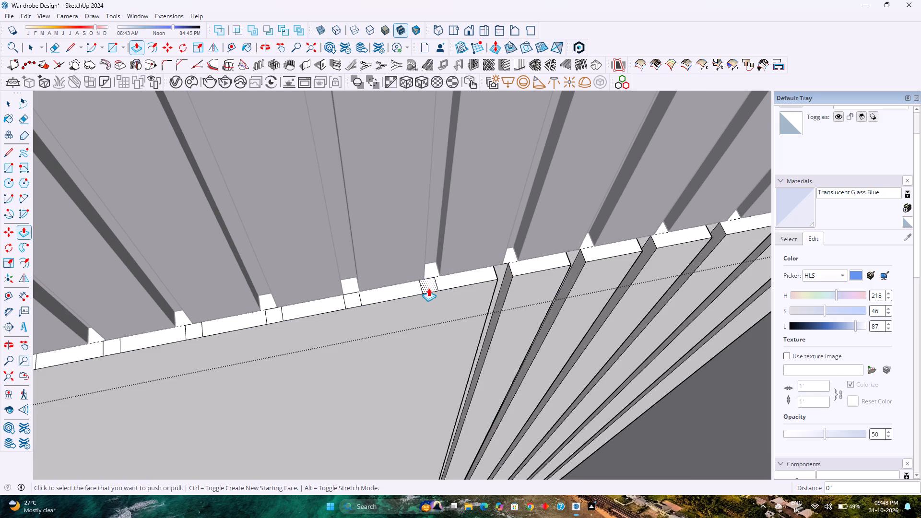
double_click(428, 288)
double_click(352, 302)
Repeat the full-height groove cut on the following four squares toward the door joint.
shift+middle_drag(342, 304, 368, 298)
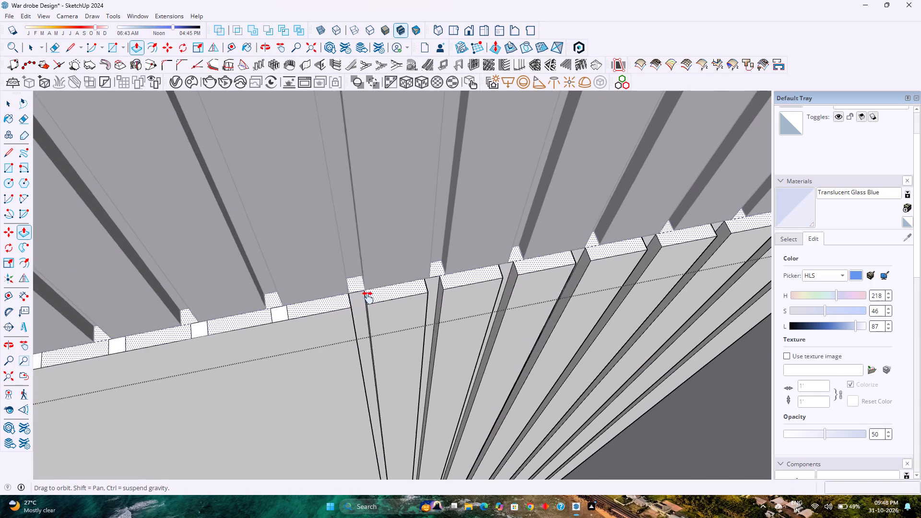
shift+middle_drag(368, 298, 470, 284)
double_click(406, 301)
shift+middle_drag(372, 303, 475, 259)
shift+middle_click(475, 259)
double_click(431, 273)
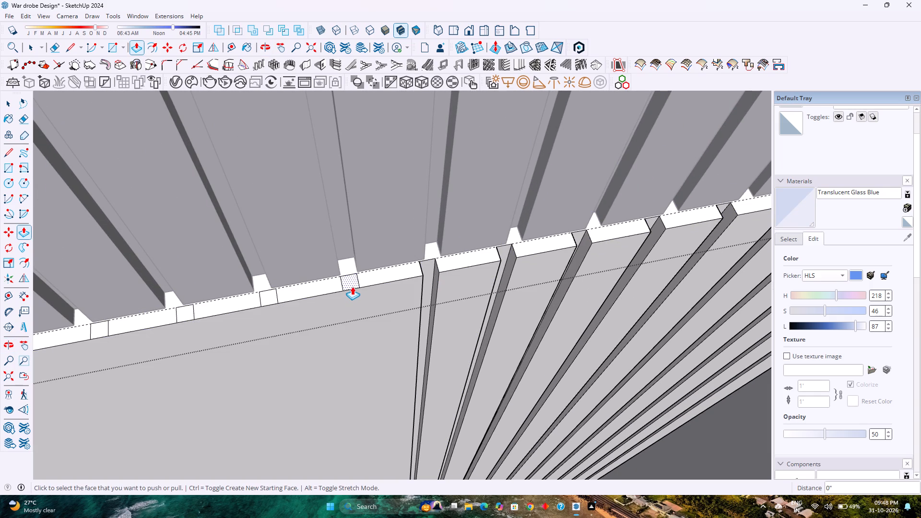
double_click(352, 286)
shift+middle_drag(345, 291, 488, 269)
shift+middle_click(488, 269)
double_click(427, 279)
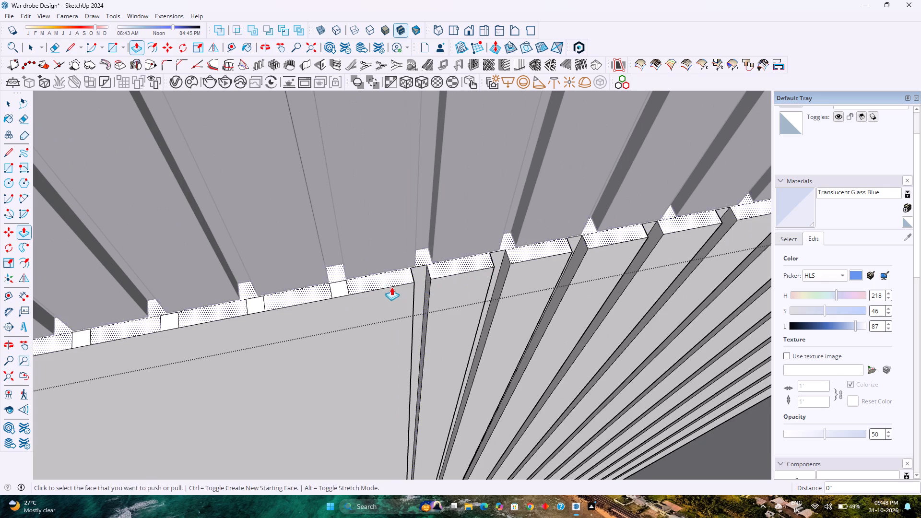
Repeat the full-height groove cut on the next four squares along the leaf's edge, continuing toward the door joint.
shift+middle_drag(391, 287, 500, 267)
double_click(456, 271)
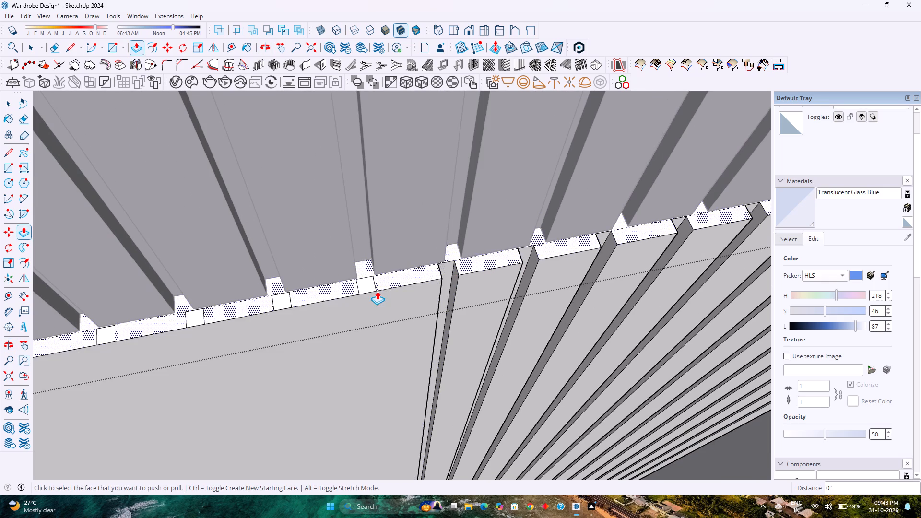
double_click(374, 292)
shift+middle_drag(370, 295, 590, 257)
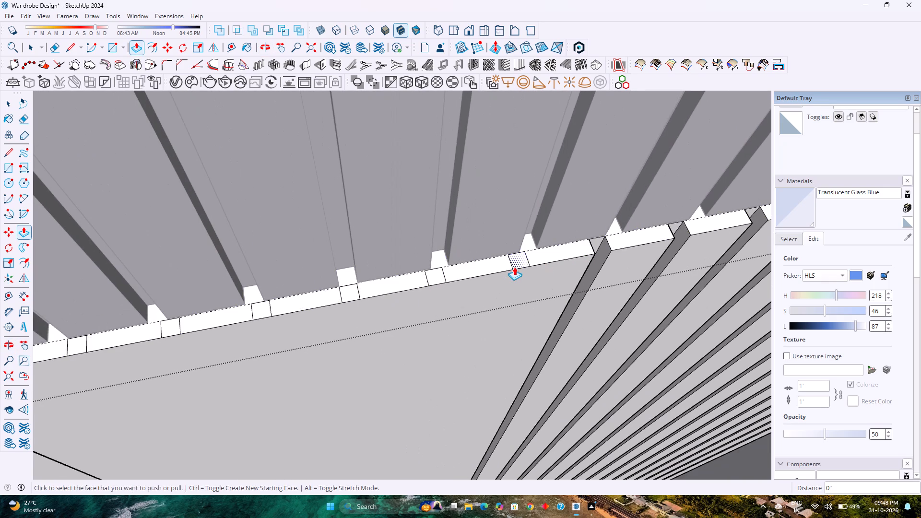
double_click(519, 264)
double_click(438, 281)
shift+middle_drag(428, 291, 536, 249)
shift+middle_click(536, 249)
Repeat the full-height groove cut on the last five squares, finishing with the one beside the door joint.
double_click(465, 257)
shift+middle_drag(442, 266, 476, 260)
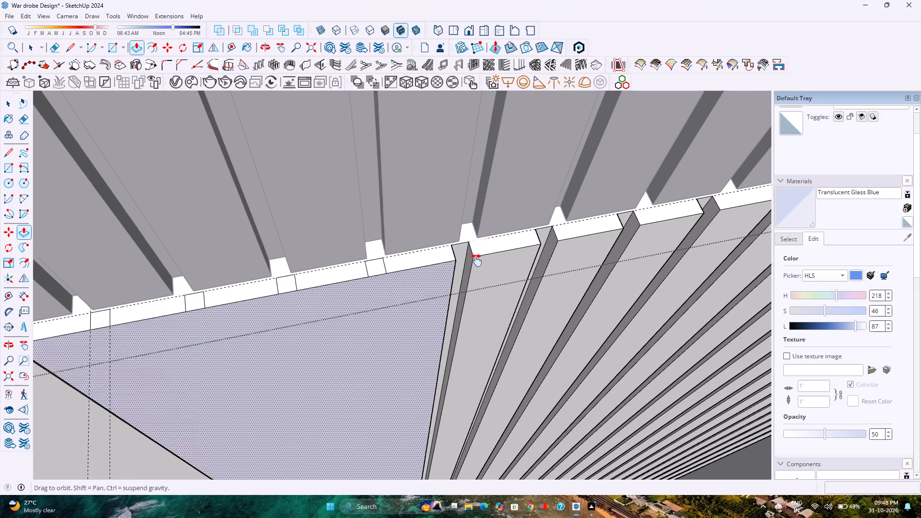
shift+middle_drag(476, 260, 543, 244)
double_click(480, 248)
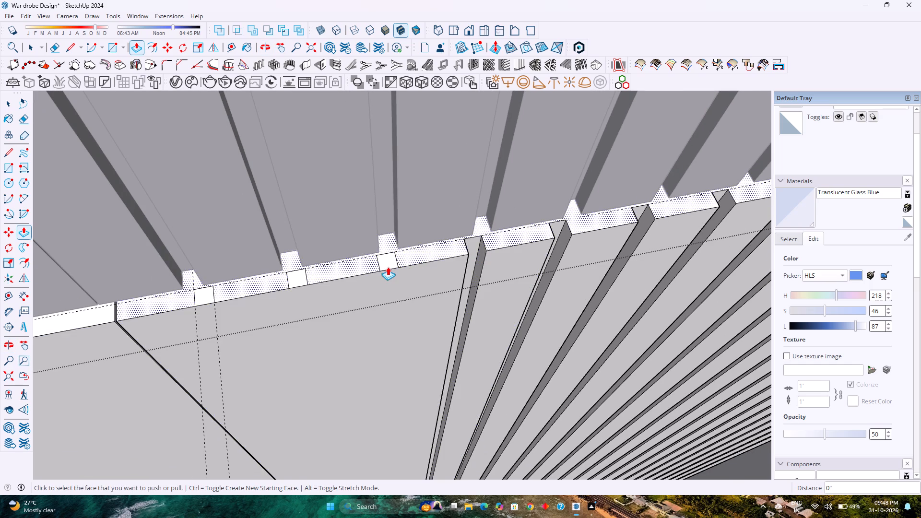
double_click(390, 265)
shift+middle_drag(383, 275, 472, 242)
shift+middle_click(473, 242)
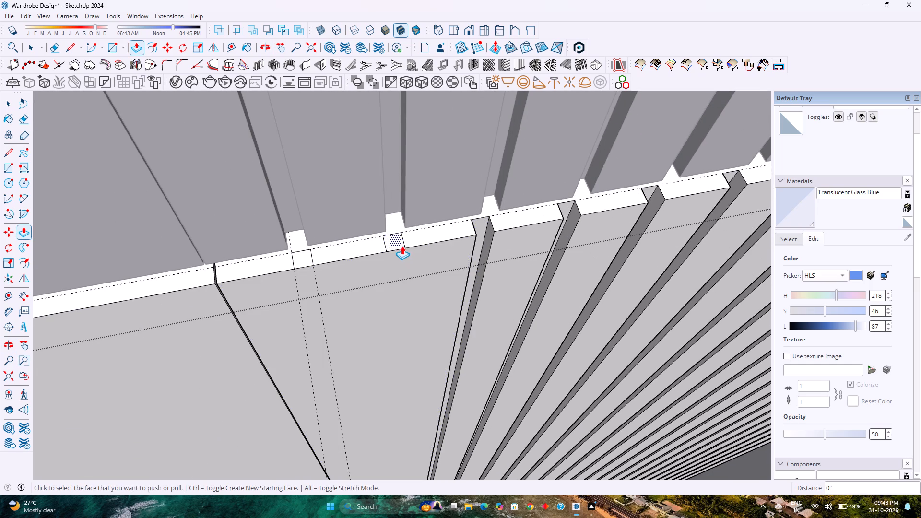
double_click(402, 246)
double_click(303, 261)
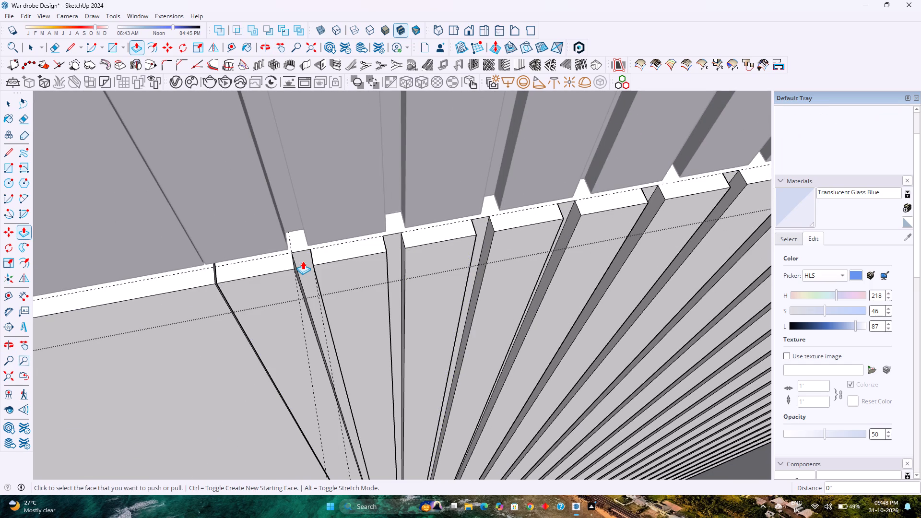
Delete all the construction guides used for spacing the door grooves.
key(space)
scroll(303, 261, down, 16)
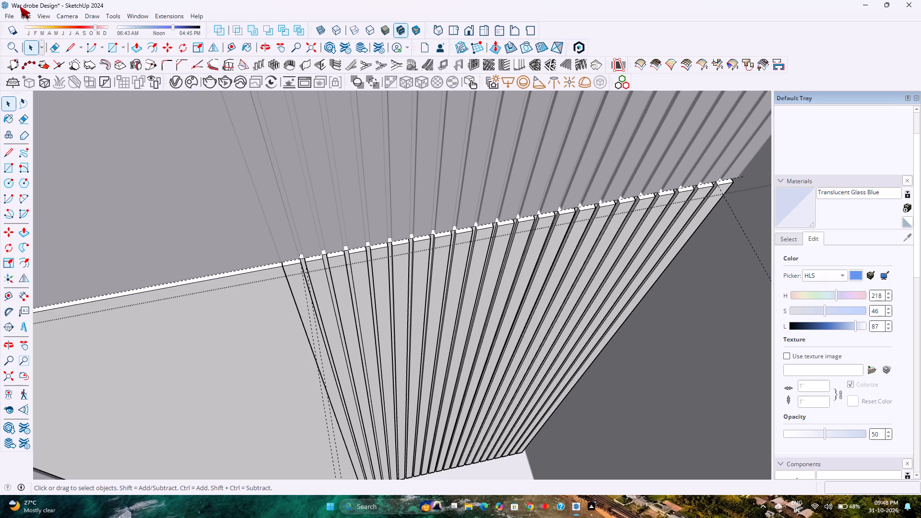
click(25, 15)
click(47, 115)
scroll(211, 199, down, 6)
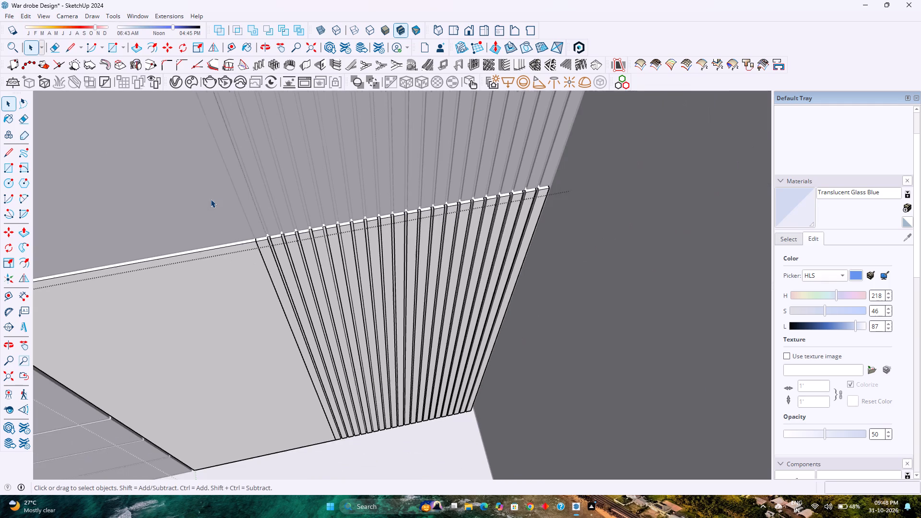
Save the wardrobe model with the upper and lower door leaves grooved.
middle_drag(393, 275, 380, 270)
scroll(380, 270, down, 10)
middle_drag(357, 262, 395, 237)
key(Escape)
scroll(395, 234, down, 5)
middle_drag(230, 298, 335, 207)
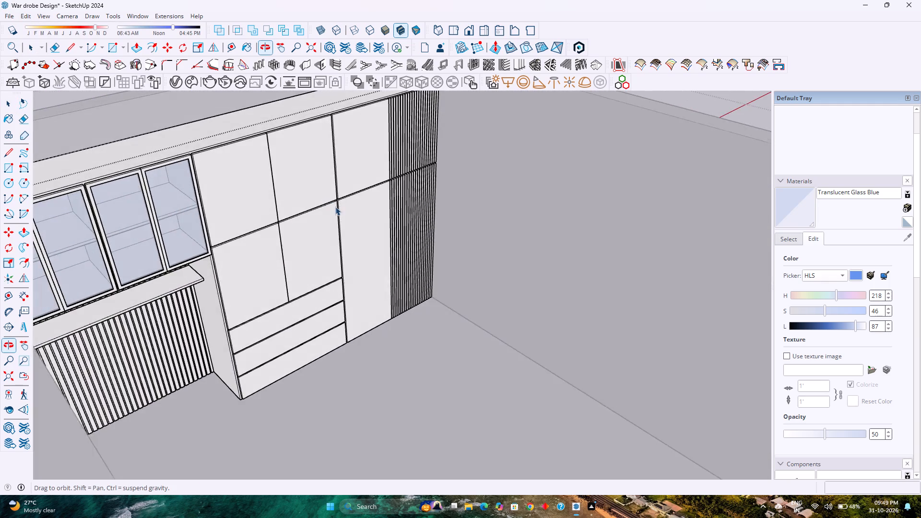
scroll(339, 205, down, 2)
middle_drag(401, 257, 293, 229)
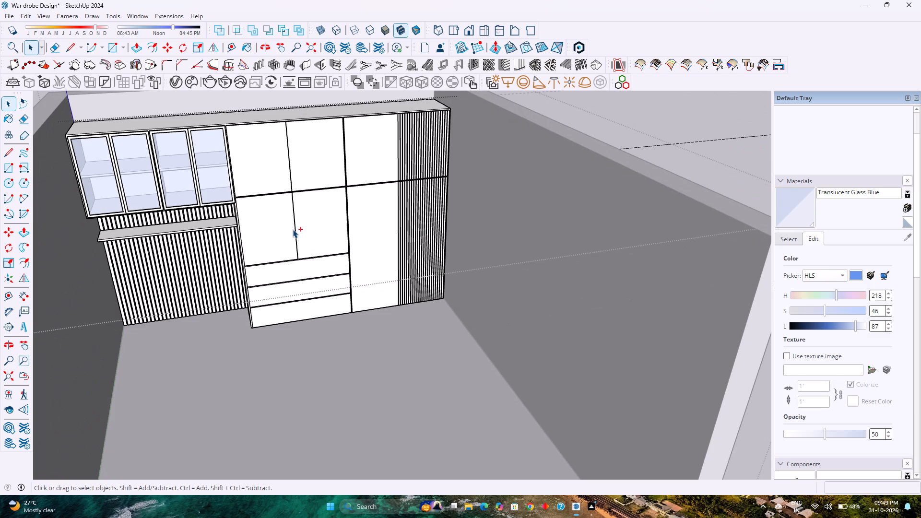
key(ctrl+s)
scroll(334, 217, down, 5)
scroll(334, 217, up, 3)
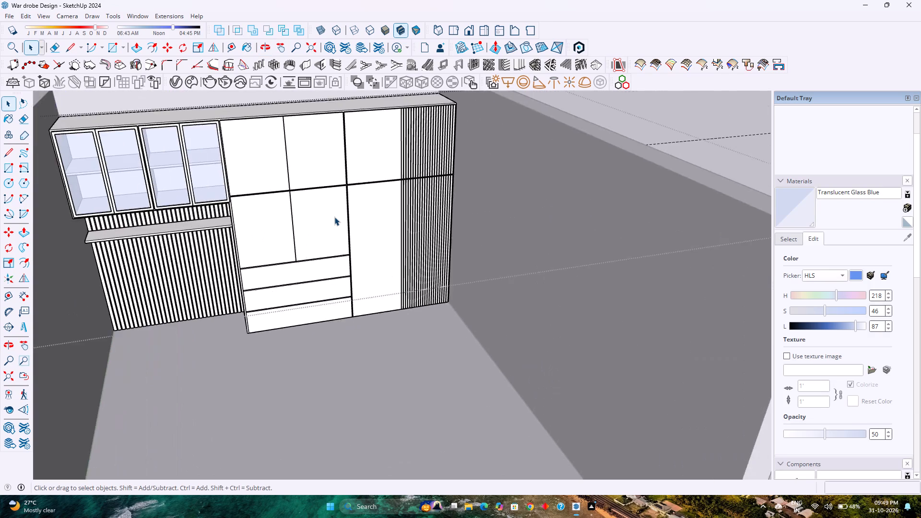
scroll(334, 217, up, 6)
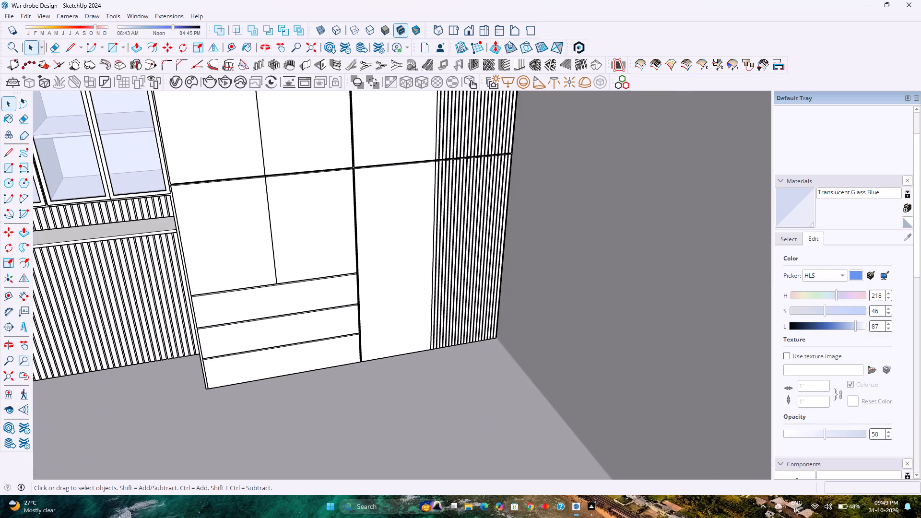
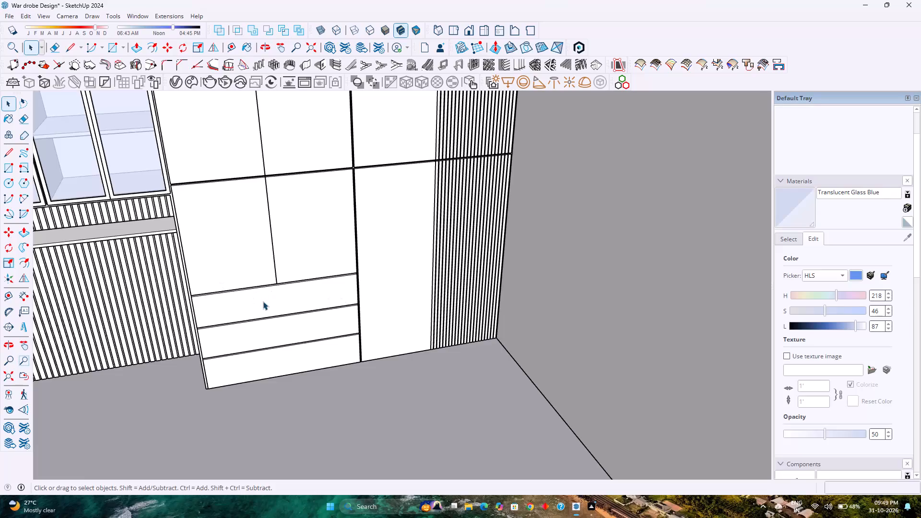
Open the nested group of the wardrobe's top drawer front for editing.
double_click(263, 301)
scroll(265, 302, up, 9)
click(275, 300)
scroll(278, 297, up, 1)
double_click(278, 297)
scroll(278, 297, up, 5)
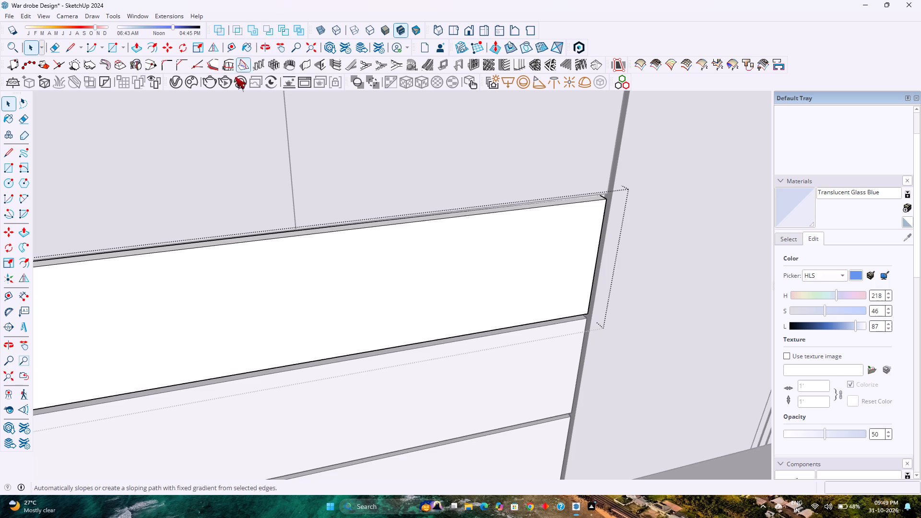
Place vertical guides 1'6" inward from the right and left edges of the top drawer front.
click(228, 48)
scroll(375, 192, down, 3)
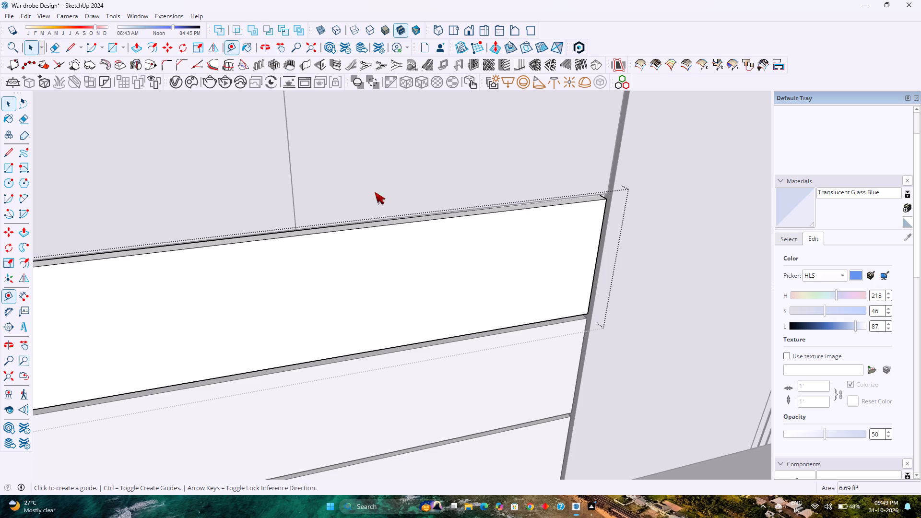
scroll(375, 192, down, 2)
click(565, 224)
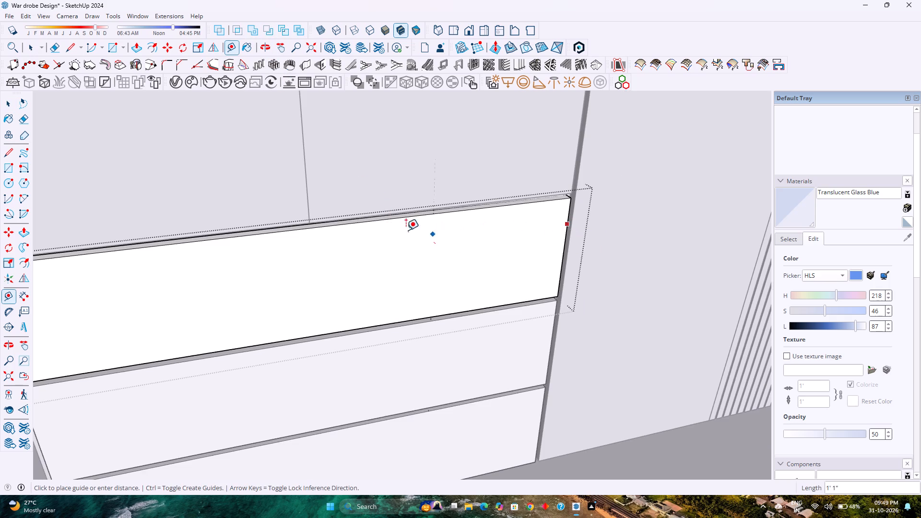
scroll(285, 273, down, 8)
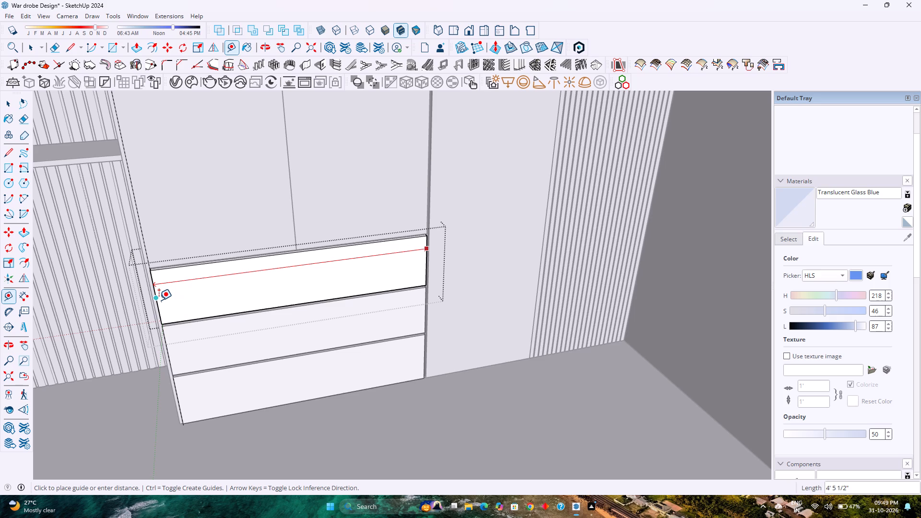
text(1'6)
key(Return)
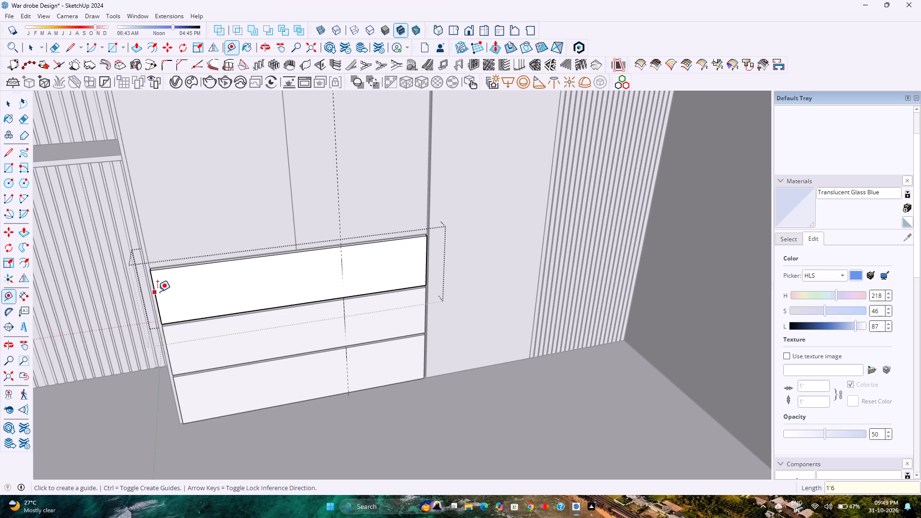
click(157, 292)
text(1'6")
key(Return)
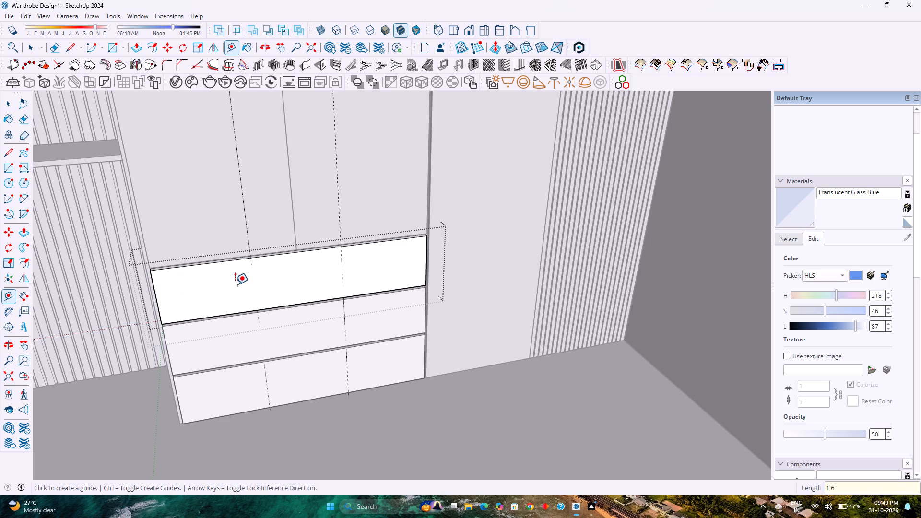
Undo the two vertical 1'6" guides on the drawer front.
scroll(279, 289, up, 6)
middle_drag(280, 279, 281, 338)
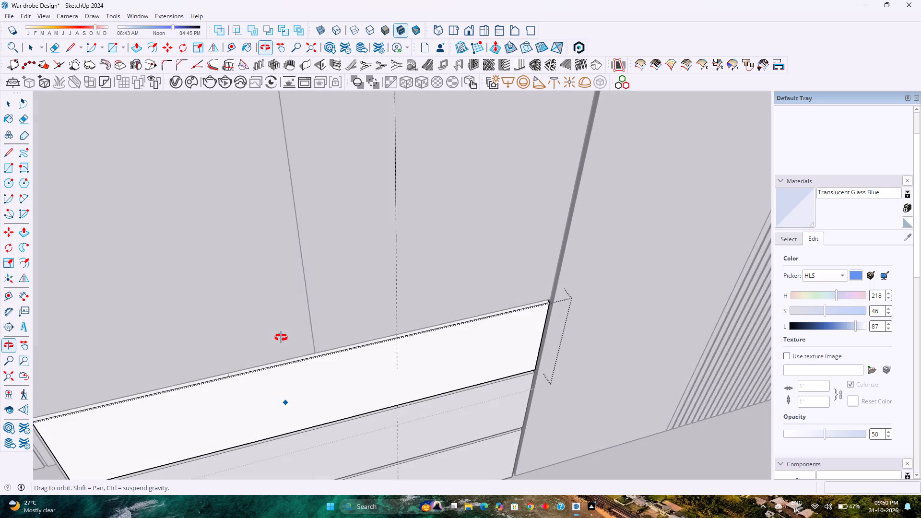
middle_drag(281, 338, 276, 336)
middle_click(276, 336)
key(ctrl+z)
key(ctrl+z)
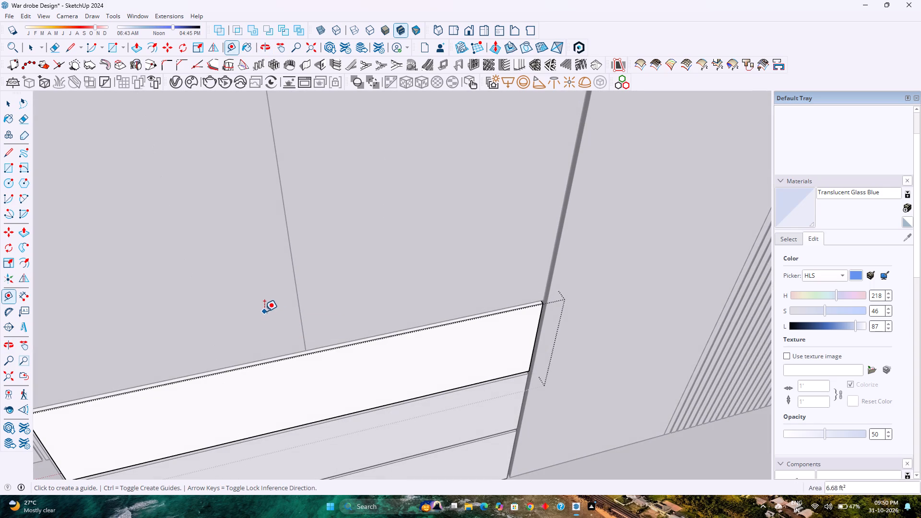
Place a vertical guide 1'10" inward from the right edge of the top drawer front, locked to the red axis.
click(540, 315)
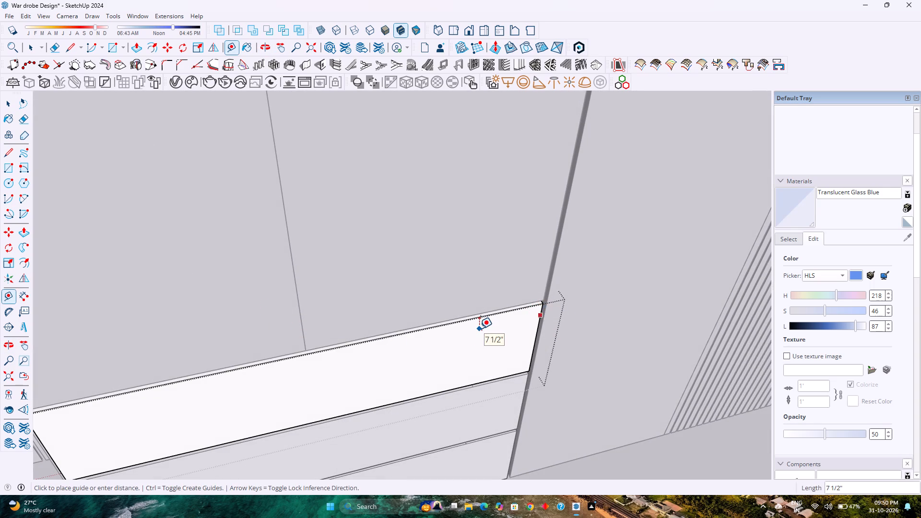
key(Escape)
scroll(486, 349, up, 2)
middle_drag(486, 349, 461, 313)
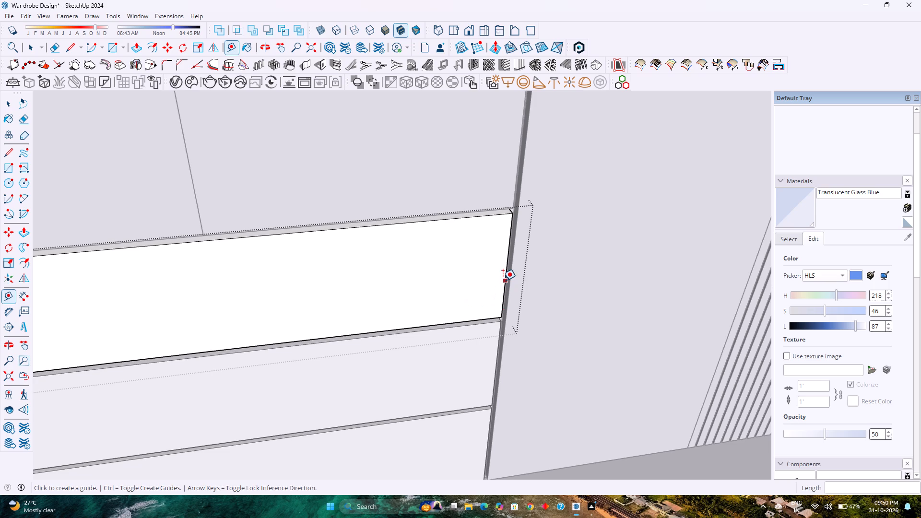
click(503, 280)
key(Left)
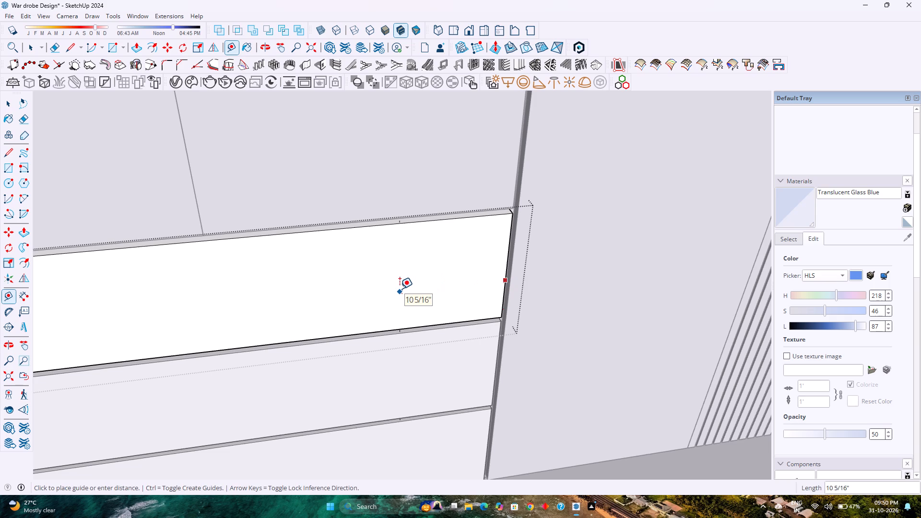
middle_drag(373, 298, 391, 353)
scroll(391, 351, down, 5)
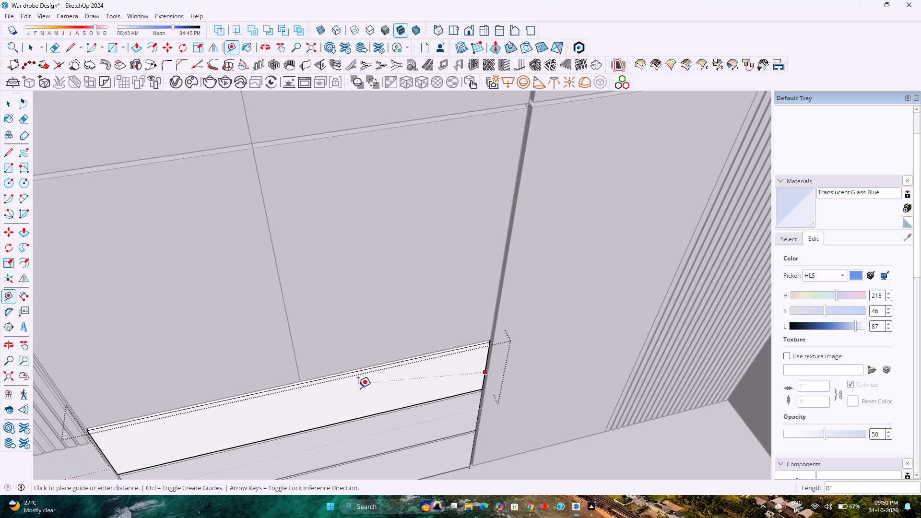
key(Right)
key(1)
key(apostrophe)
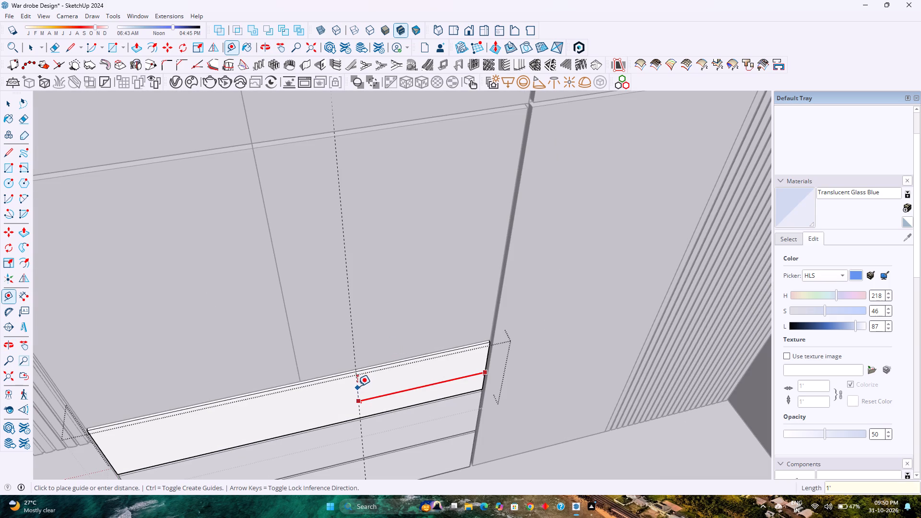
text(10)
key(shift+quotedbl)
key(Return)
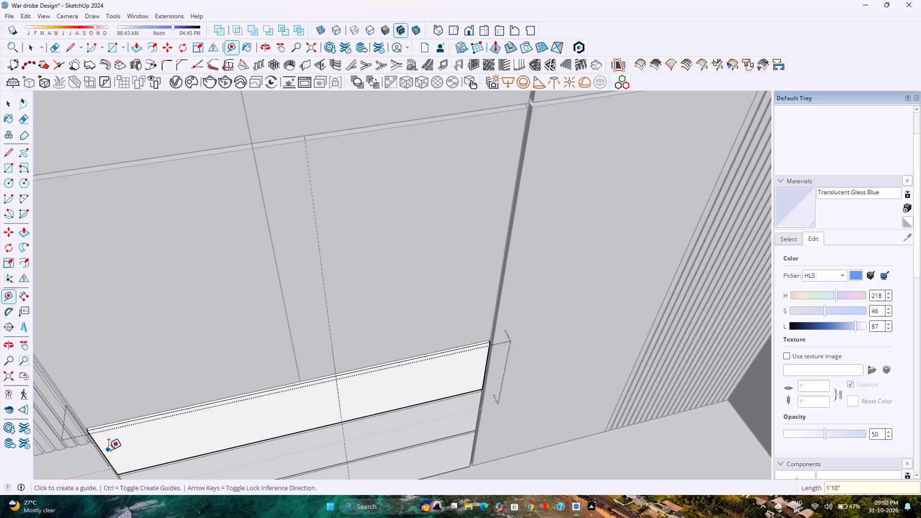
Place a second vertical guide 1'10" inward from the left edge of the top drawer front.
click(105, 454)
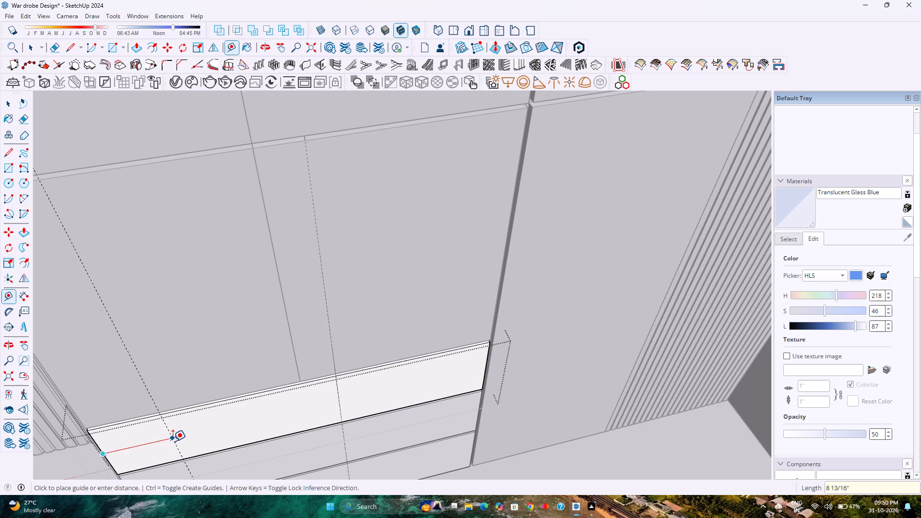
key(1)
text('10)
key(shift+quotedbl)
key(Return)
Place a horizontal guide about 1" below the top edge of the drawer front.
scroll(253, 423, down, 2)
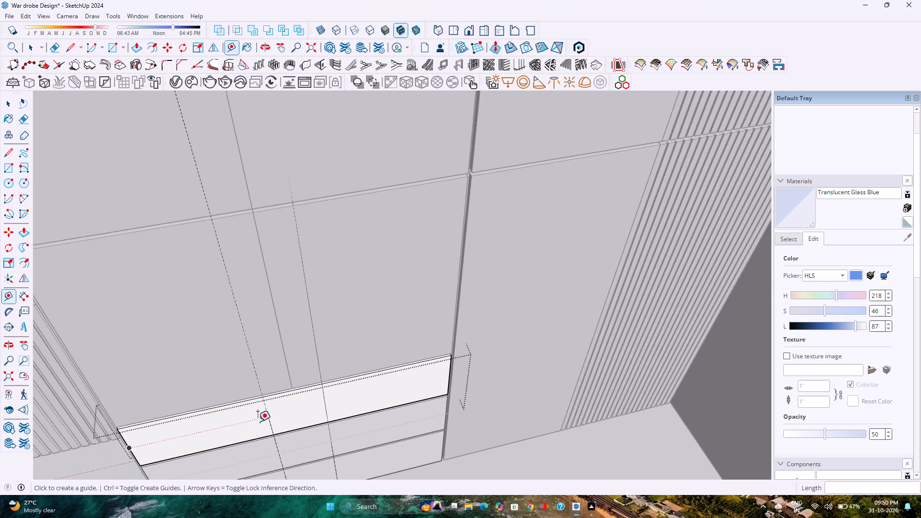
middle_drag(258, 422, 281, 367)
scroll(285, 321, up, 12)
middle_drag(286, 336, 291, 332)
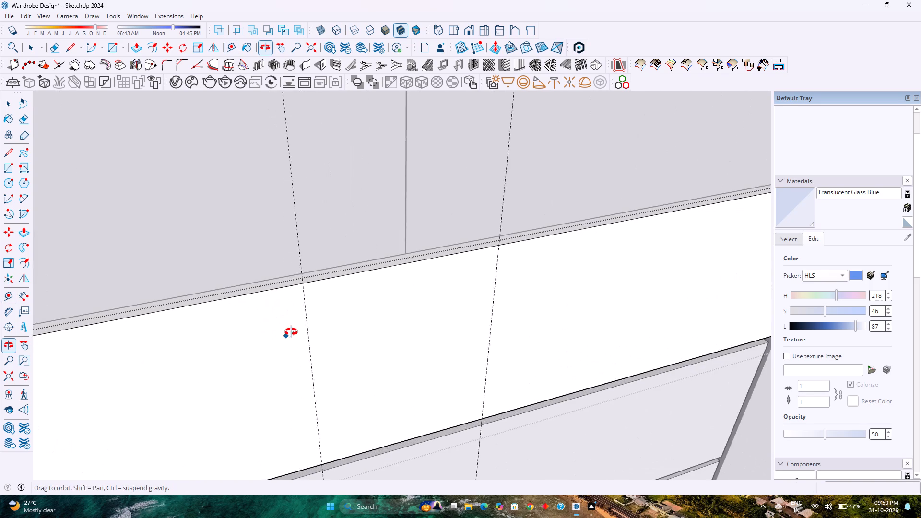
middle_drag(291, 332, 334, 314)
click(296, 295)
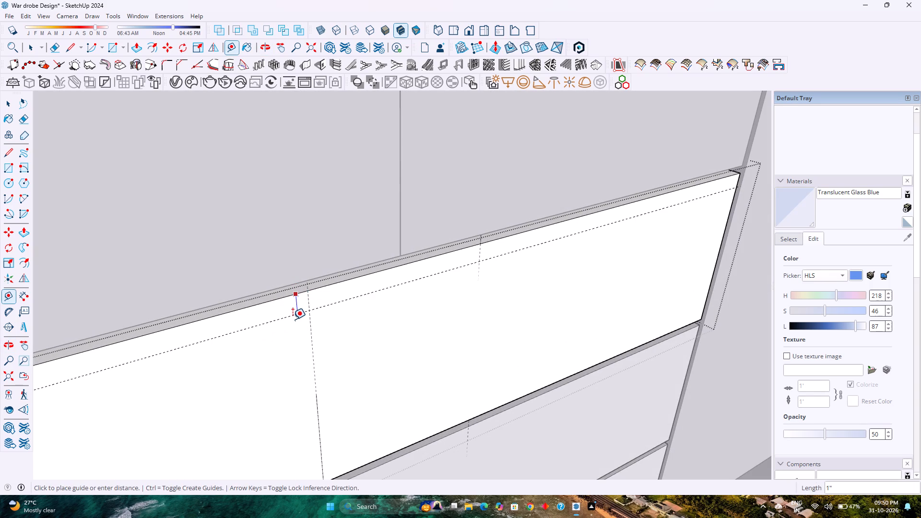
click(293, 319)
Place another horizontal guide 1.5" below the first horizontal guide.
scroll(306, 353, down, 4)
middle_drag(306, 353, 289, 314)
click(292, 323)
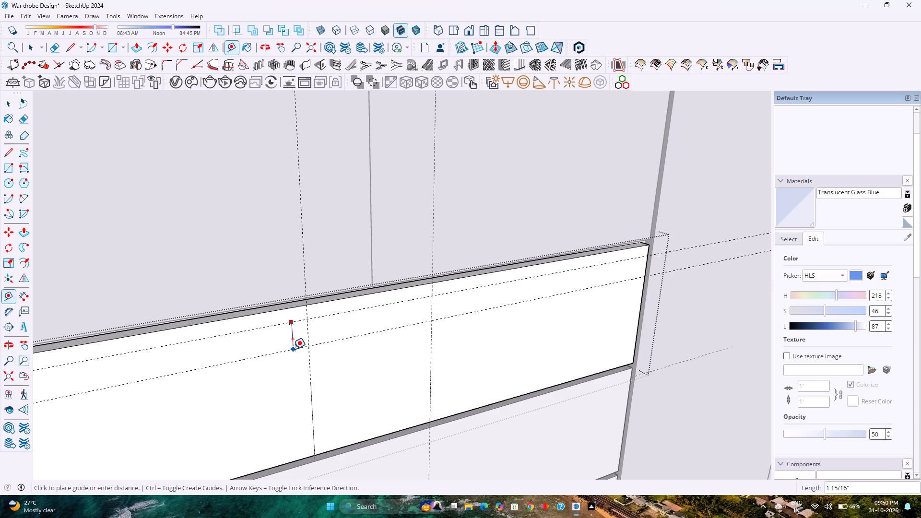
text(1.5)
key(Return)
scroll(298, 352, up, 7)
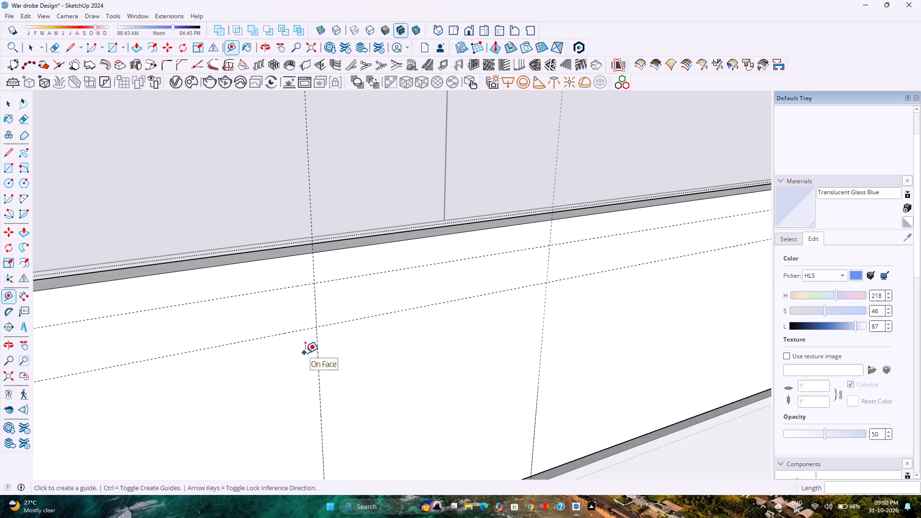
Draw a 1 1/2" by 9 1/2" rectangle between the guide intersections on the drawer front.
key(r)
scroll(332, 336, up, 7)
middle_drag(331, 329, 275, 370)
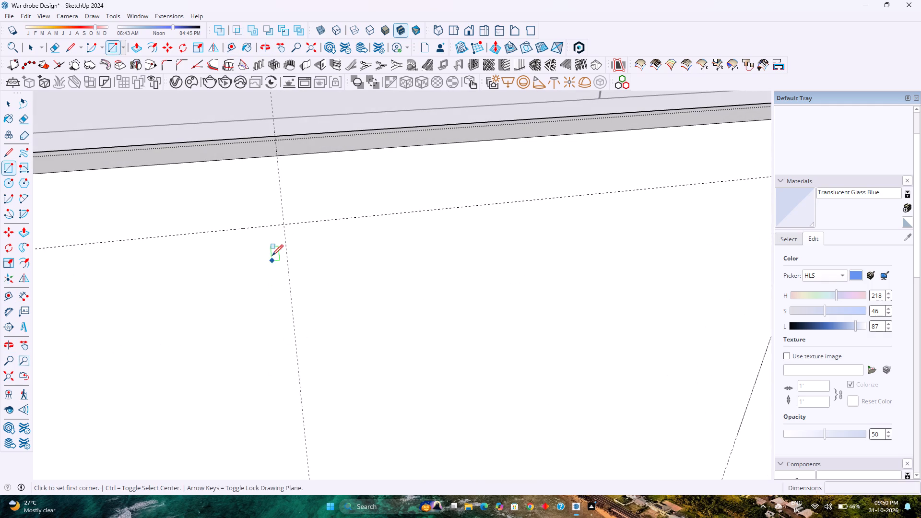
click(283, 227)
scroll(286, 269, down, 11)
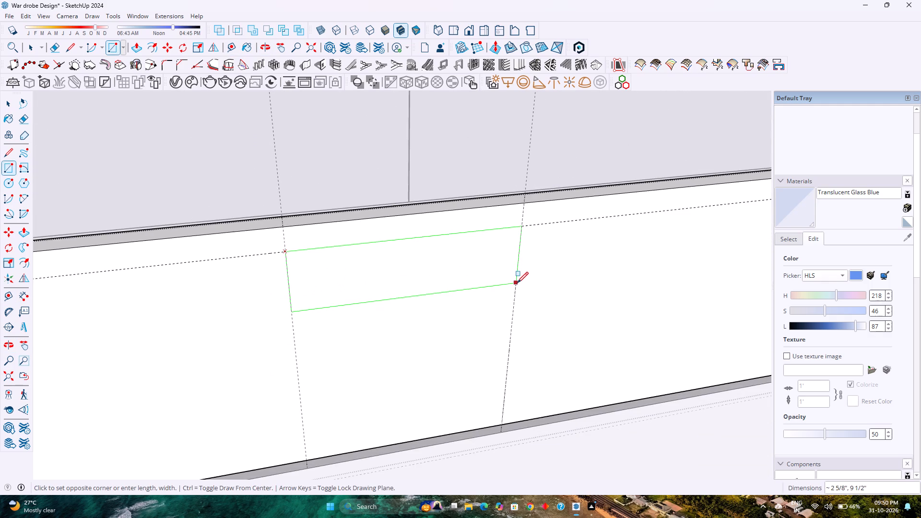
scroll(517, 287, down, 4)
middle_drag(517, 287, 454, 261)
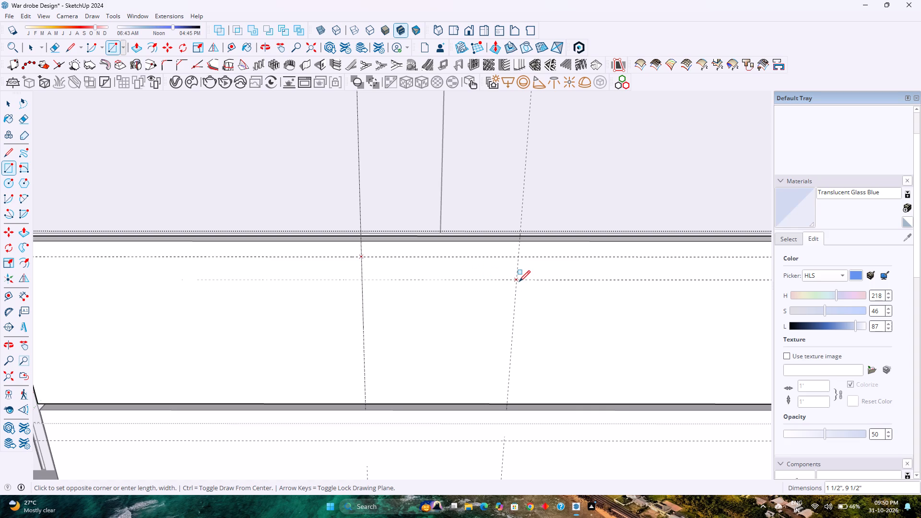
click(519, 281)
scroll(497, 283, up, 4)
key(space)
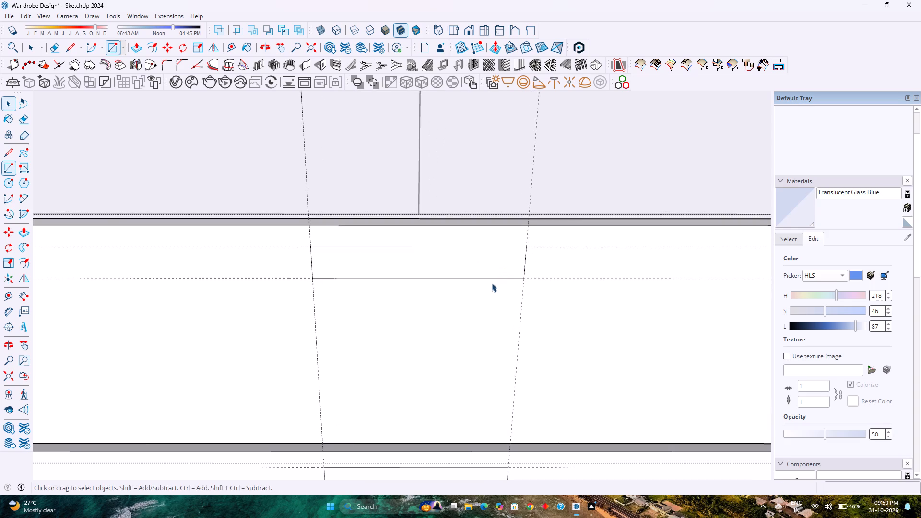
Push the rectangle 0.65" into the drawer front to form a handle recess.
key(p)
click(484, 270)
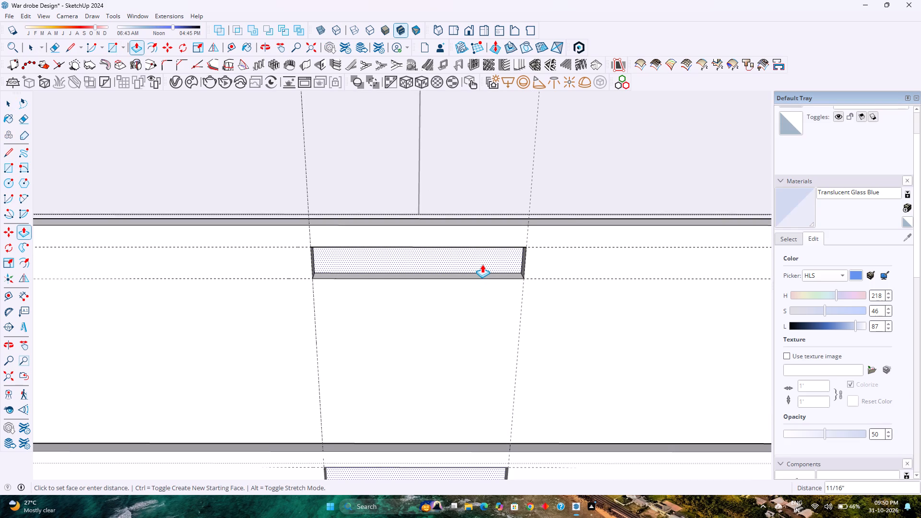
text(0.)
text(65)
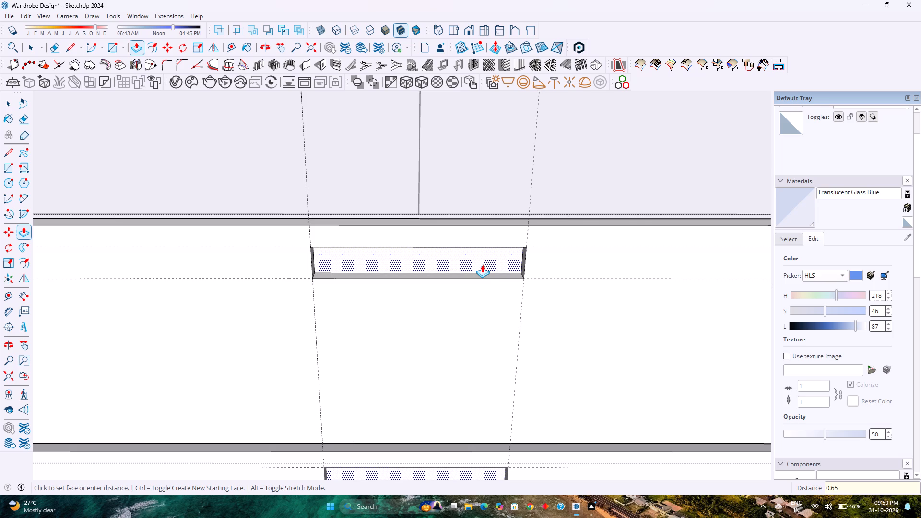
key(Return)
Copy the lower front edge of the top drawer's handle recess 3/16" inward across the recess floor.
scroll(480, 265, up, 7)
middle_drag(479, 267, 625, 311)
scroll(541, 285, up, 5)
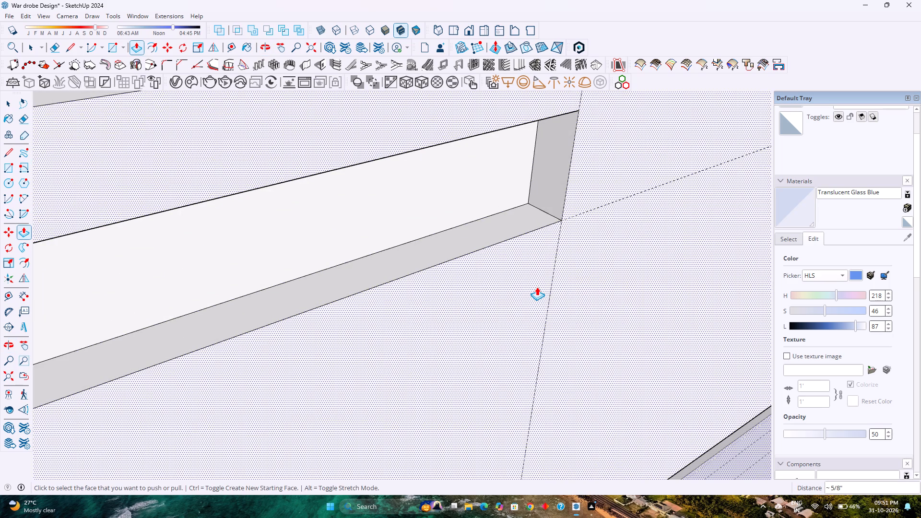
key(space)
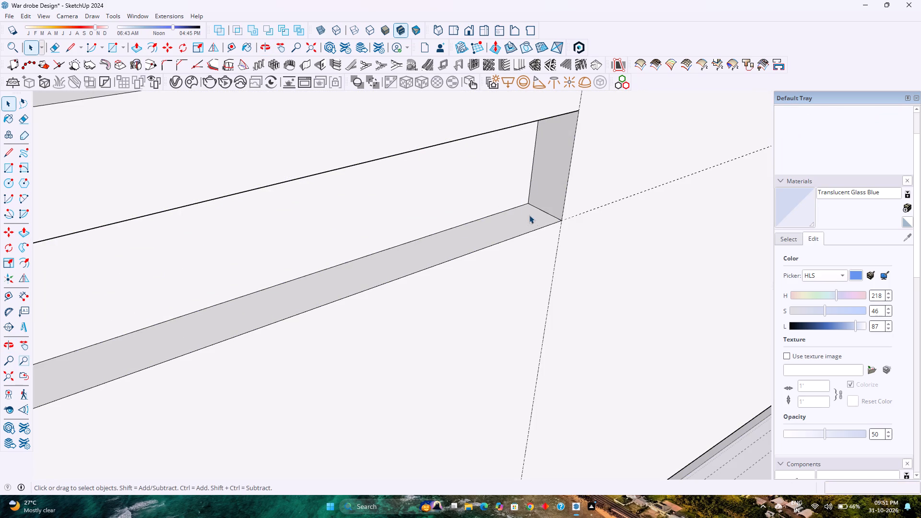
click(532, 231)
key(m)
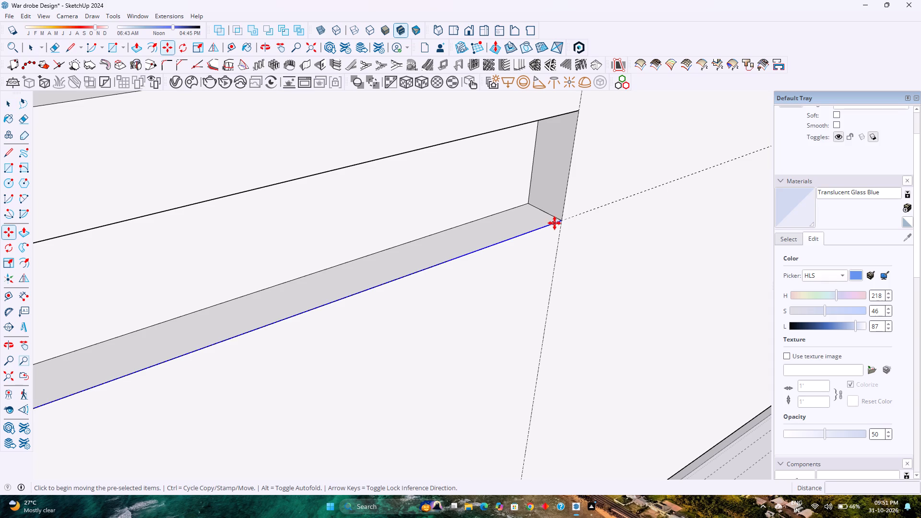
click(558, 223)
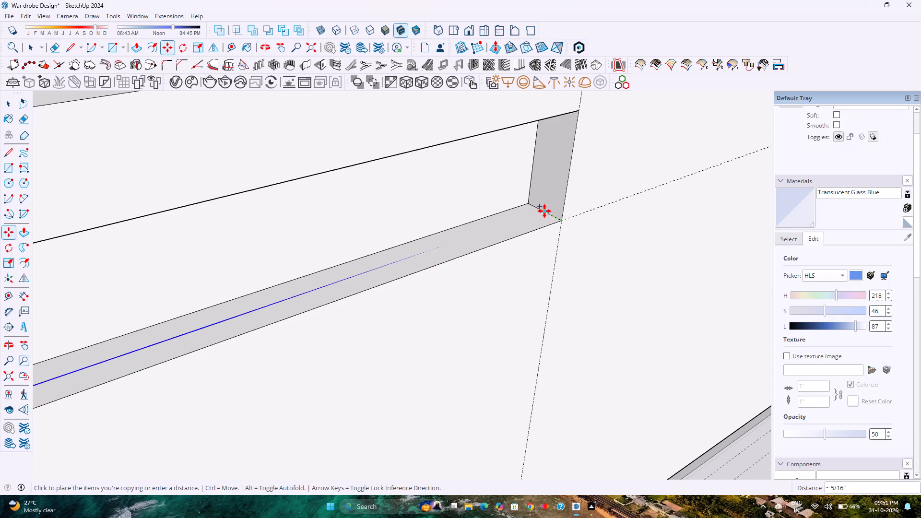
scroll(543, 213, up, 13)
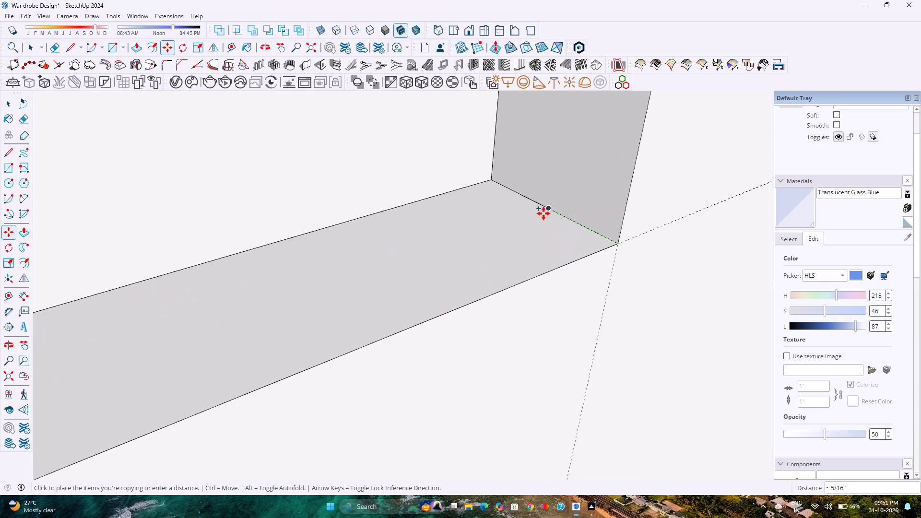
click(572, 219)
scroll(542, 223, down, 13)
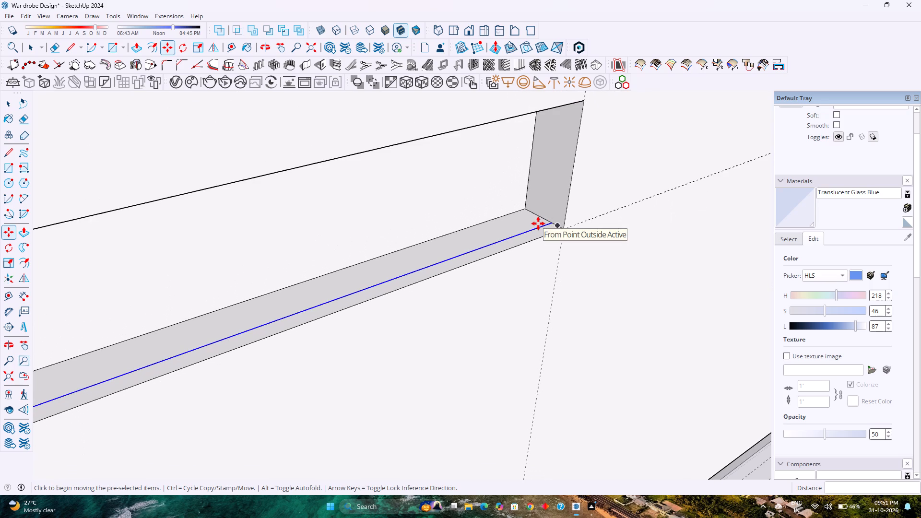
Push the rear strip of the recess floor down 1" to leave a finger lip at the front.
key(p)
click(519, 230)
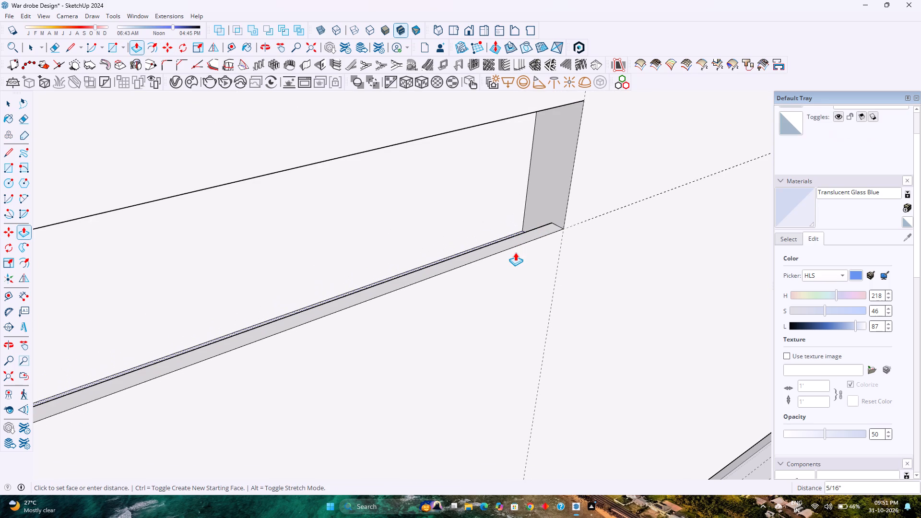
key(1)
key(Return)
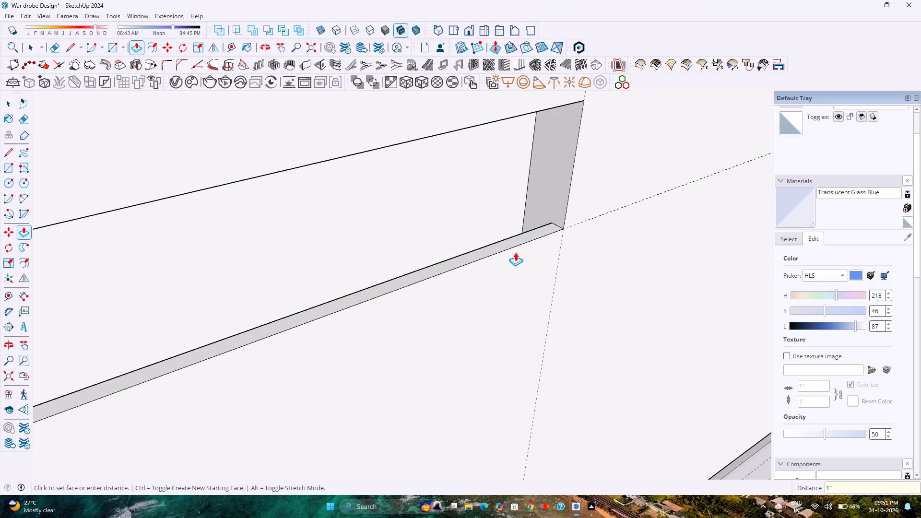
key(space)
Delete all guides in the model and leave the drawer front's group.
scroll(515, 252, down, 15)
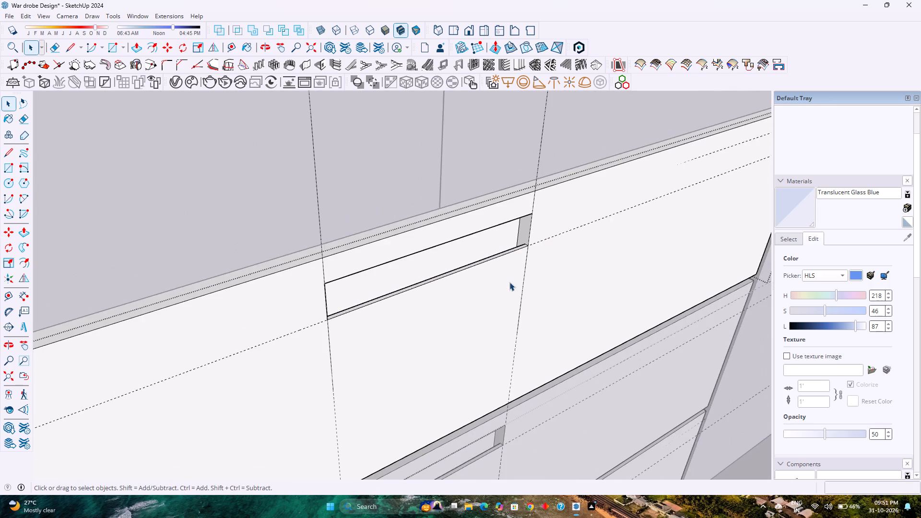
middle_drag(508, 283, 458, 259)
scroll(455, 254, down, 10)
middle_drag(459, 279, 416, 248)
scroll(416, 248, down, 4)
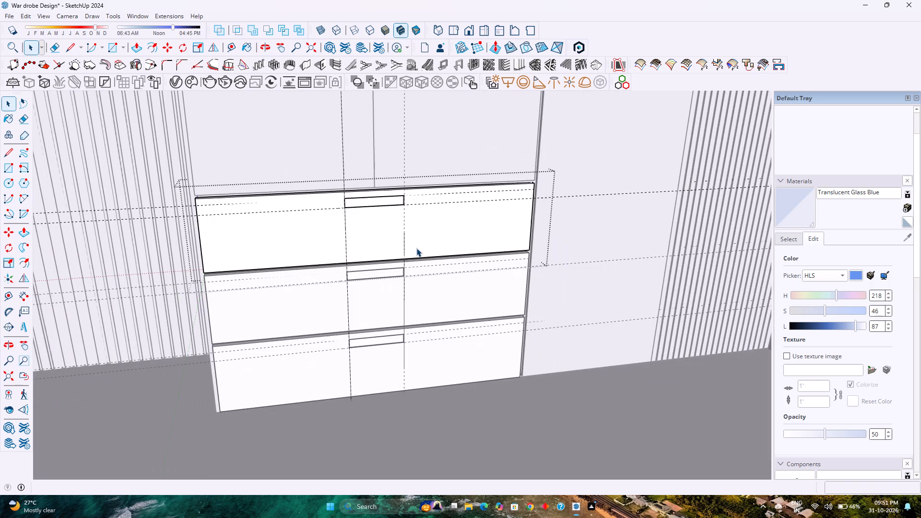
click(26, 19)
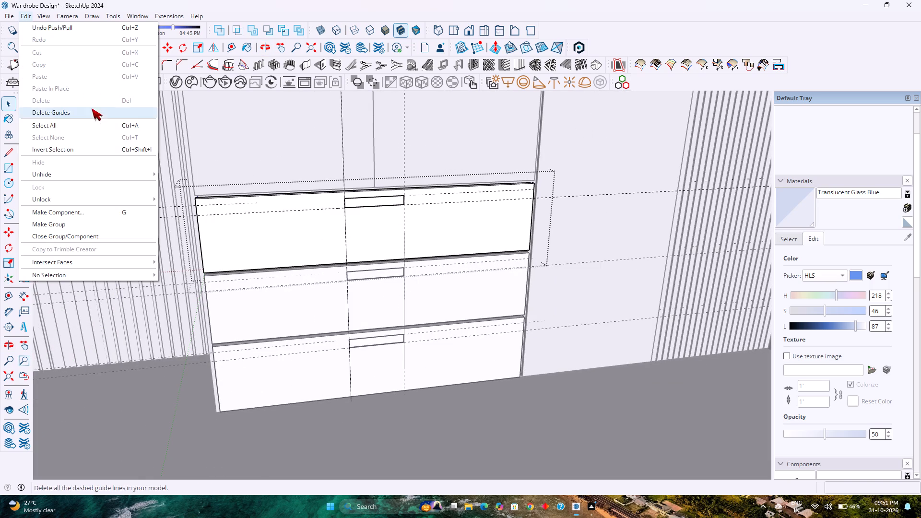
click(92, 110)
scroll(193, 295, down, 4)
key(Escape)
Examine the whole wardrobe, its drawer fronts with handle recesses, and the adjoining slatted panel.
scroll(193, 295, down, 3)
middle_drag(194, 299, 278, 342)
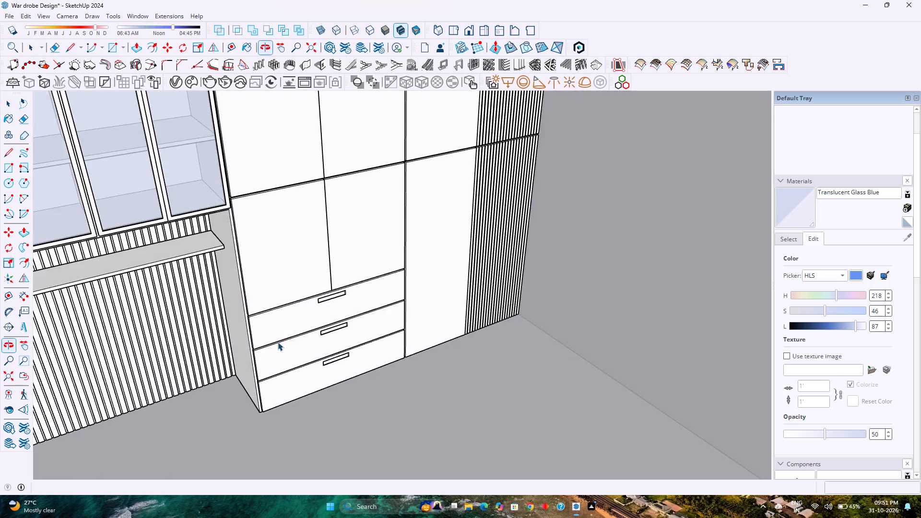
scroll(282, 334, down, 5)
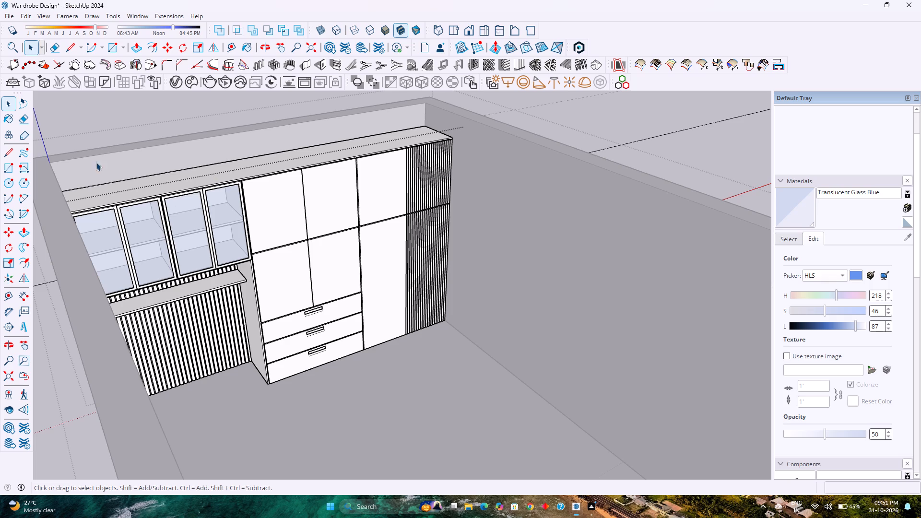
scroll(278, 233, up, 5)
scroll(278, 233, down, 3)
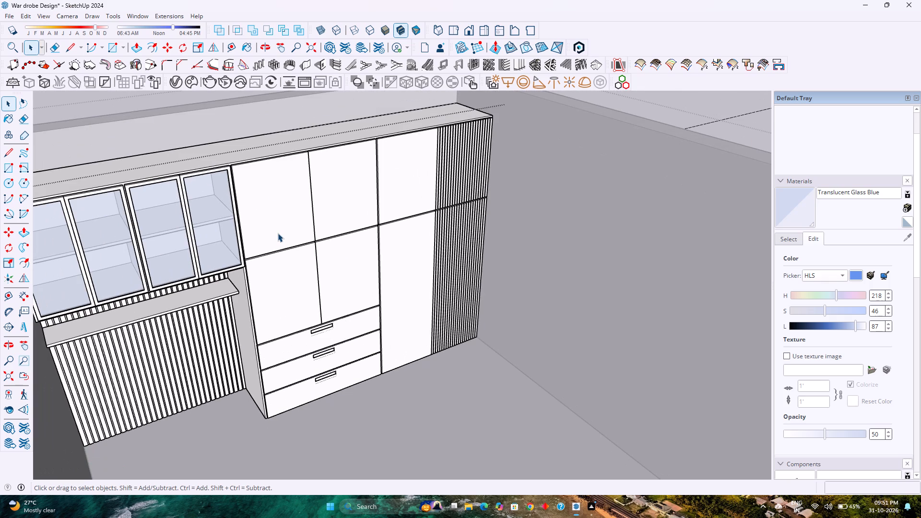
scroll(282, 242, down, 4)
scroll(282, 242, up, 4)
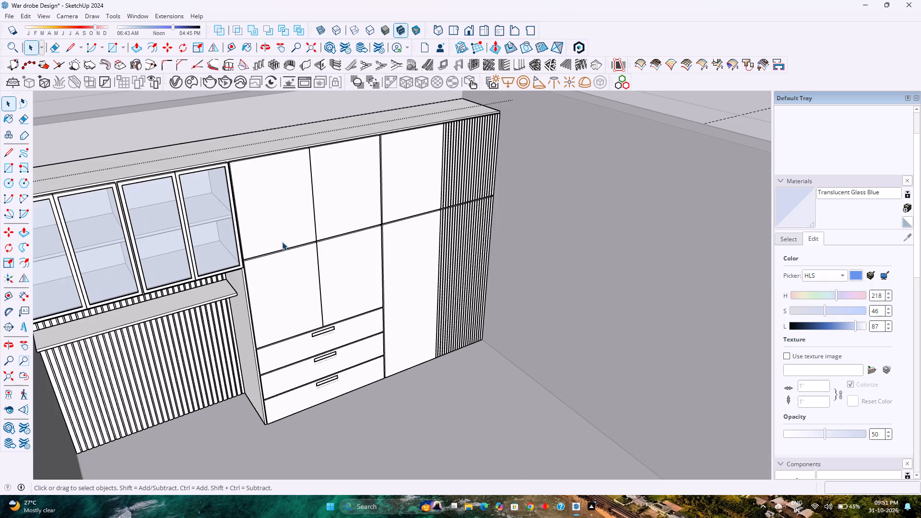
shift+middle_drag(282, 242, 419, 237)
scroll(420, 237, down, 3)
scroll(420, 237, up, 4)
middle_drag(431, 265, 427, 268)
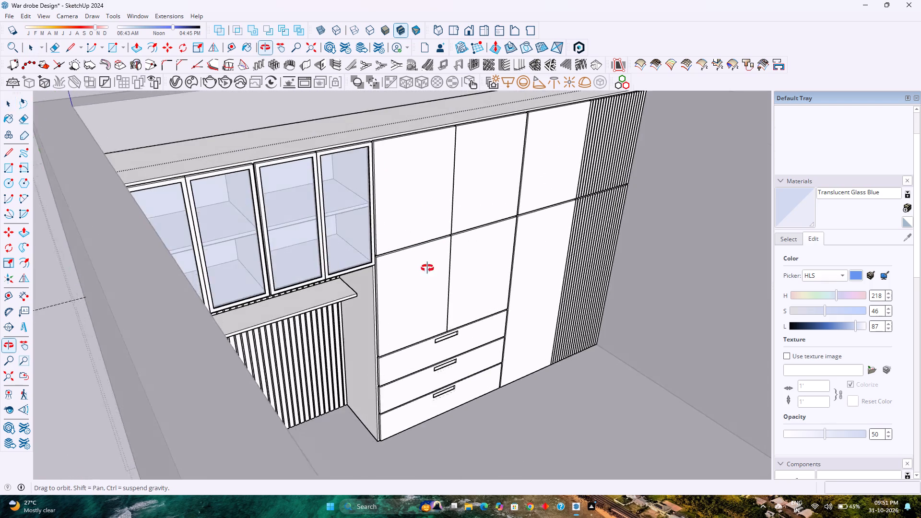
middle_drag(427, 268, 327, 262)
scroll(251, 376, up, 1)
middle_drag(250, 376, 276, 331)
middle_click(277, 330)
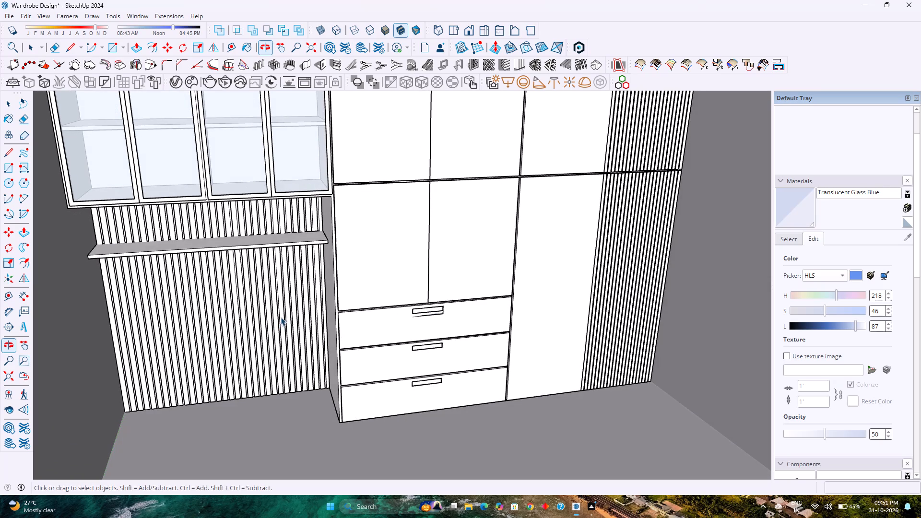
Place a horizontal guide 3' above the bottom edge of the cabinet side beside the slatted panel.
click(281, 317)
scroll(281, 317, up, 4)
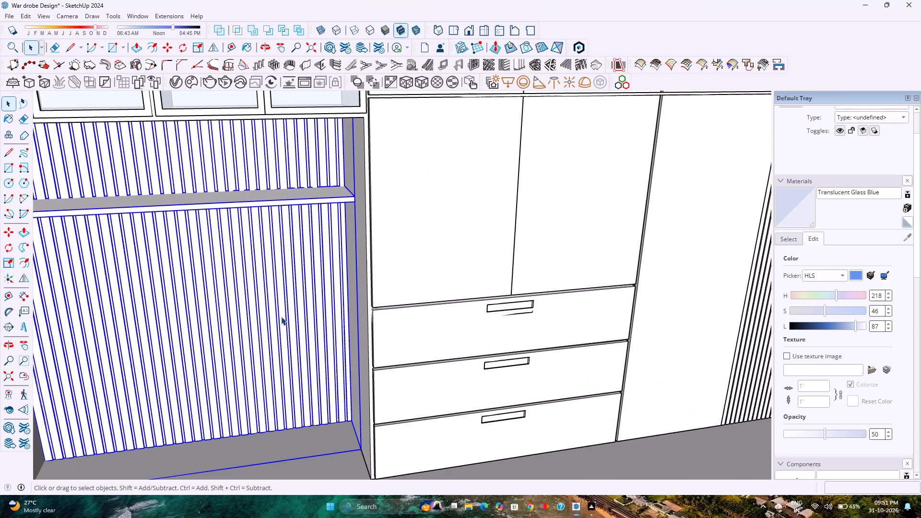
middle_drag(281, 317, 289, 311)
middle_drag(289, 311, 348, 286)
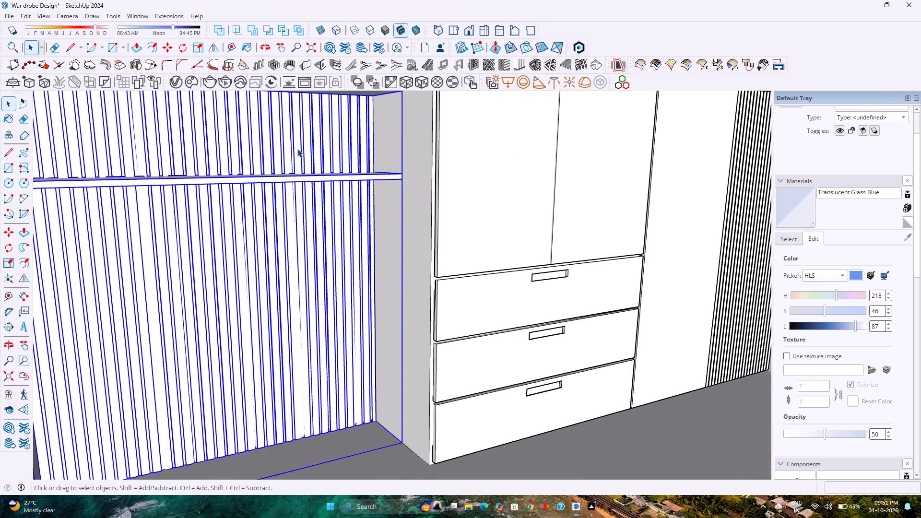
click(233, 47)
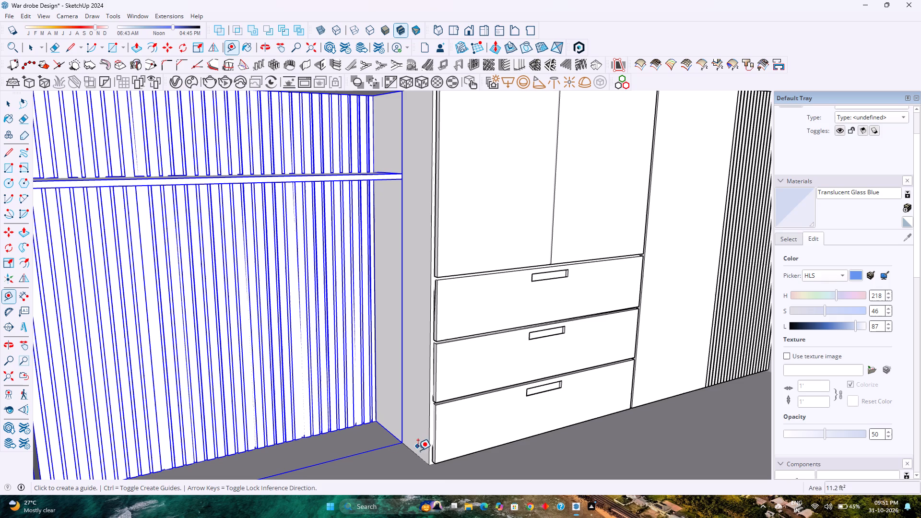
click(418, 453)
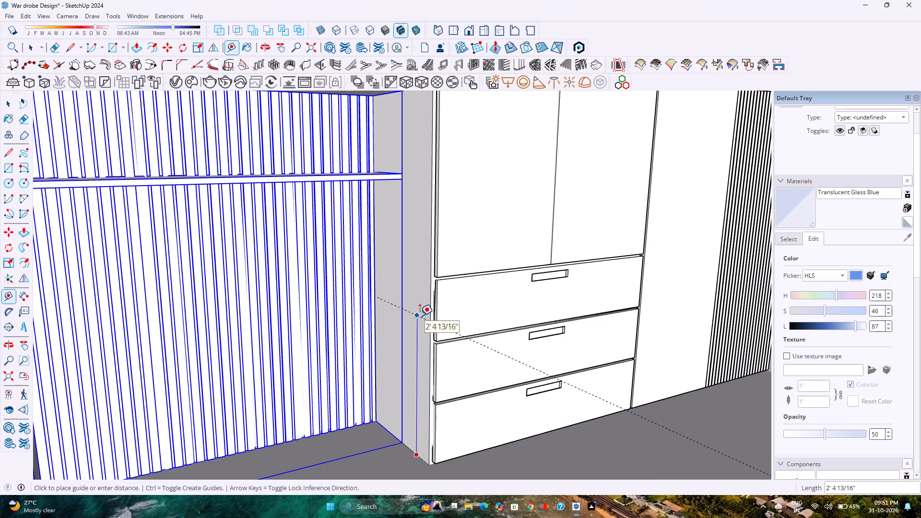
key(2)
key(BackSpace)
key(Return)
key(3)
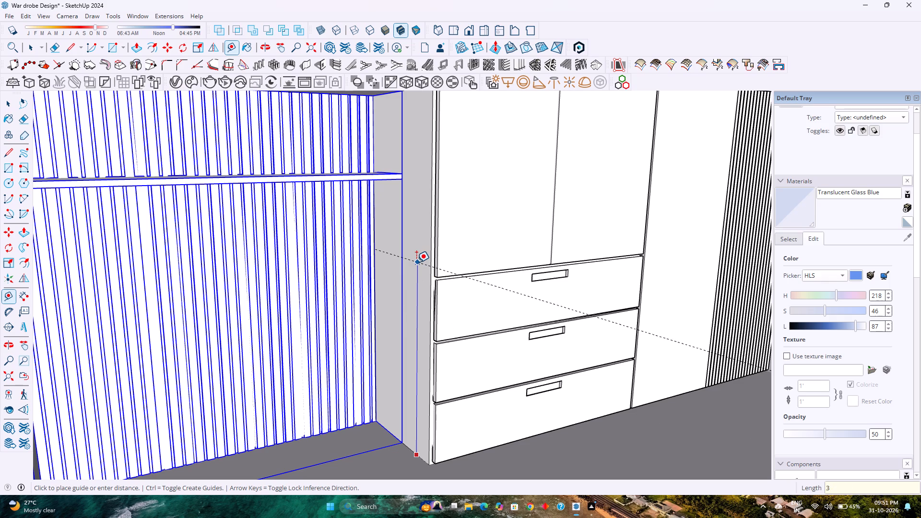
key(apostrophe)
key(Return)
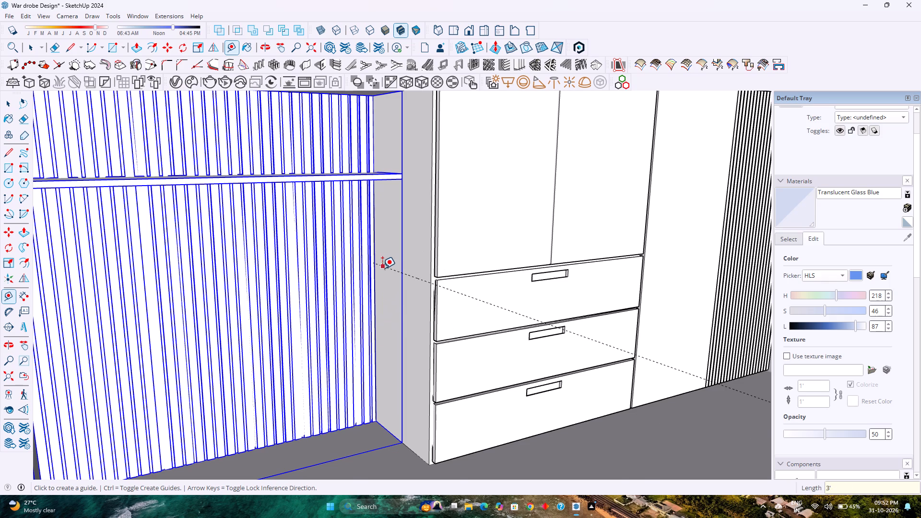
Place a vertical guide 1' 10 3/4" back from the cabinet side's front edge, where it meets the slatted panel.
scroll(380, 271, up, 12)
scroll(378, 274, down, 8)
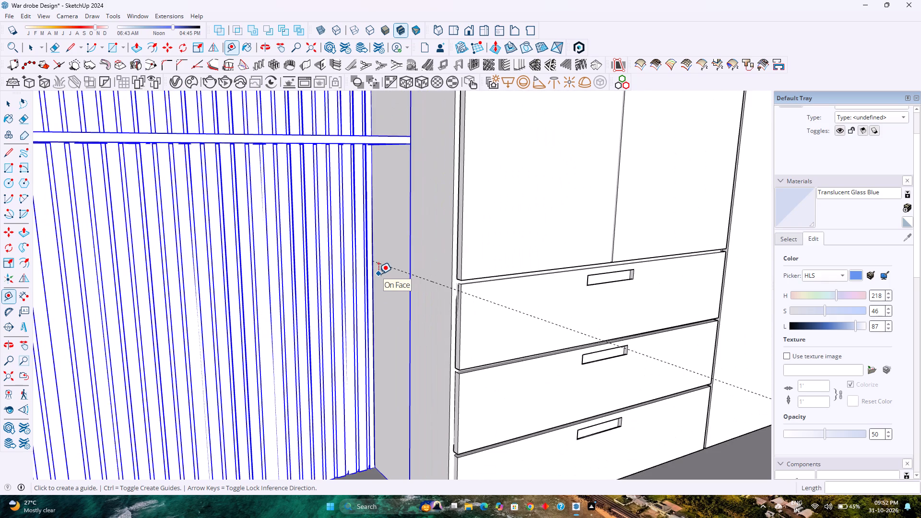
click(449, 326)
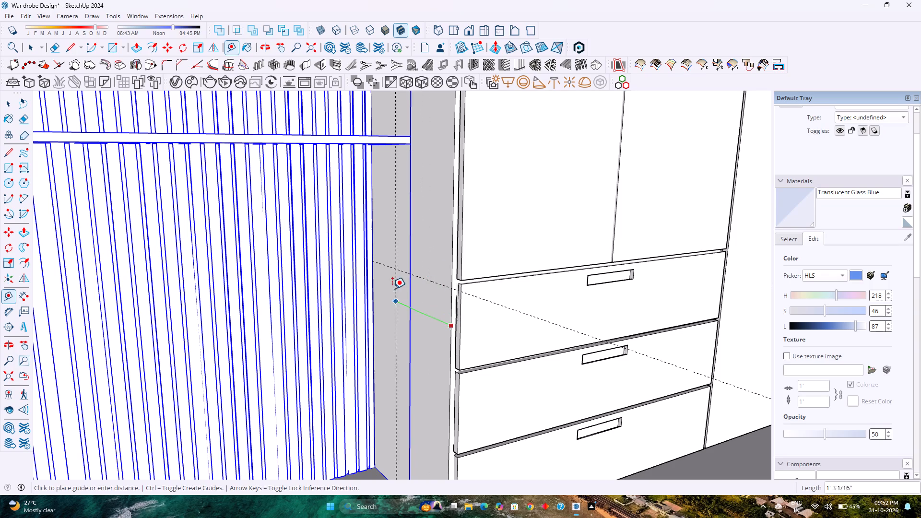
click(375, 263)
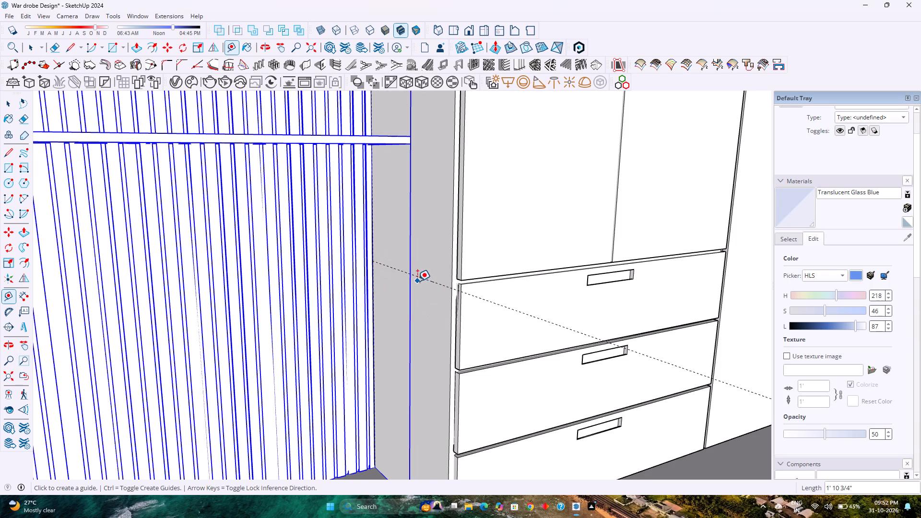
Place another horizontal guide 7" below the first one on the cabinet side.
click(420, 280)
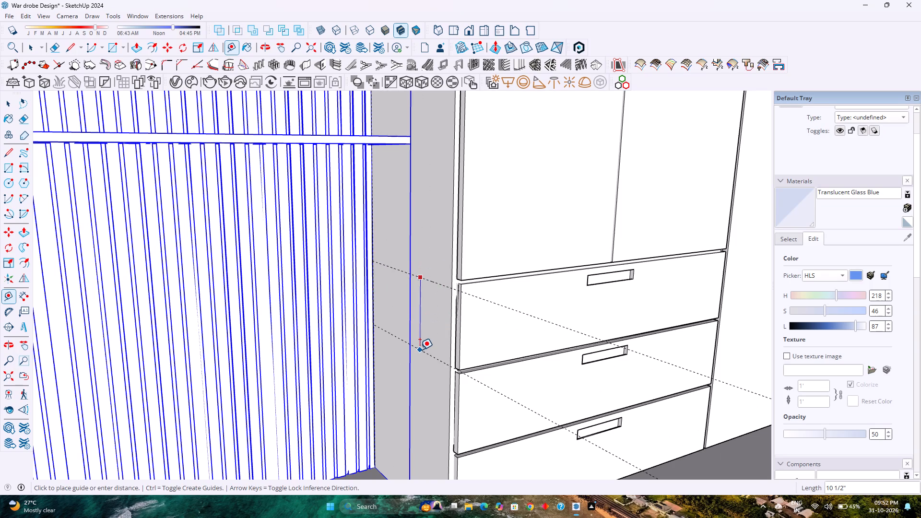
key(7)
key(Return)
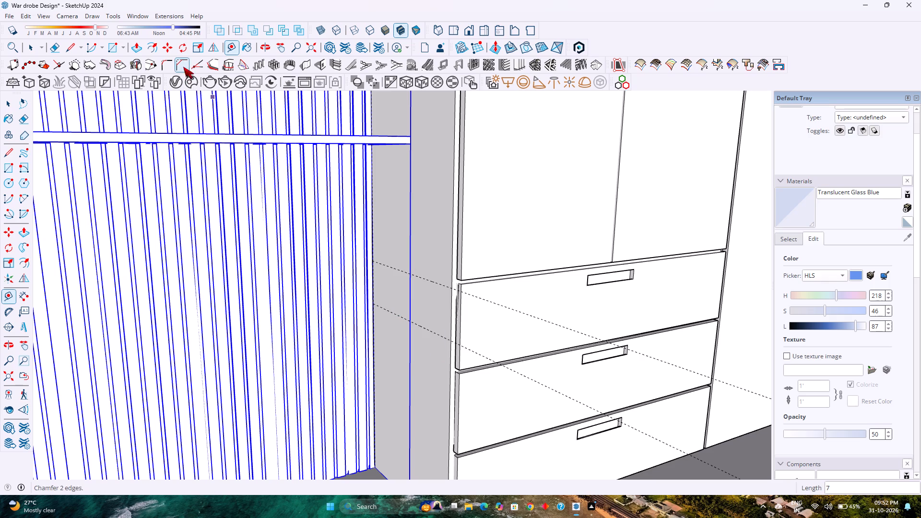
Draw a 7" by 1' 10 3/4" rectangle between the two horizontal guides on the cabinet side.
click(114, 50)
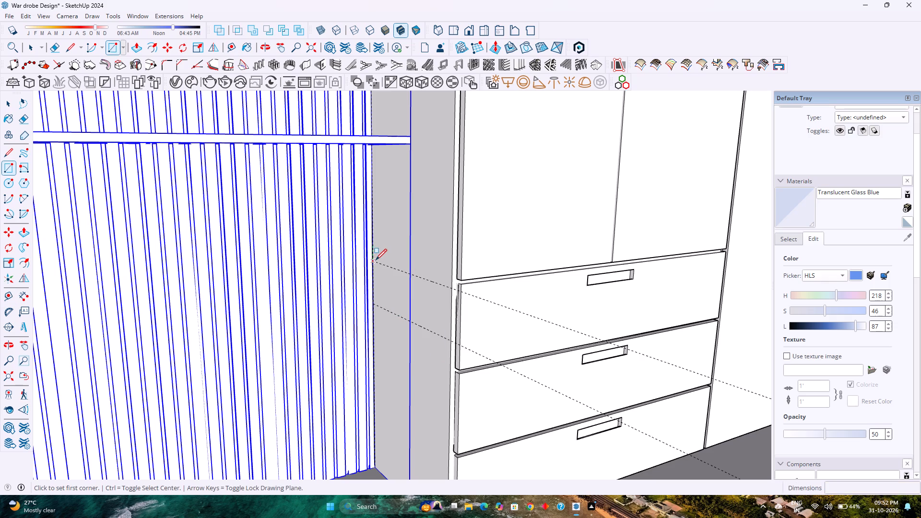
click(376, 260)
click(453, 339)
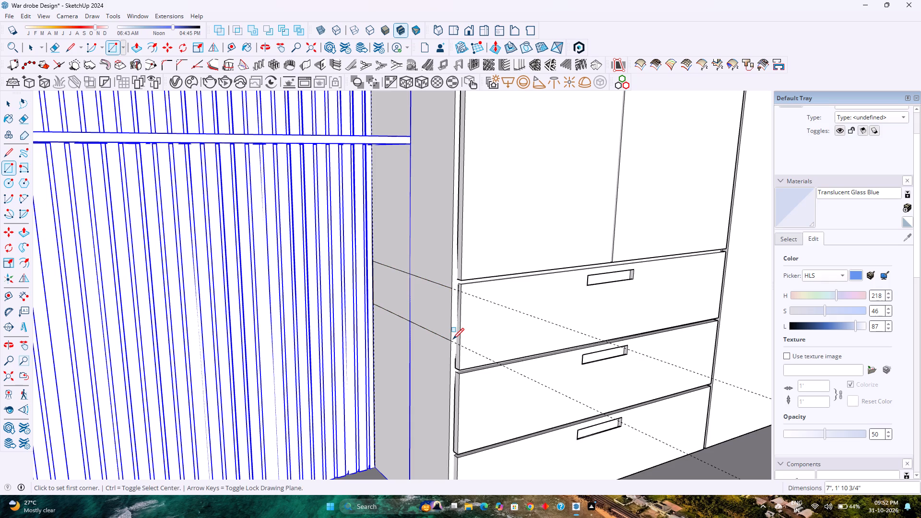
key(space)
Copy the rectangle on the cabinet side 10' forward along the green axis, out in front of the wardrobe.
double_click(426, 321)
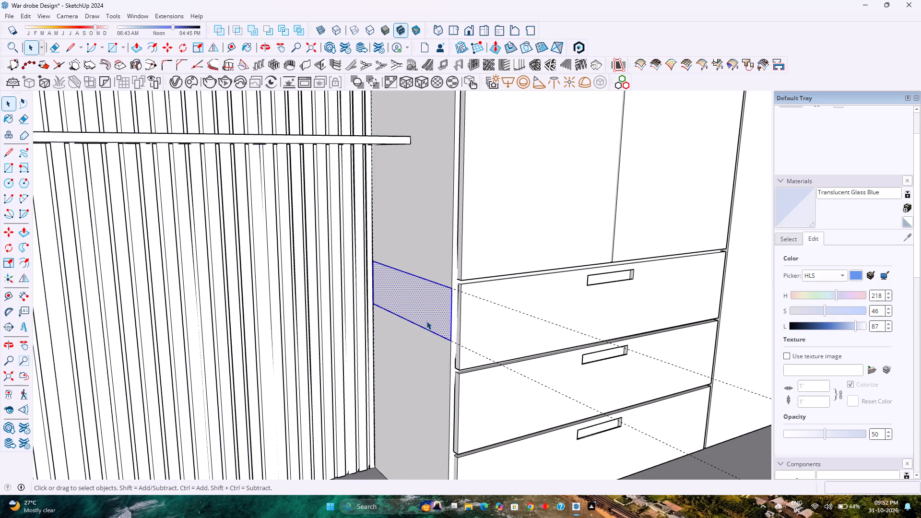
key(m)
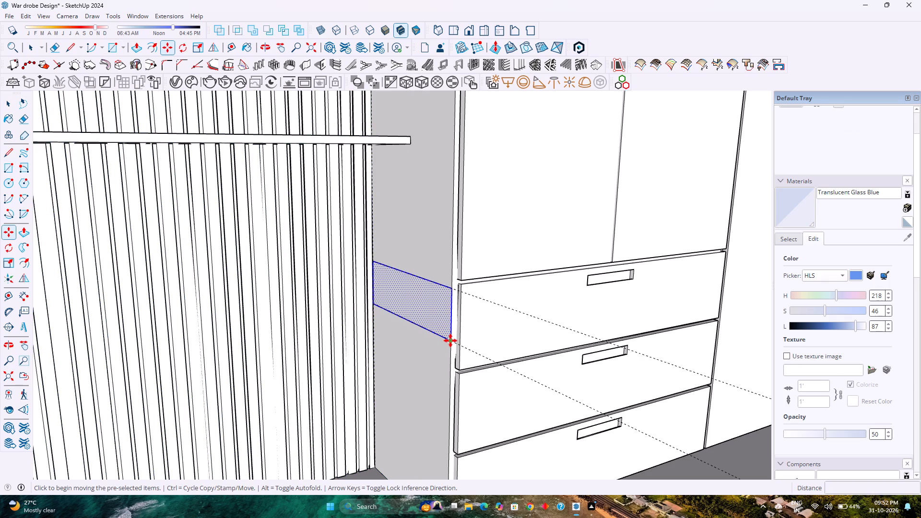
click(450, 341)
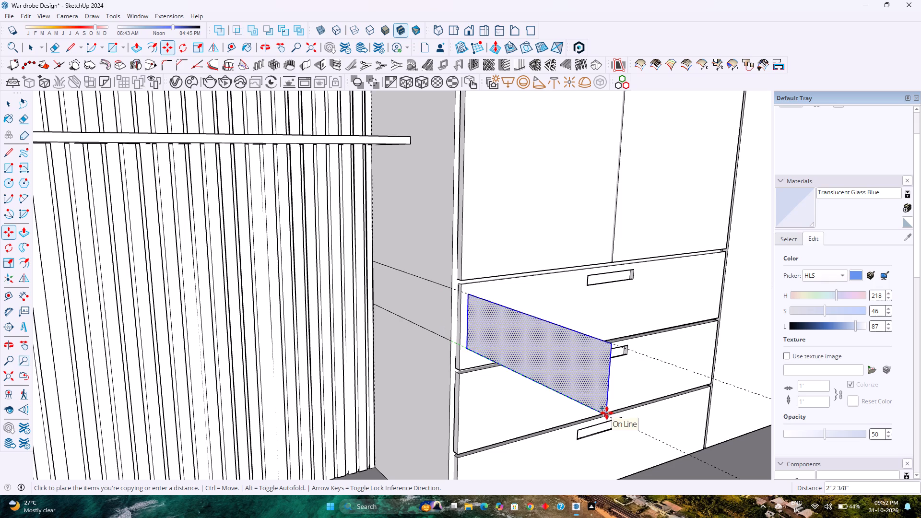
key(Left)
scroll(654, 435, down, 5)
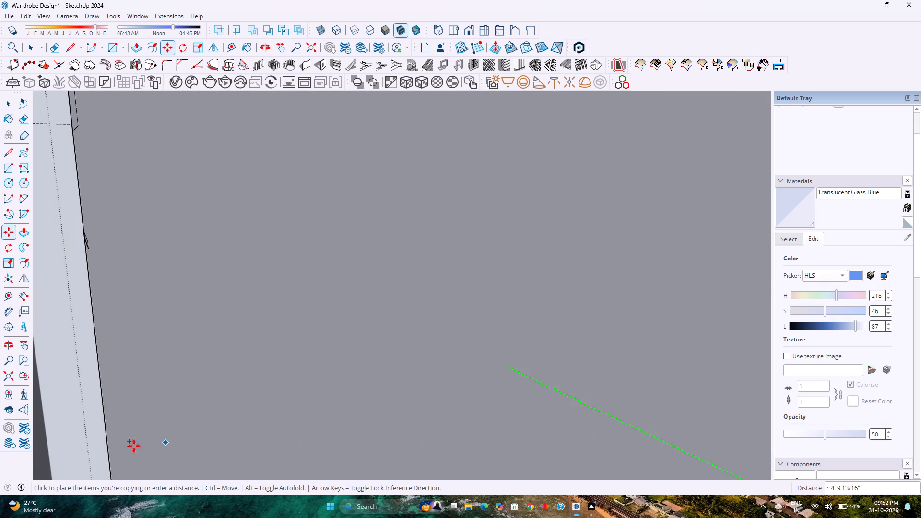
click(13, 381)
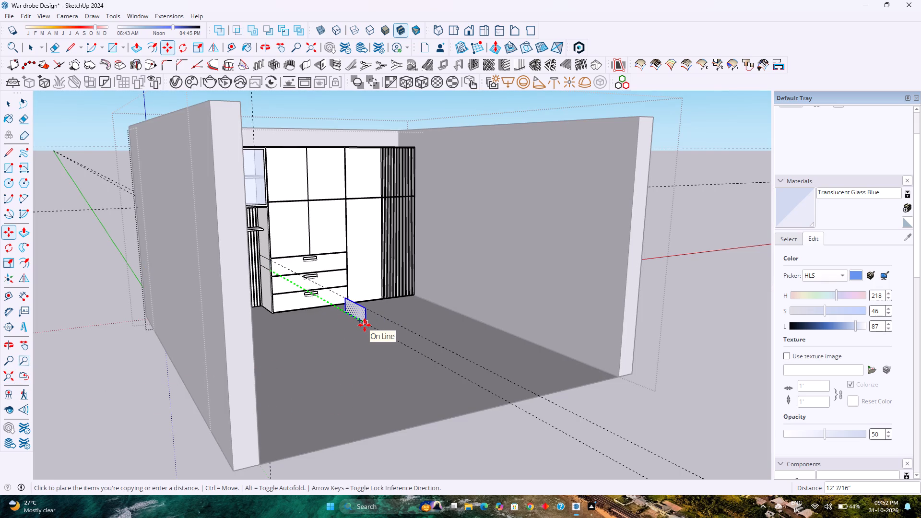
text(10')
key(Return)
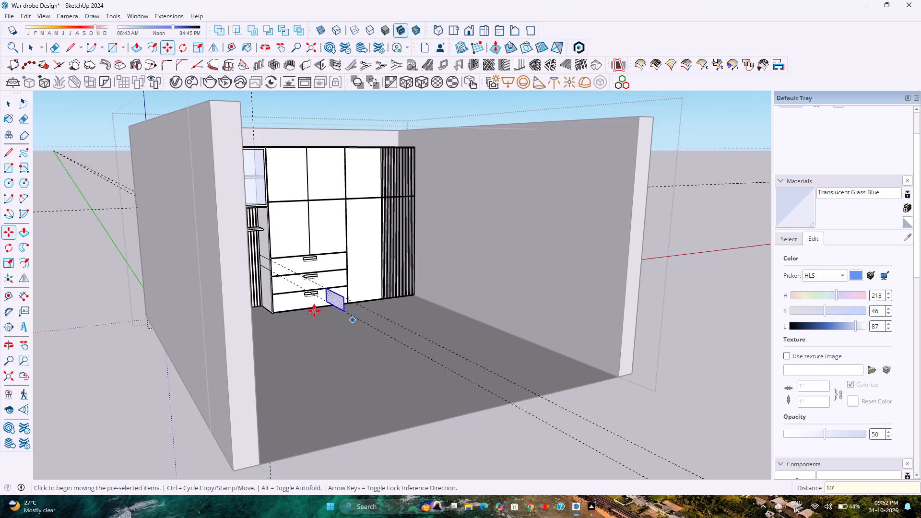
Erase the two horizontal guides and the original rectangle's lines from the cabinet side.
scroll(286, 292, up, 13)
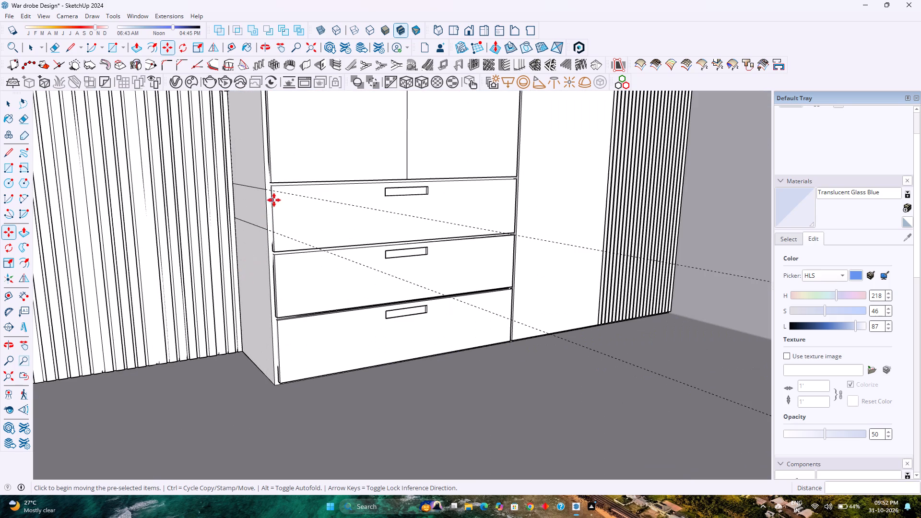
key(e)
click(251, 224)
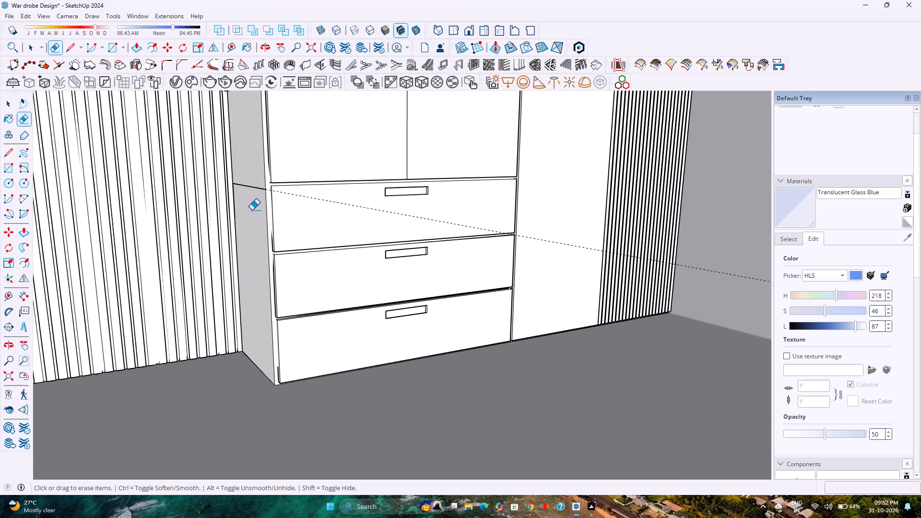
click(252, 187)
Make the copied rectangle in front of the wardrobe, with its edges, into a group.
scroll(252, 200, down, 2)
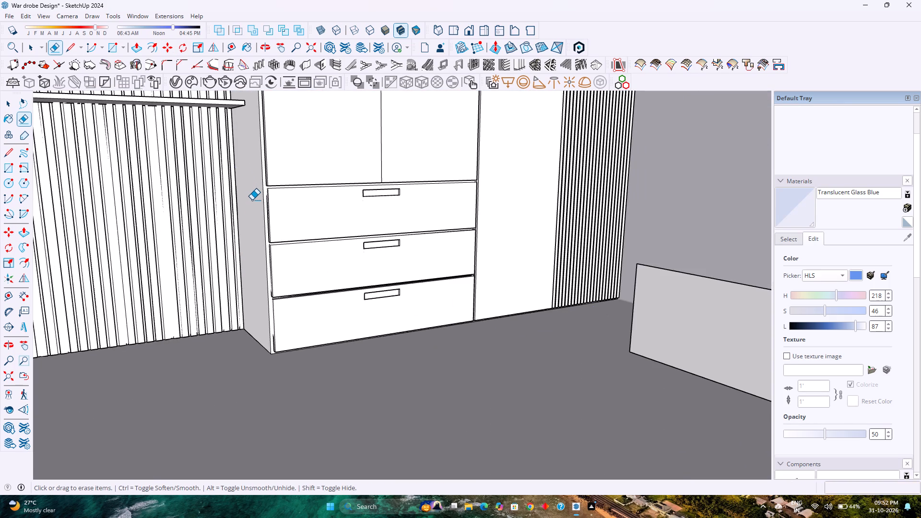
key(space)
double_click(665, 334)
right_click(665, 335)
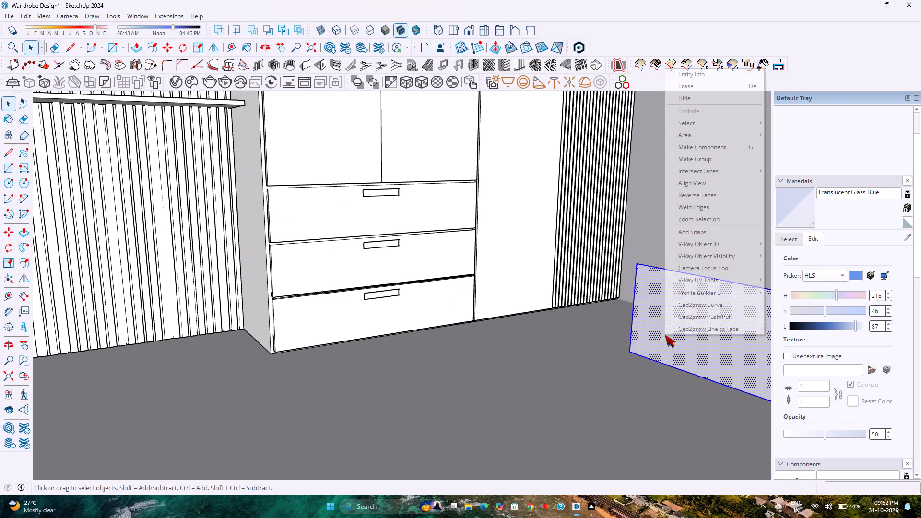
click(719, 163)
Move the rectangle group 10' back along the green axis onto the cabinet side.
key(m)
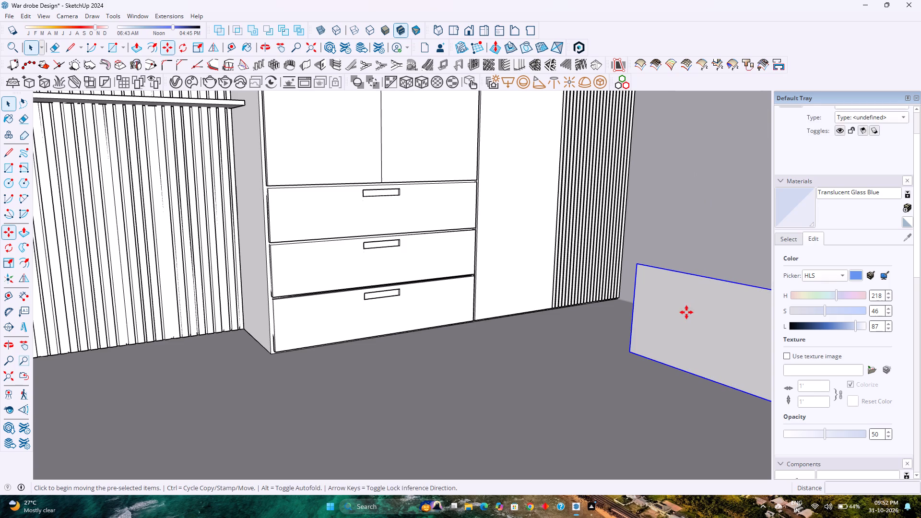
scroll(655, 343, down, 5)
click(636, 349)
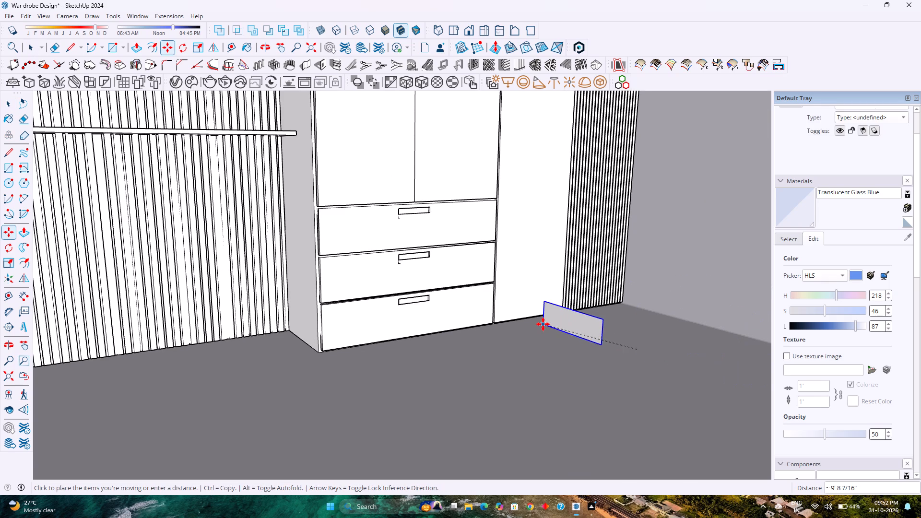
key(Left)
text(10')
key(Return)
key(space)
Push/Pull the grouped rectangle 5' 5" across the slatted panel to the opposite side wall, and close the group.
scroll(300, 225, up, 3)
double_click(300, 225)
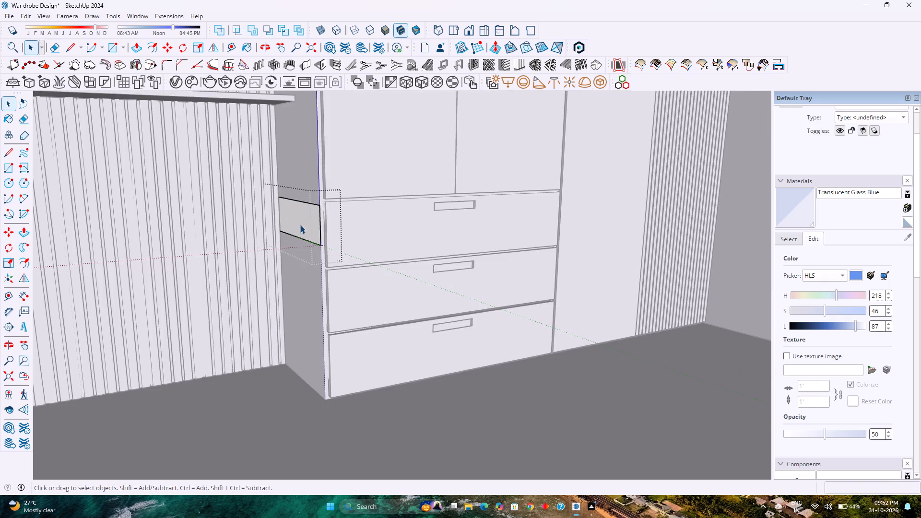
scroll(300, 225, up, 2)
scroll(300, 226, down, 1)
key(p)
scroll(302, 227, down, 3)
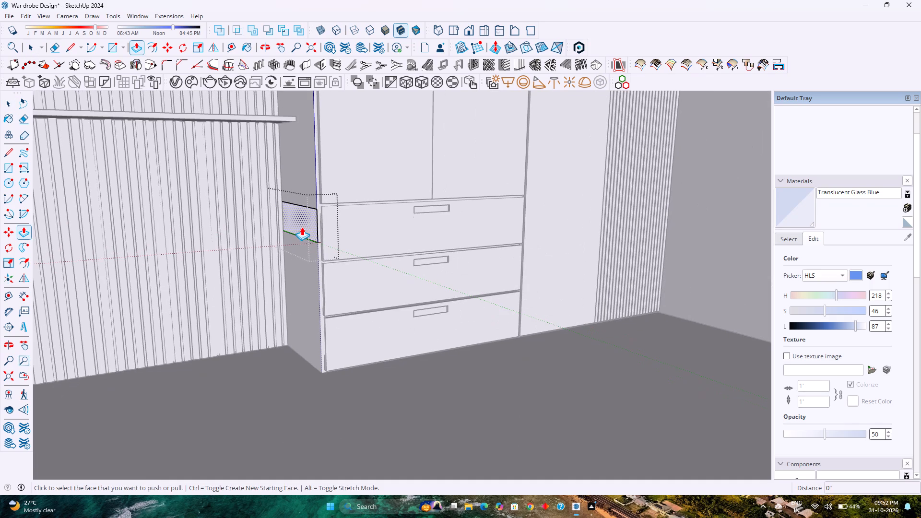
click(302, 227)
scroll(282, 230, down, 5)
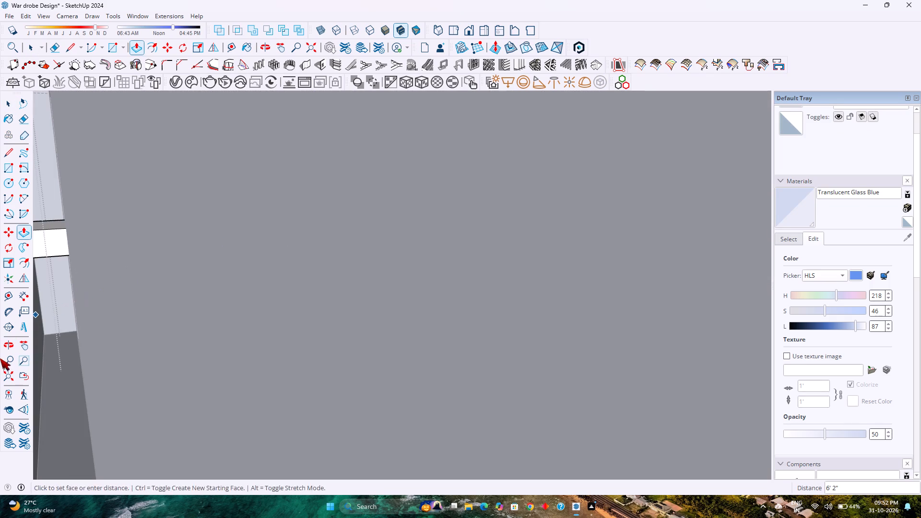
click(7, 373)
scroll(247, 265, up, 7)
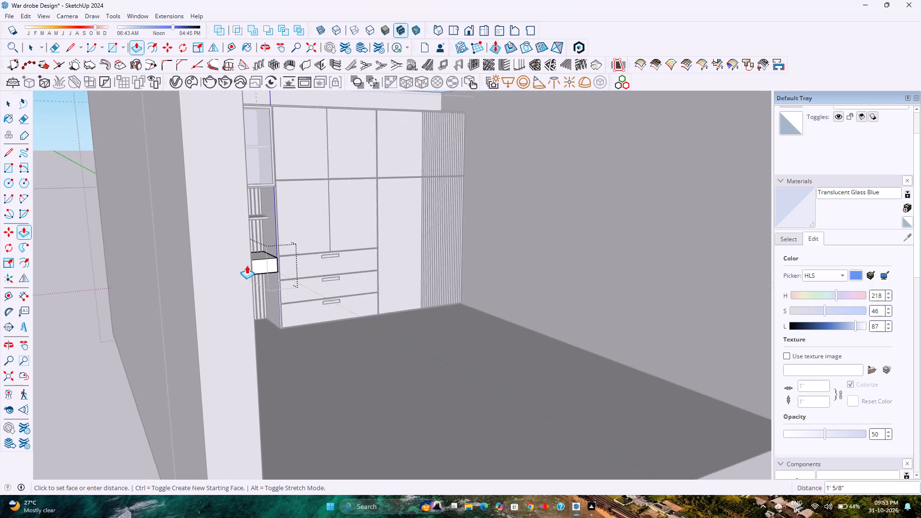
scroll(247, 265, up, 5)
middle_drag(248, 267, 175, 262)
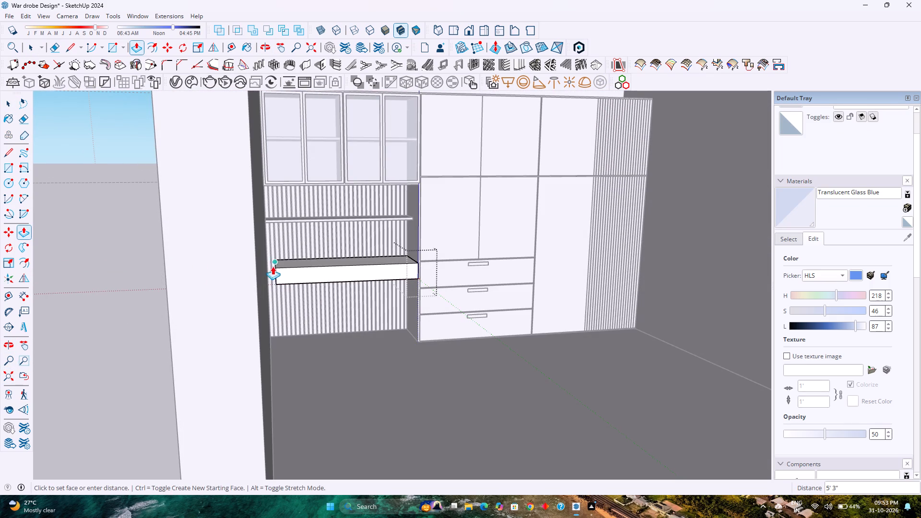
scroll(267, 259, up, 8)
middle_drag(267, 259, 220, 279)
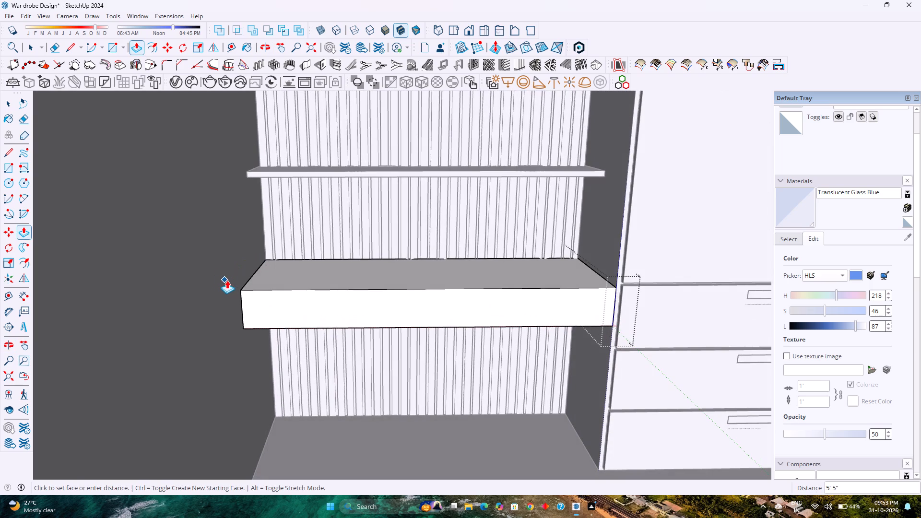
click(227, 280)
scroll(290, 274, down, 15)
key(space)
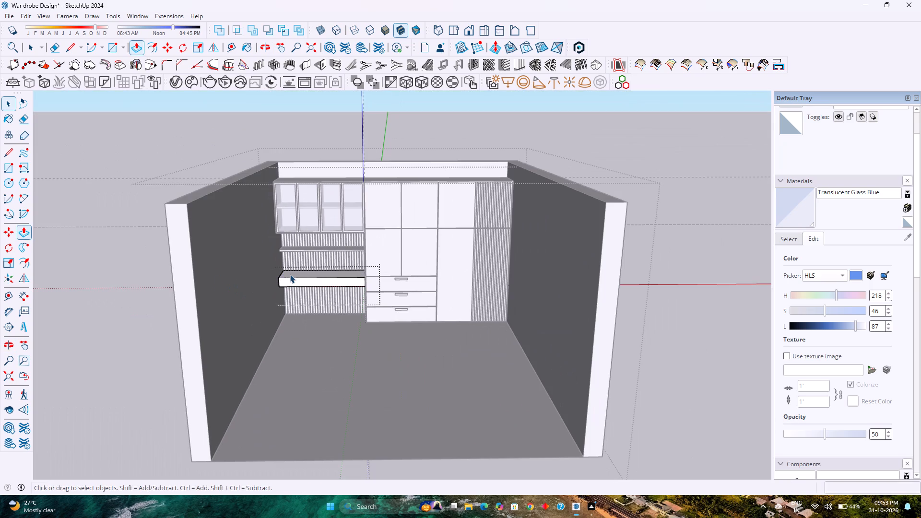
key(Escape)
Inside the extruded box's group, offset the front face's outline inward by 0.75".
scroll(355, 271, up, 7)
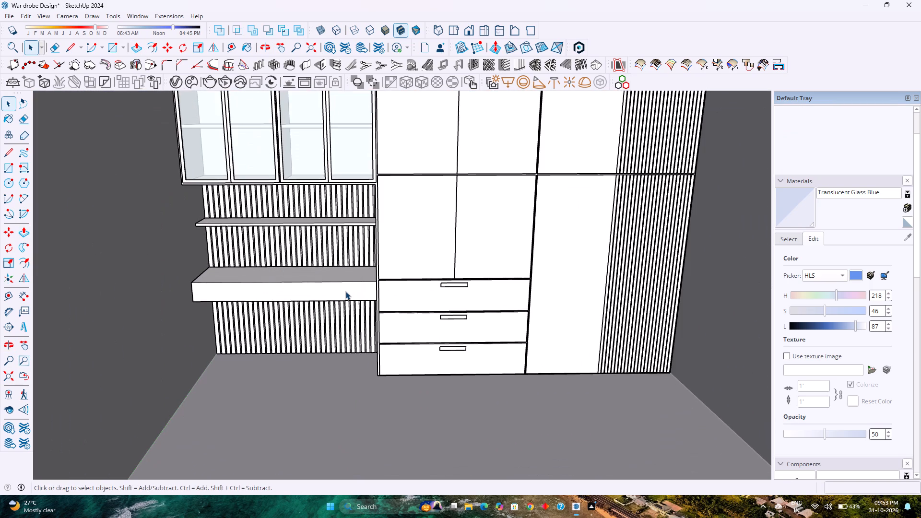
click(345, 292)
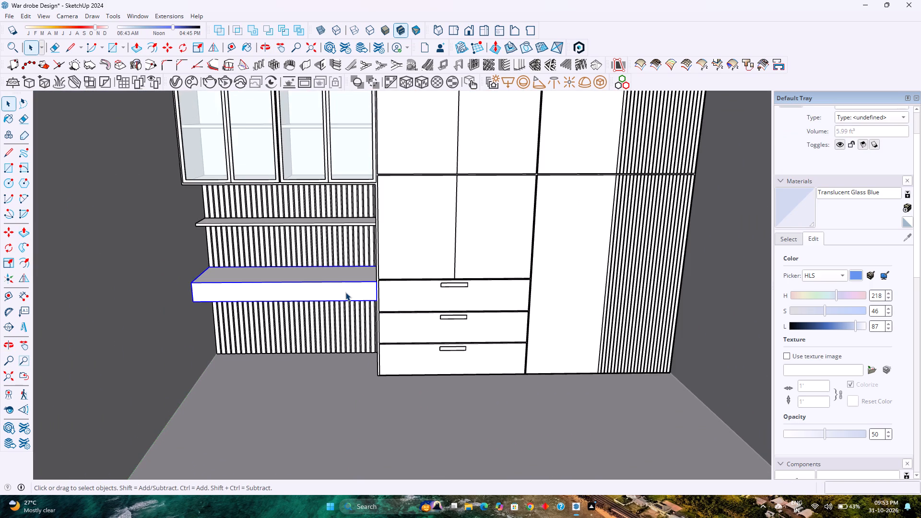
double_click(345, 292)
scroll(347, 293, up, 8)
middle_drag(347, 293, 485, 339)
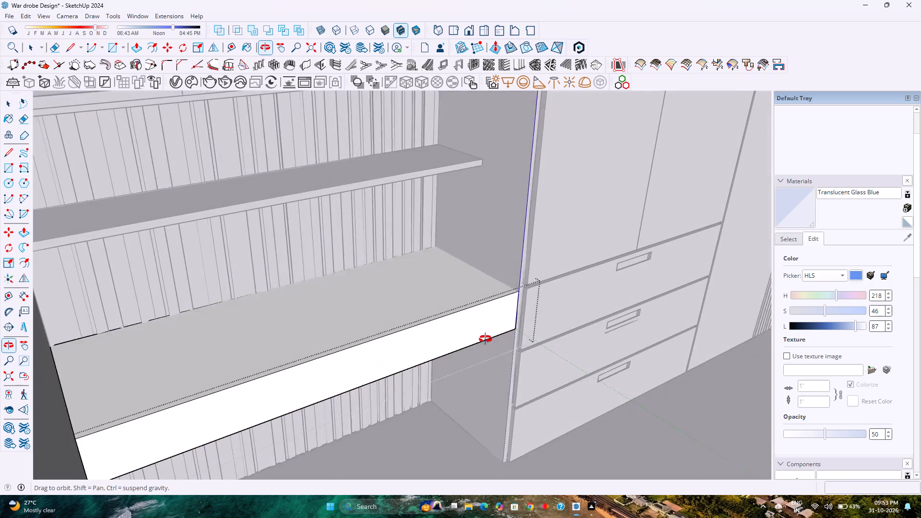
middle_drag(485, 339, 475, 329)
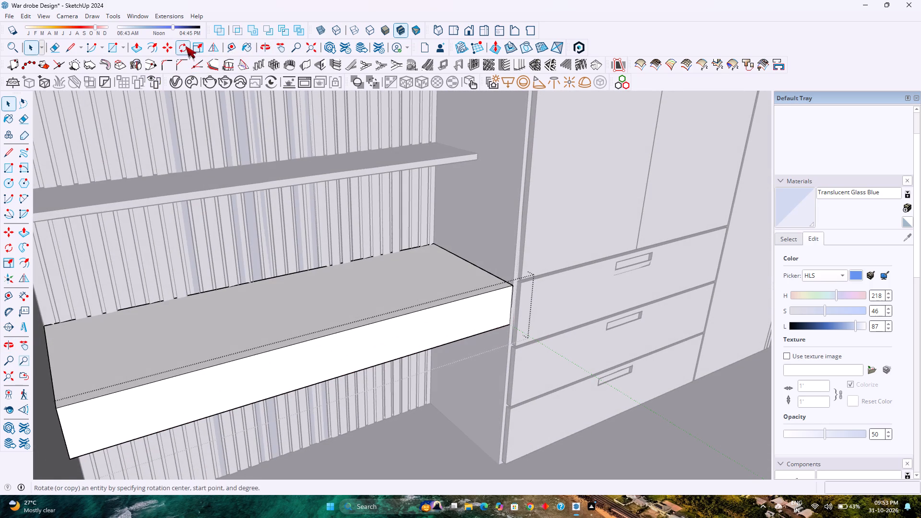
click(154, 48)
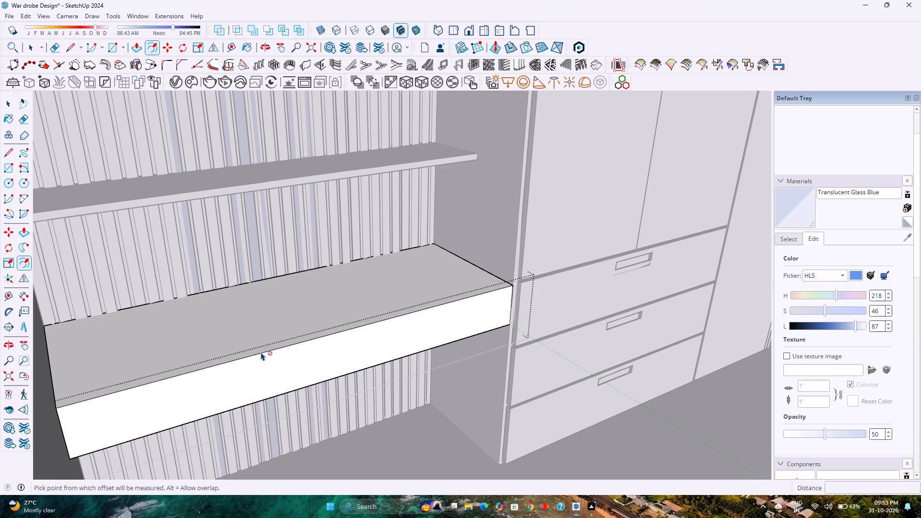
click(263, 358)
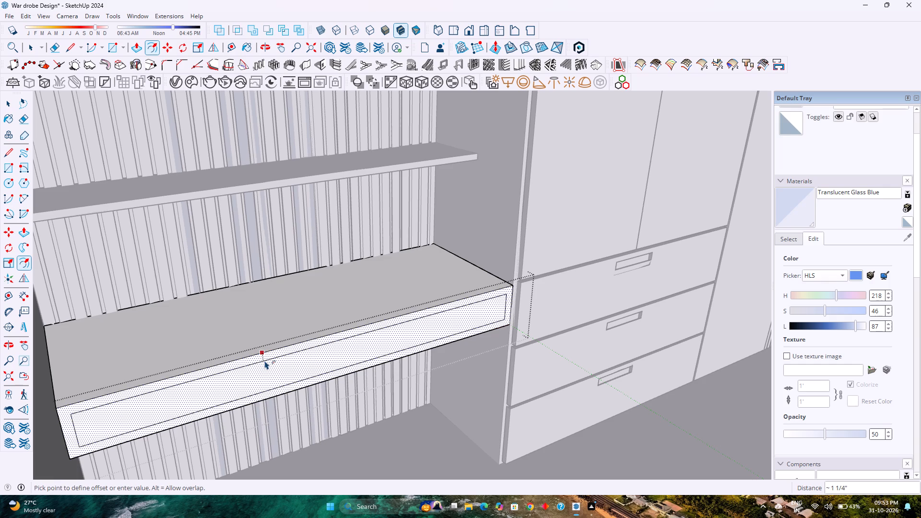
key(1)
key(Return)
middle_drag(265, 361, 115, 306)
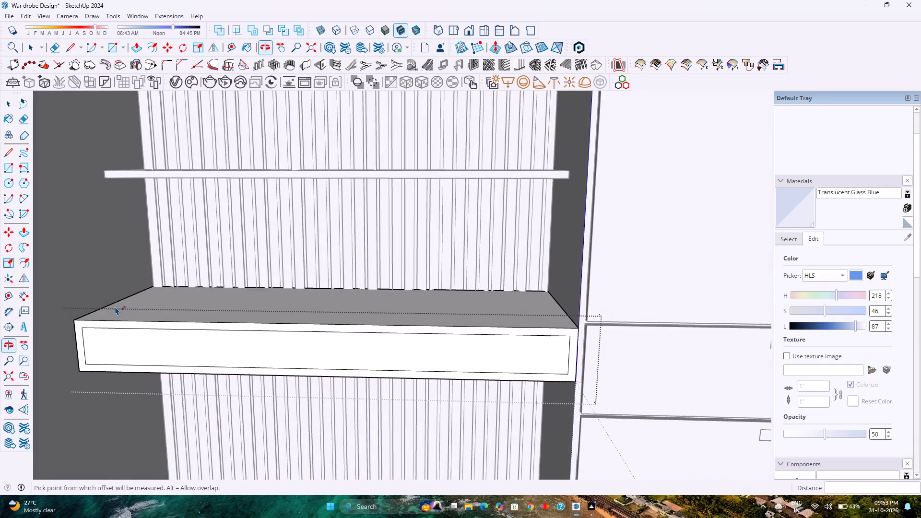
scroll(115, 306, down, 2)
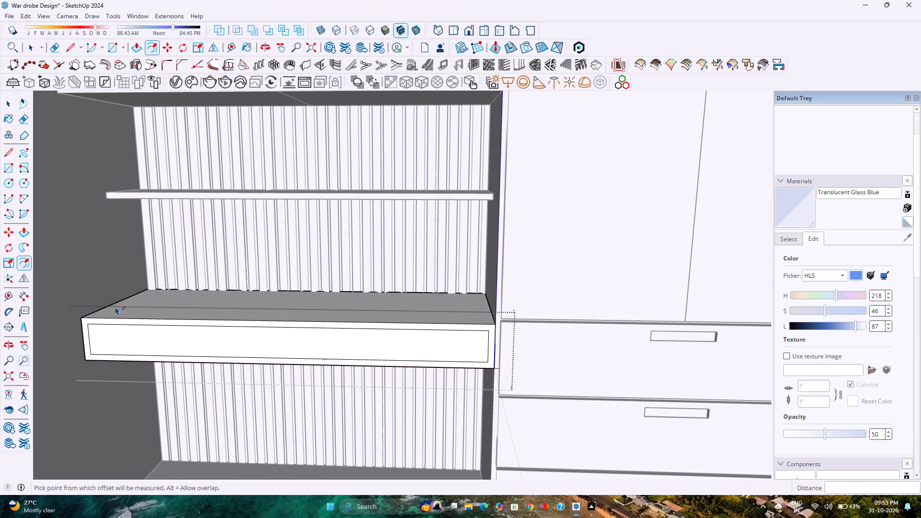
text(0.75)
key(Return)
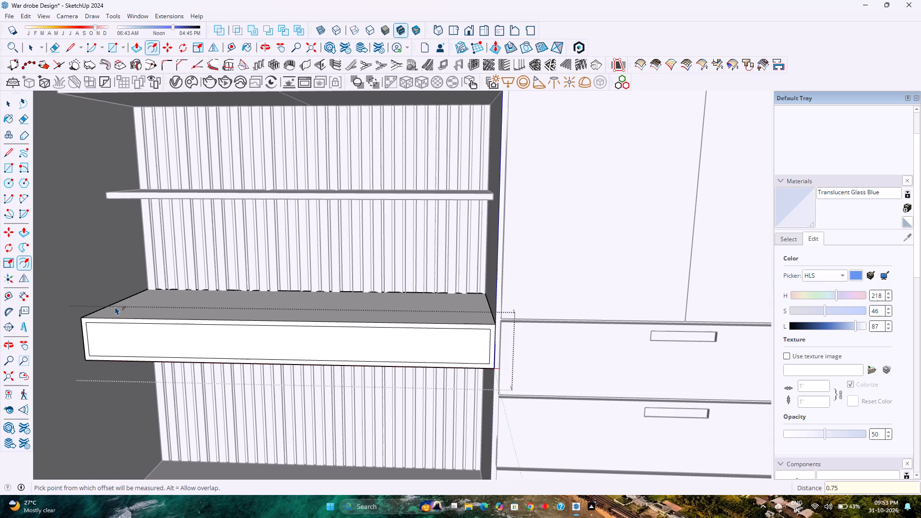
Split the inset front panel into two equal halves by copying one short vertical edge to the opposite edge with a /2 division.
key(space)
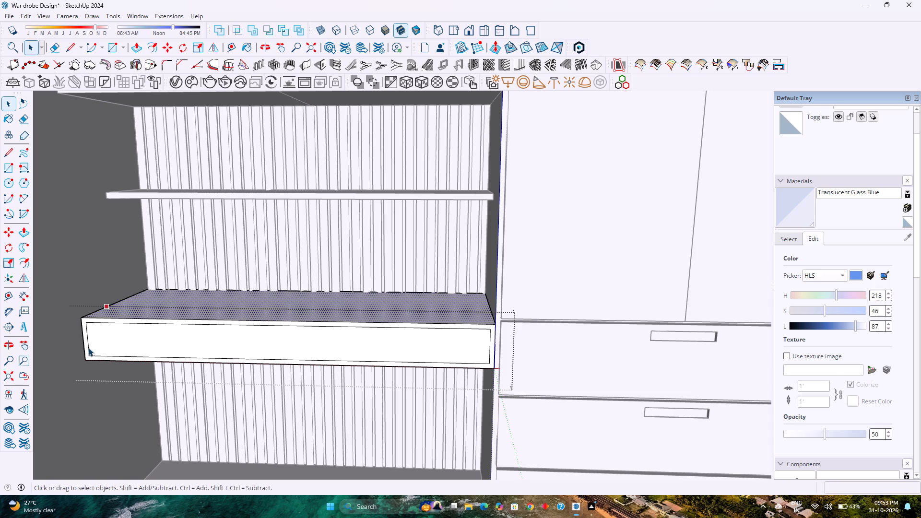
click(88, 346)
key(m)
click(88, 347)
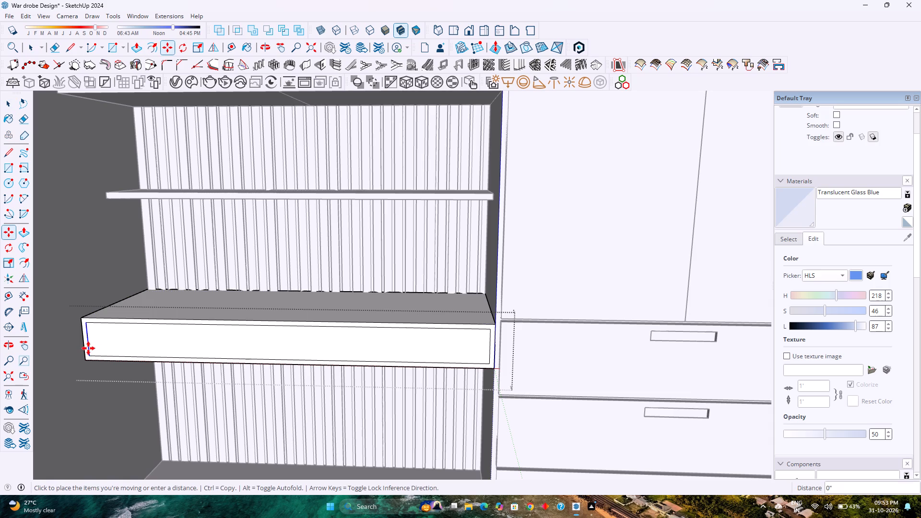
click(488, 354)
key(slash)
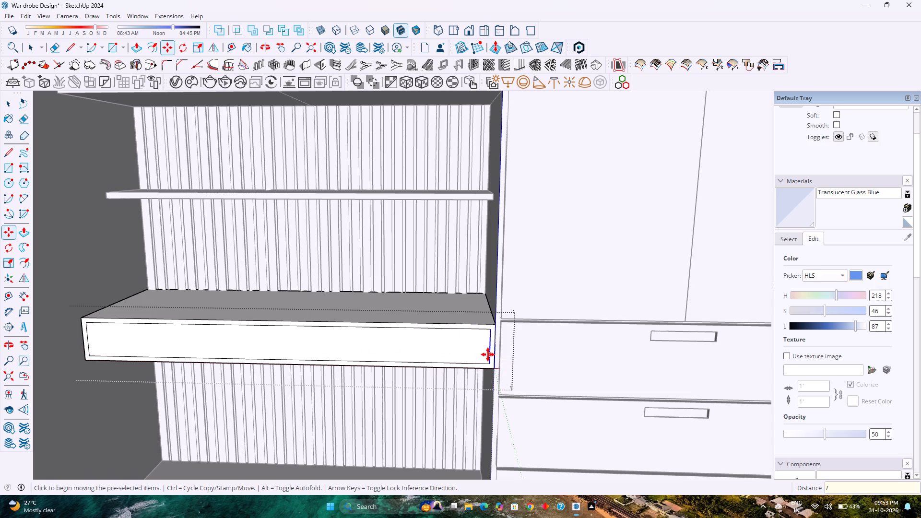
key(2)
key(Return)
key(space)
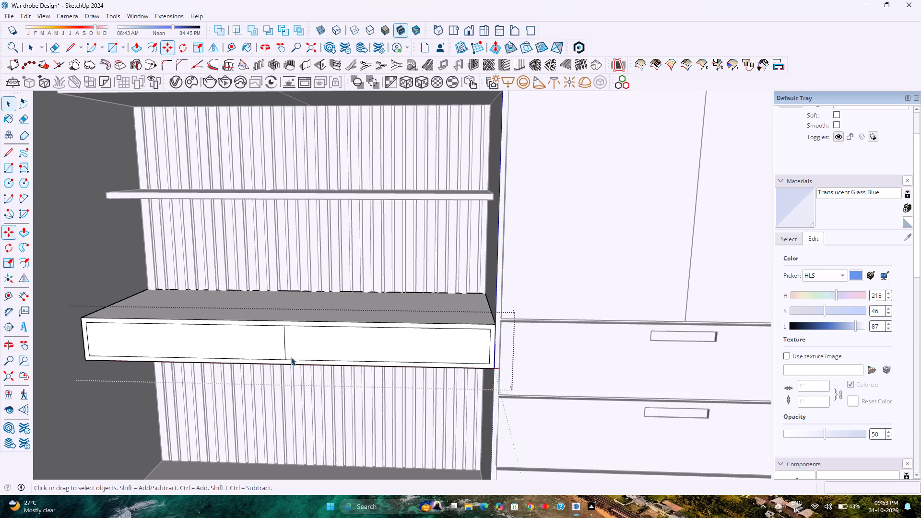
Move the drawer front's middle line 0.375" along the red axis away from the cabinet, and copy it 0.375" back toward it.
scroll(286, 353, up, 4)
click(284, 347)
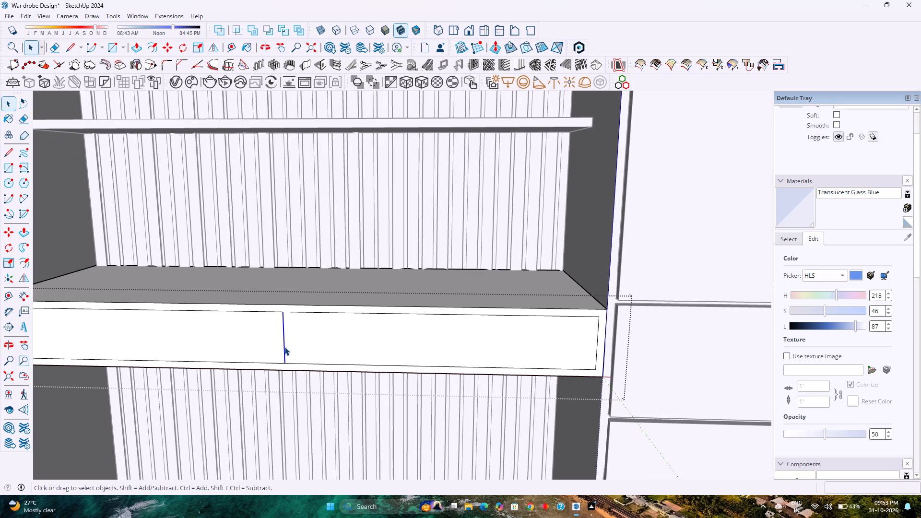
key(m)
click(283, 362)
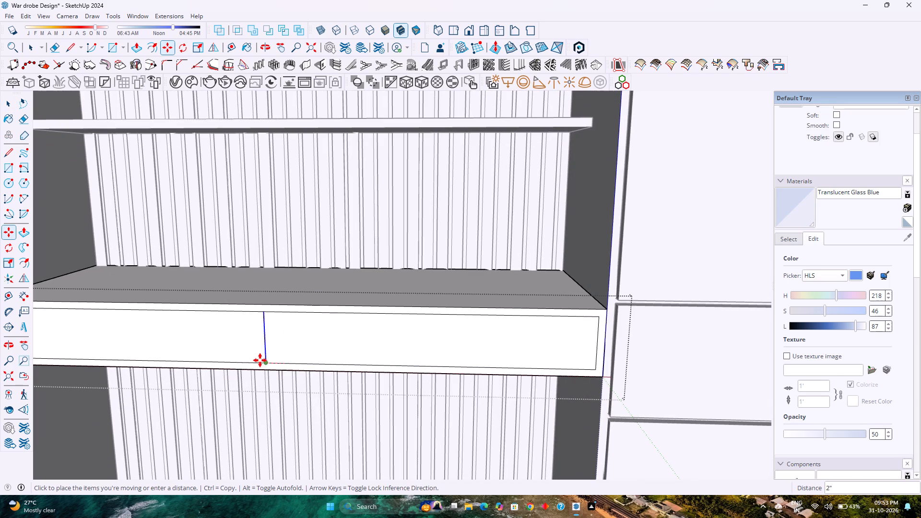
key(Right)
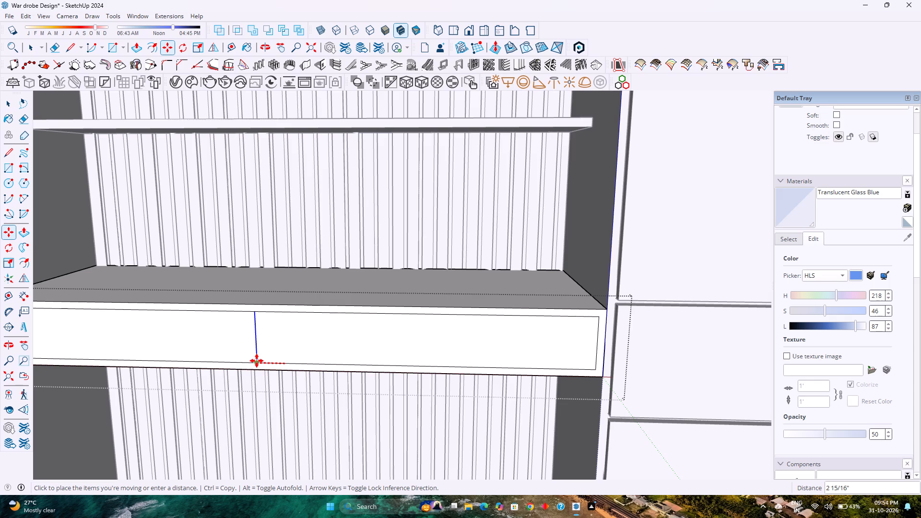
text(0.375)
key(Return)
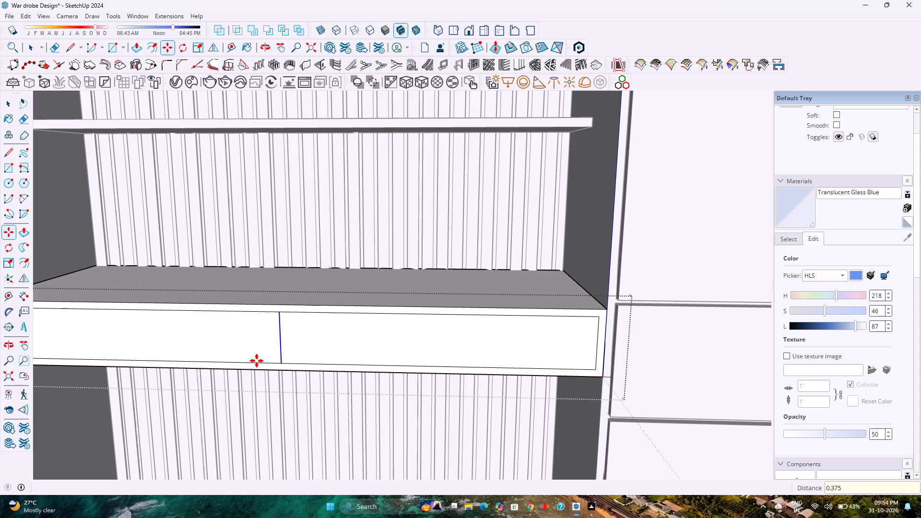
click(283, 361)
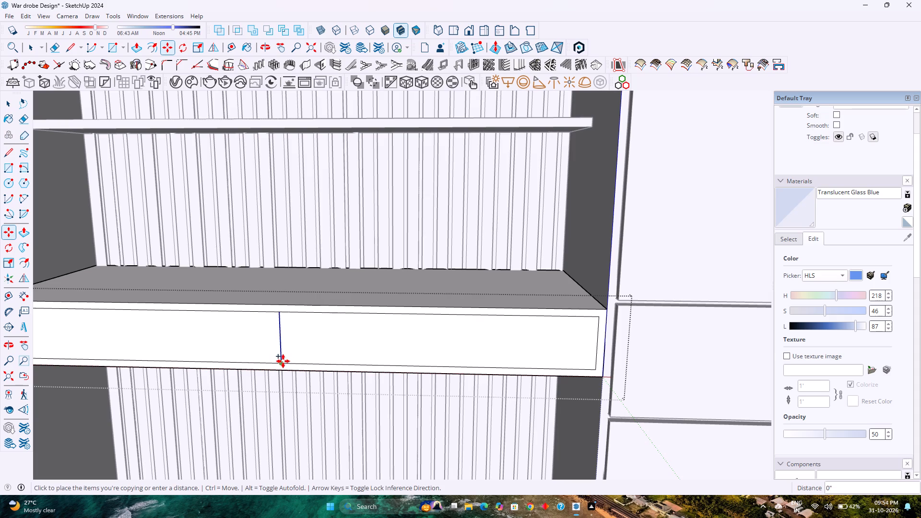
key(Right)
text(0.375)
key(Return)
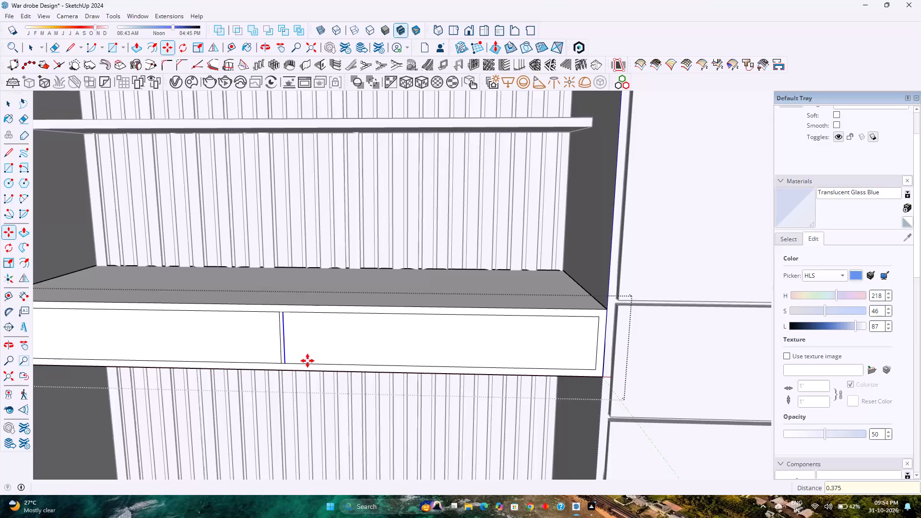
Erase the short edge segments closing both ends of the strip between the two middle lines.
key(e)
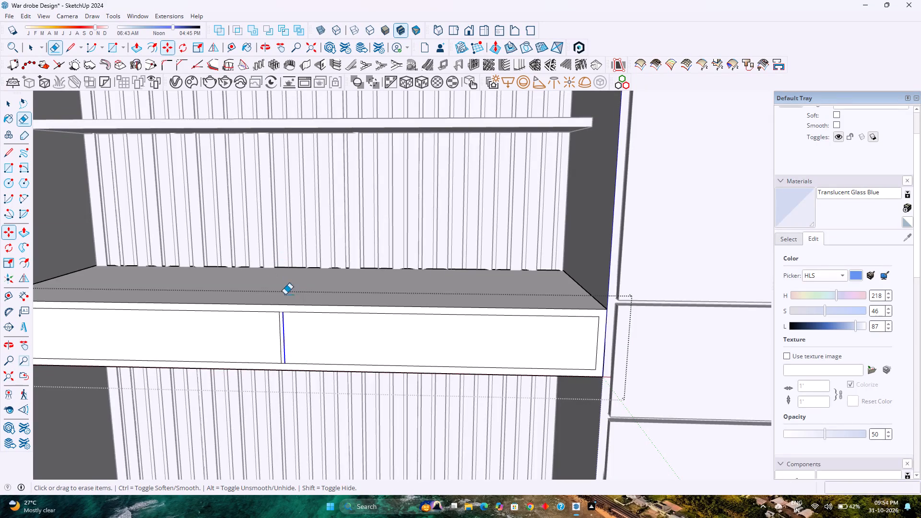
scroll(288, 313, up, 8)
click(273, 309)
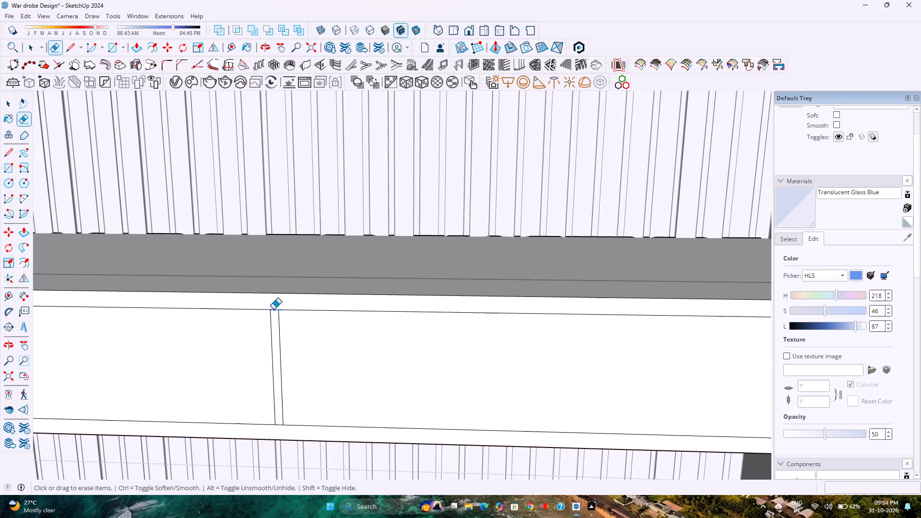
click(279, 425)
scroll(275, 411, down, 3)
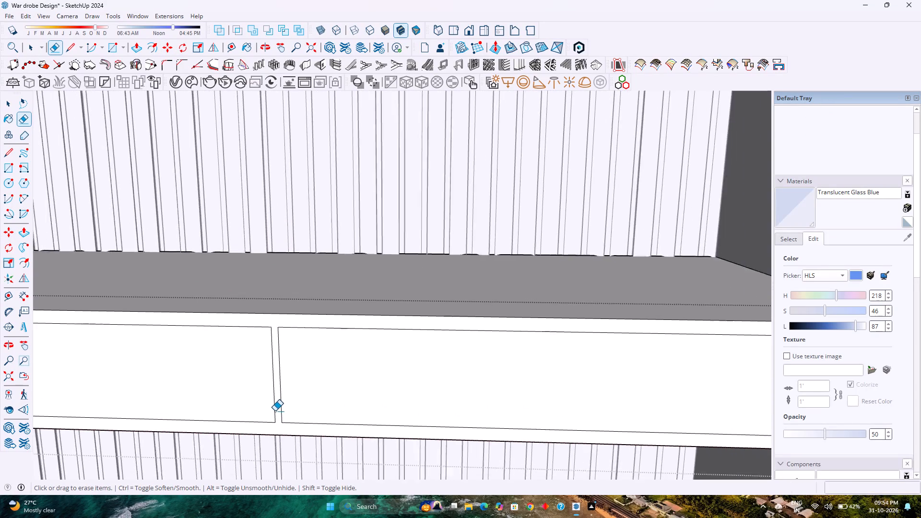
scroll(275, 411, down, 15)
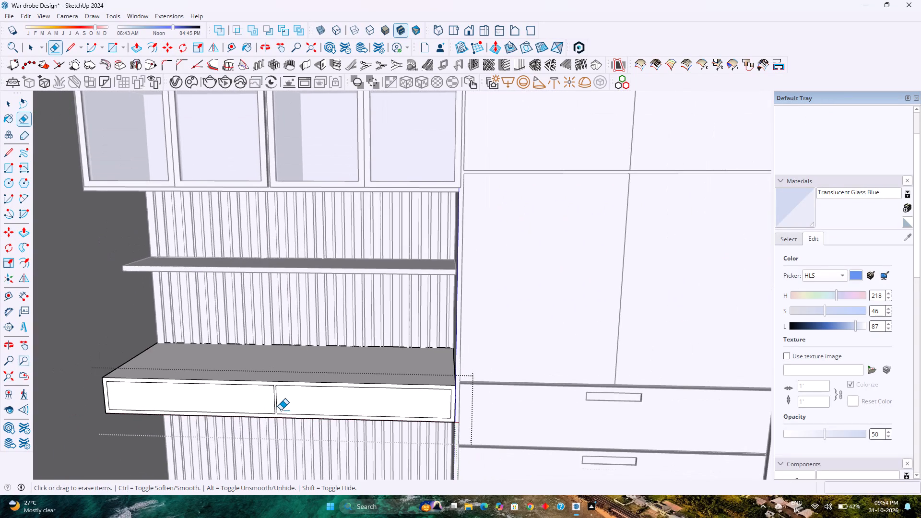
Push/Pull both drawer front panels 1' 9" inward to hollow out two compartments.
scroll(277, 411, up, 17)
scroll(274, 419, down, 12)
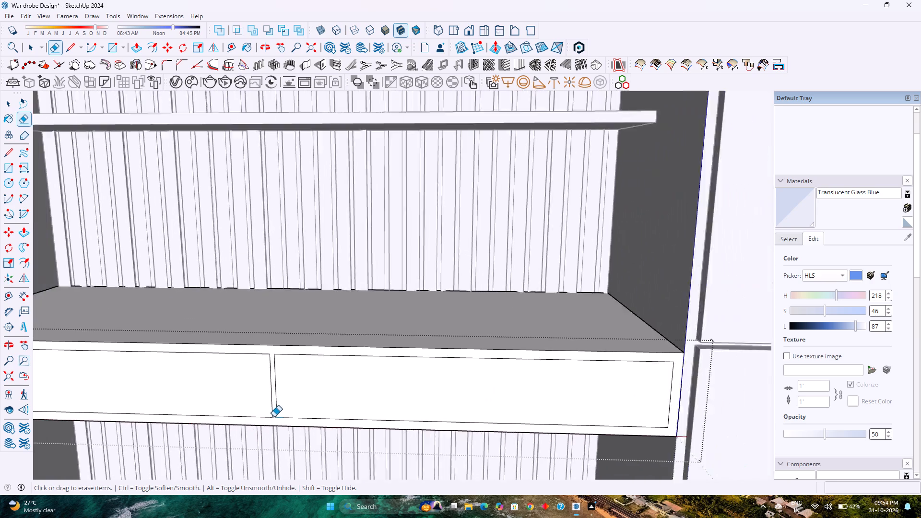
scroll(274, 417, down, 13)
key(p)
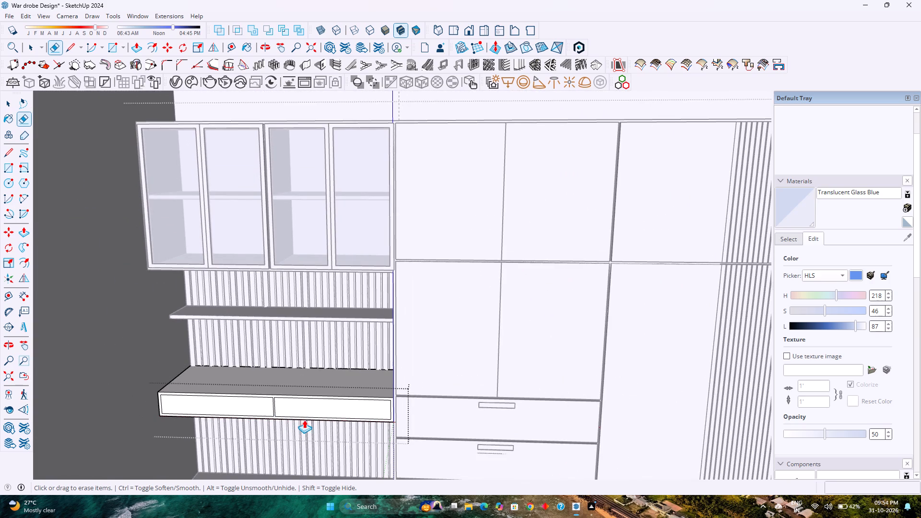
click(308, 410)
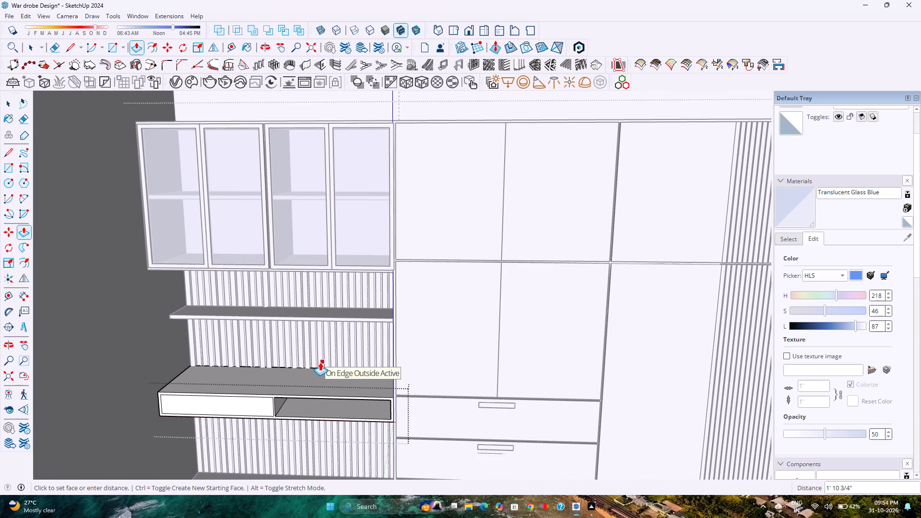
text(1')
key(9)
key(Return)
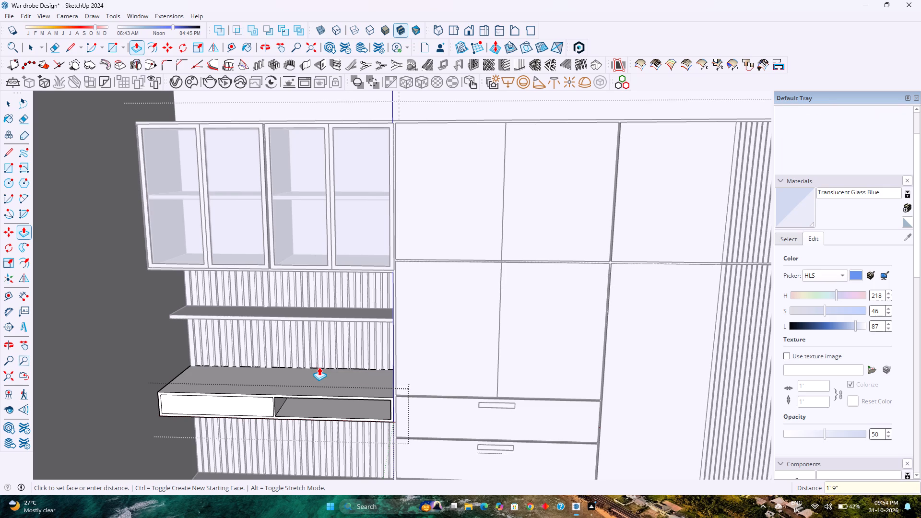
double_click(263, 407)
Thicken the divider between the compartments by pulling each of its side faces out 0.1".
scroll(263, 407, down, 3)
middle_drag(263, 407, 277, 359)
scroll(278, 401, up, 17)
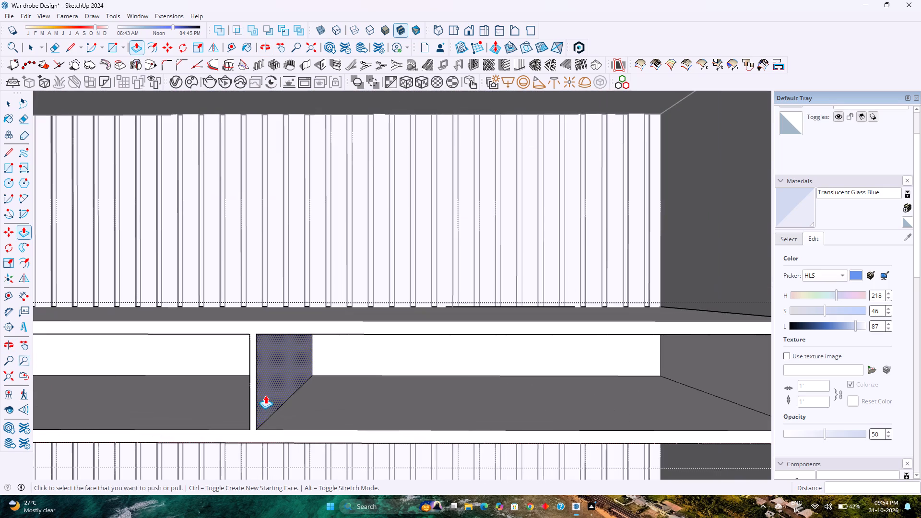
click(265, 395)
text(0.25)
key(BackSpace)
key(BackSpace)
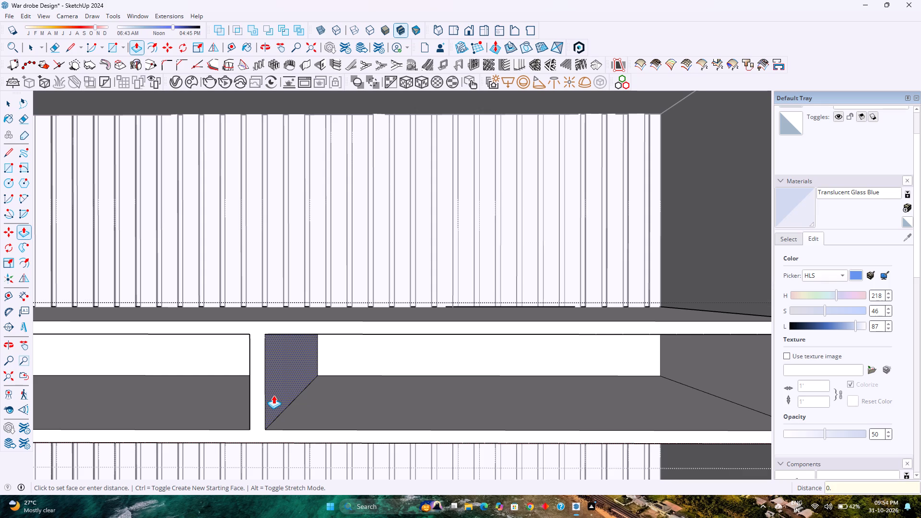
key(1)
key(Return)
scroll(244, 407, up, 4)
middle_drag(243, 406, 282, 406)
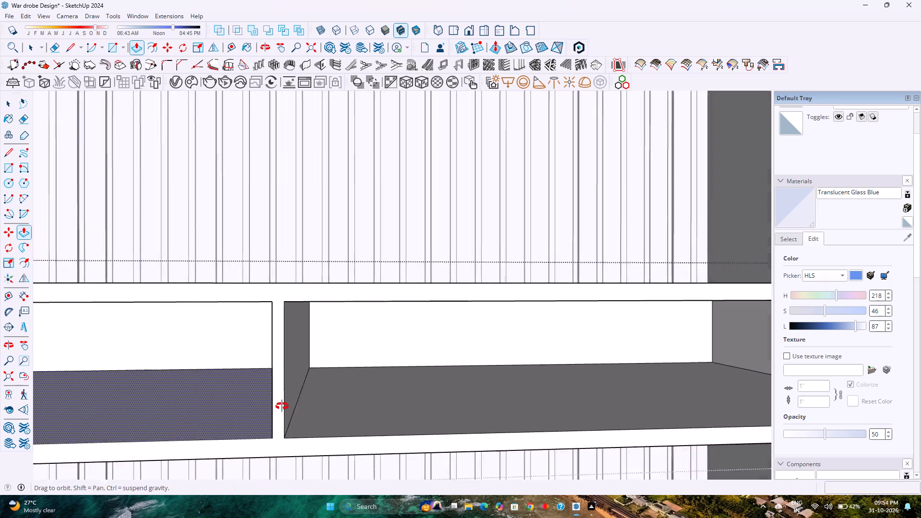
middle_drag(282, 406, 320, 407)
double_click(298, 379)
scroll(298, 379, down, 8)
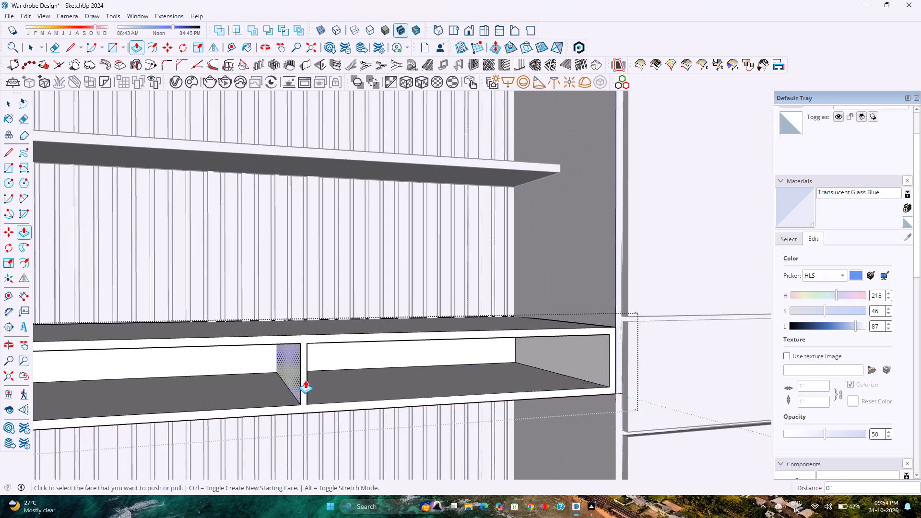
middle_drag(322, 382, 278, 389)
key(space)
Examine the hollowed drawer unit's proportions from several angles against the rest of the wardrobe.
scroll(278, 388, down, 8)
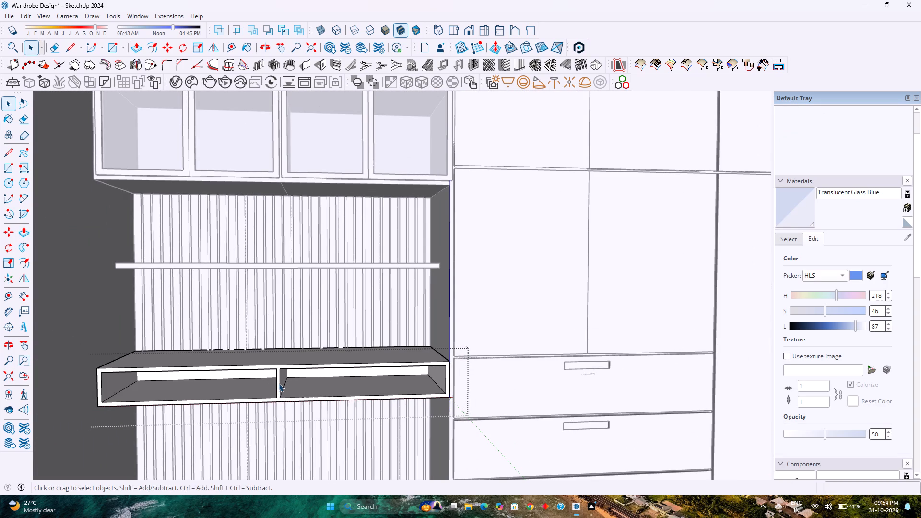
scroll(155, 226, down, 5)
middle_drag(242, 333, 240, 320)
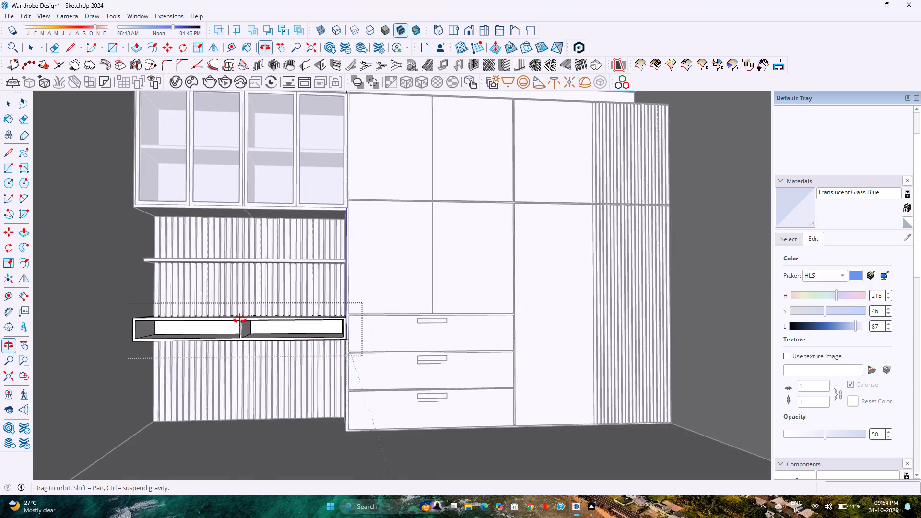
middle_drag(240, 320, 266, 317)
scroll(308, 339, up, 4)
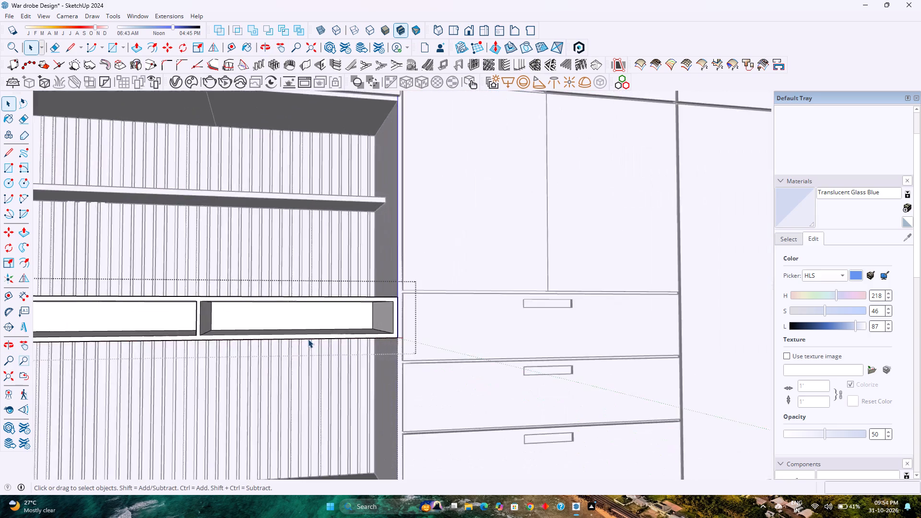
scroll(308, 339, up, 5)
middle_drag(310, 342, 317, 372)
scroll(316, 372, up, 1)
scroll(316, 361, down, 6)
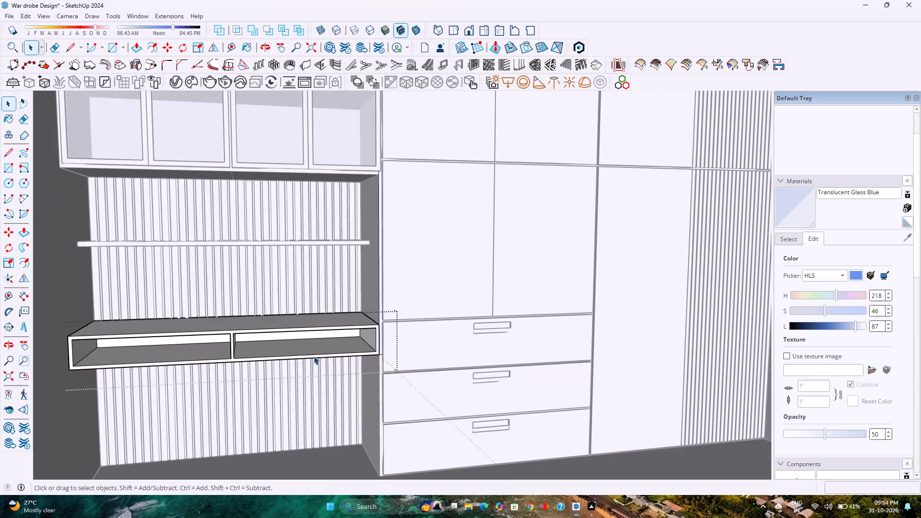
scroll(314, 356, down, 2)
scroll(268, 312, down, 3)
middle_drag(268, 312, 237, 308)
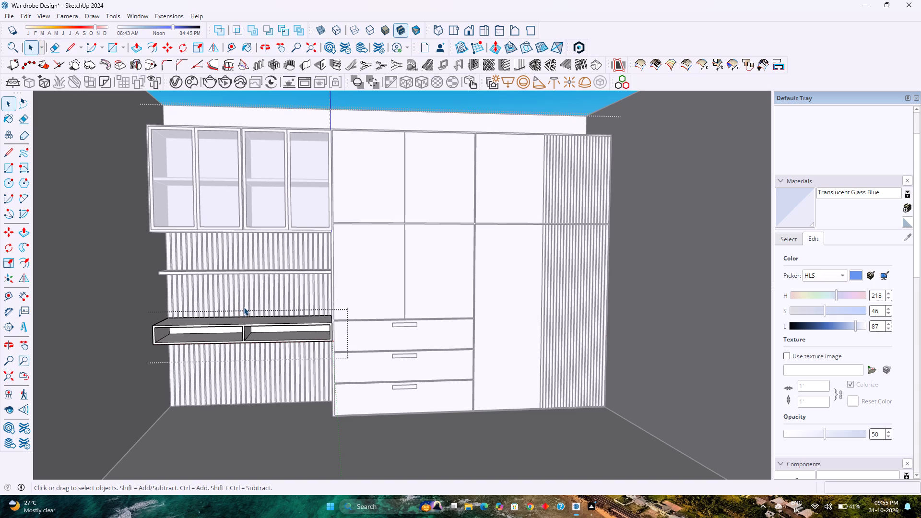
Push/Pull the drawer unit's underside 2" downward.
scroll(252, 330, up, 6)
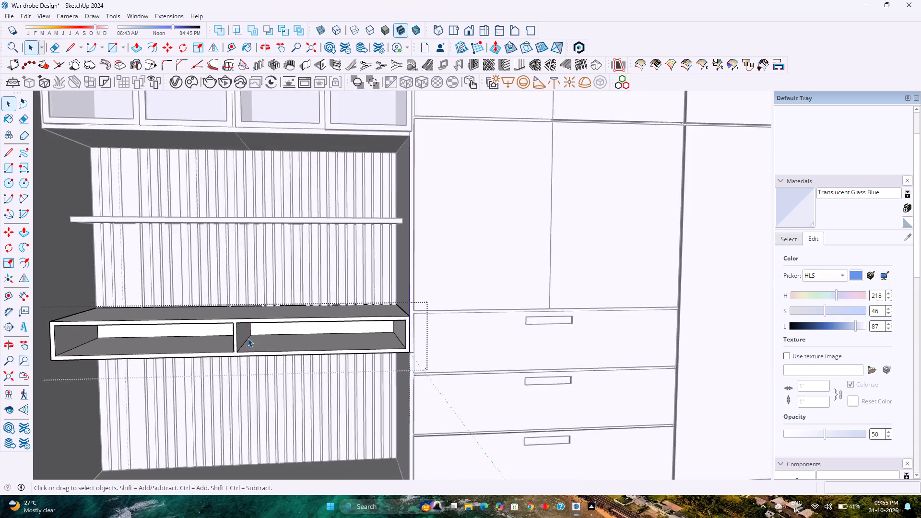
scroll(248, 338, up, 2)
middle_drag(248, 338, 262, 303)
middle_click(262, 303)
scroll(321, 361, up, 3)
middle_drag(321, 361, 367, 312)
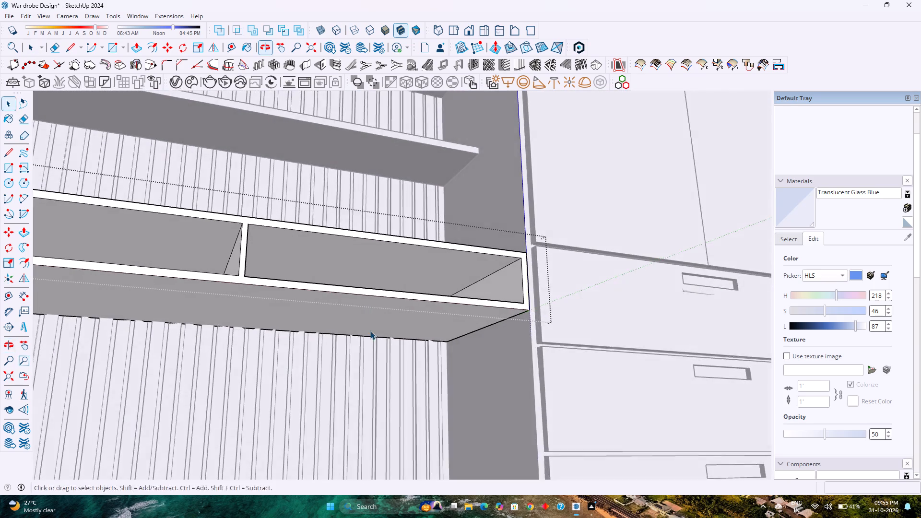
key(p)
click(386, 316)
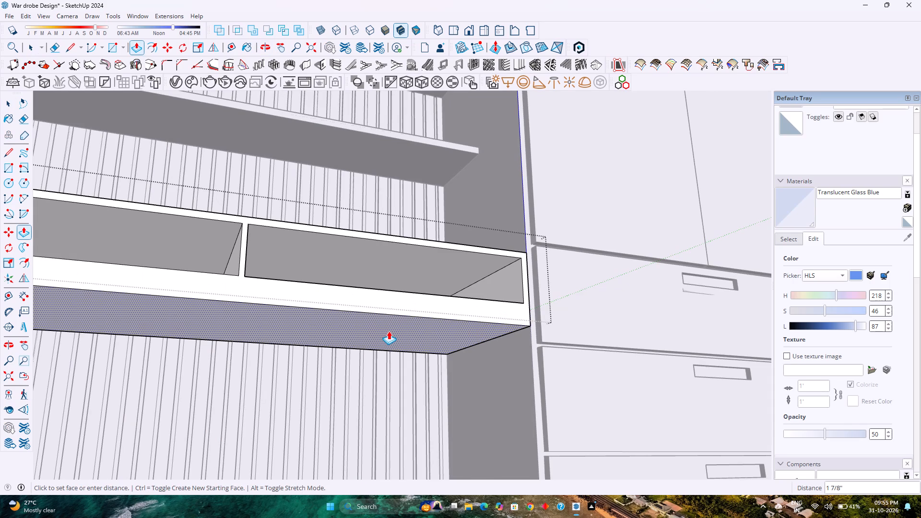
key(2)
key(Return)
Push/Pull the floors of both compartments 2" downward to match the lowered underside.
scroll(389, 330, up, 2)
middle_drag(389, 330, 401, 415)
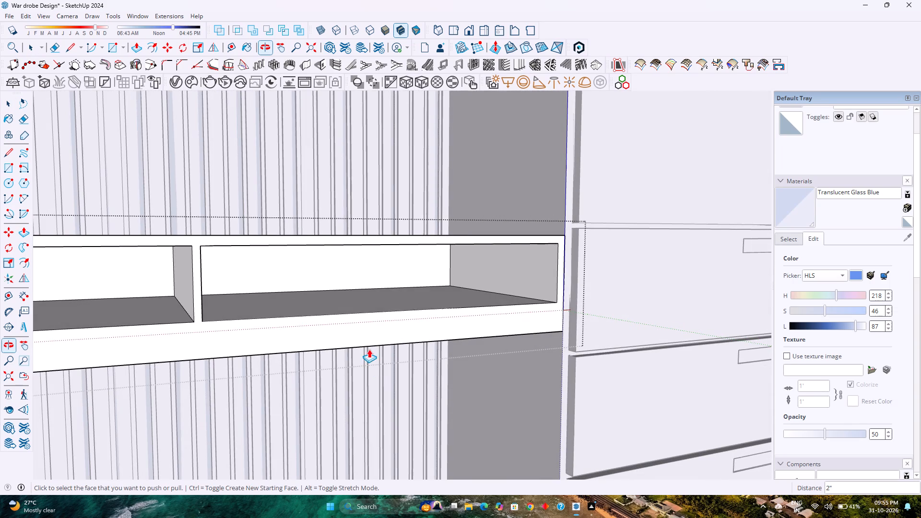
click(365, 304)
key(2)
key(Return)
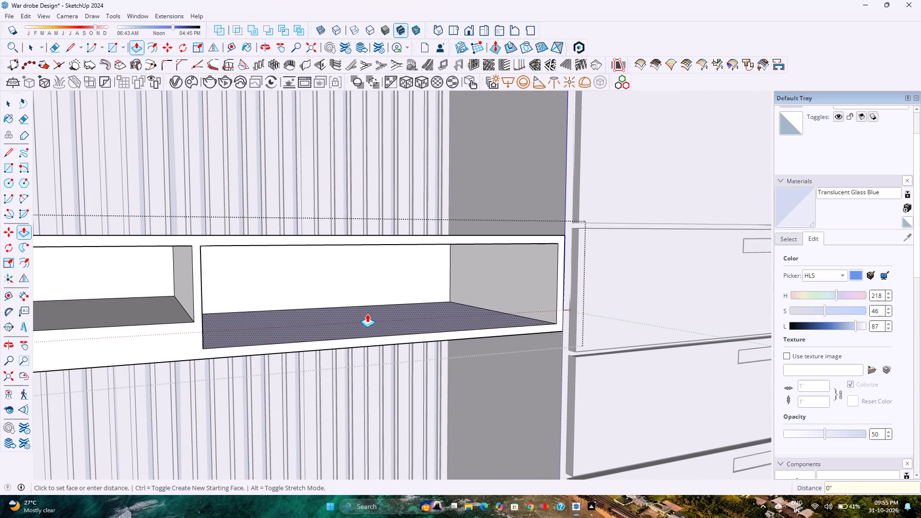
double_click(146, 320)
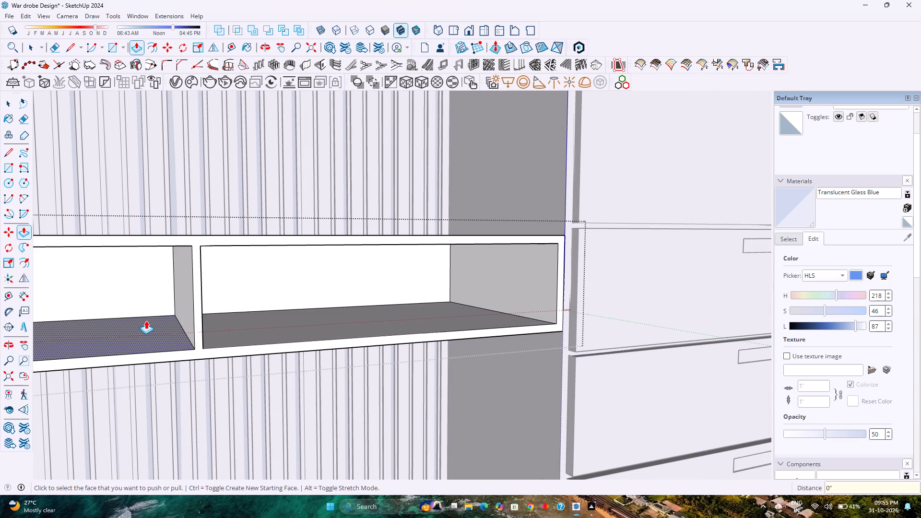
Draw a rectangle covering the compartment opening nearest the cabinet, make it a group, and open the group for editing.
key(space)
scroll(146, 320, down, 4)
middle_drag(190, 330, 116, 352)
scroll(120, 344, down, 3)
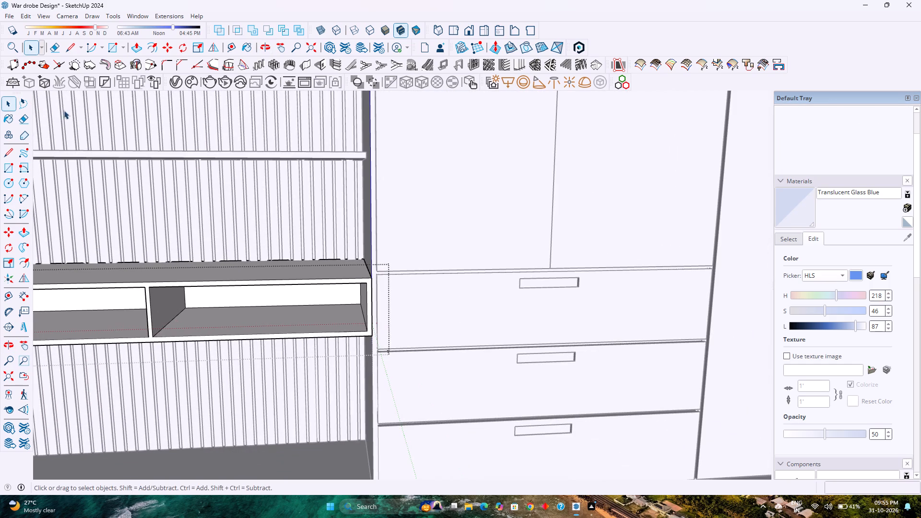
click(110, 49)
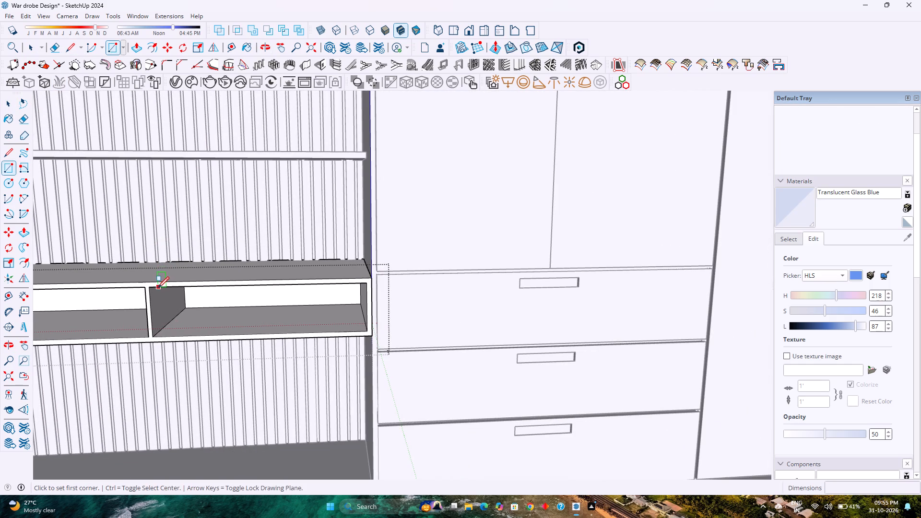
click(152, 288)
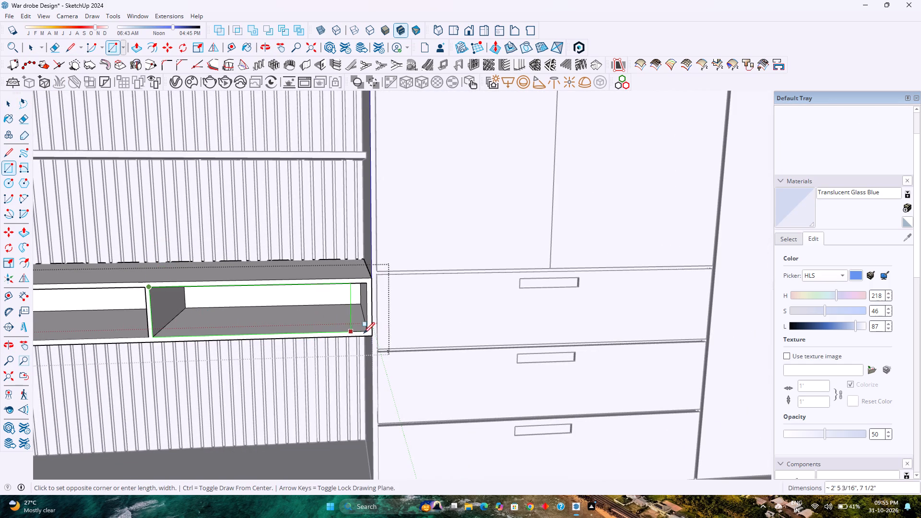
click(368, 333)
key(space)
double_click(324, 315)
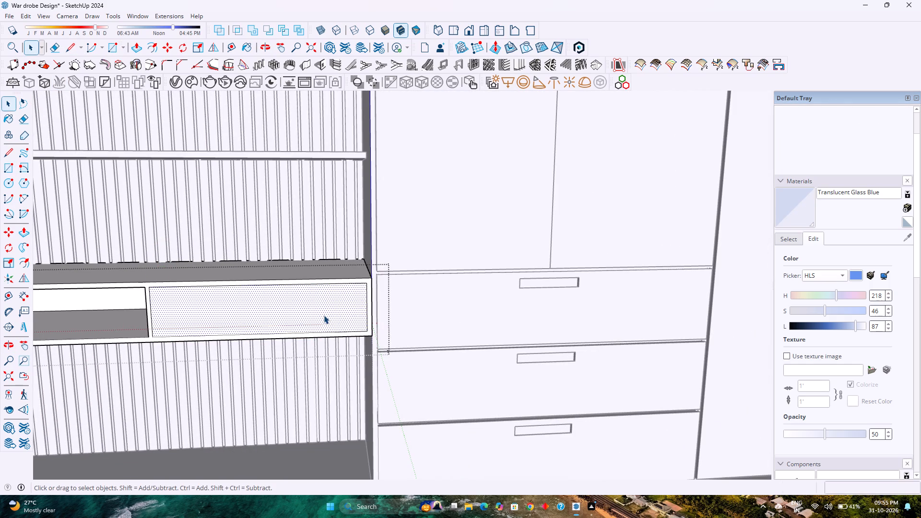
right_click(324, 315)
click(386, 135)
double_click(271, 312)
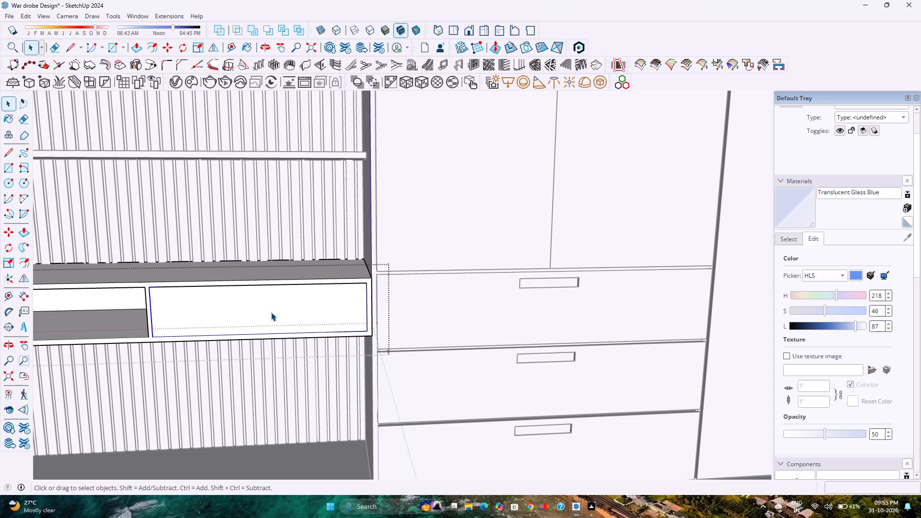
Convert the drawer front group over the compartment nearest the cabinet into a component with the definition name 4.
key(Escape)
click(271, 312)
right_click(271, 312)
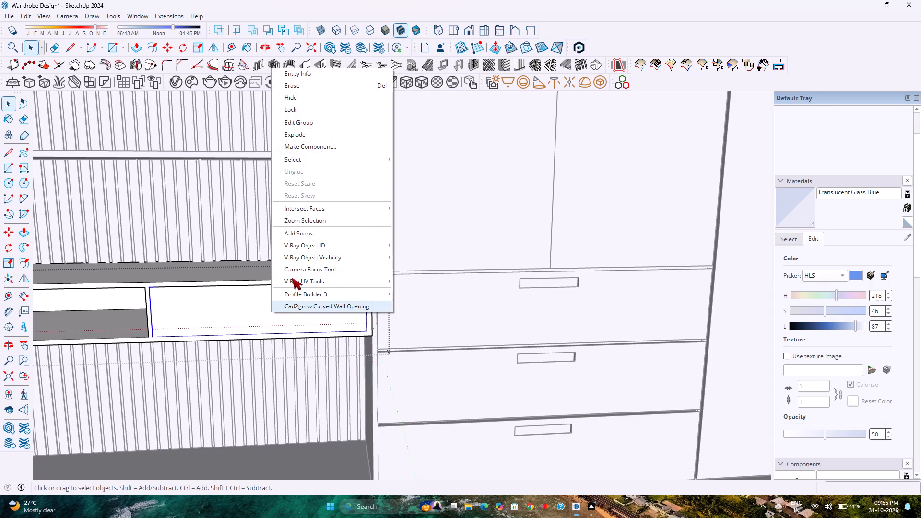
click(332, 147)
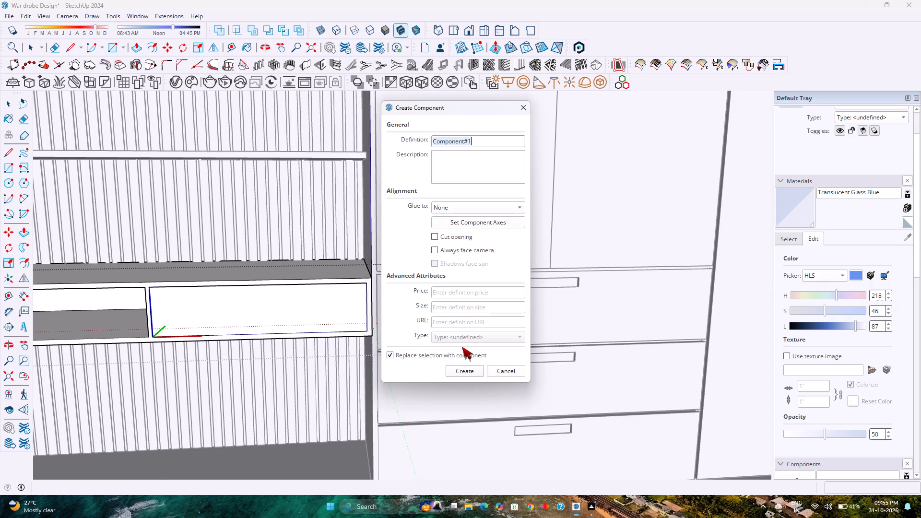
key(3)
key(Return)
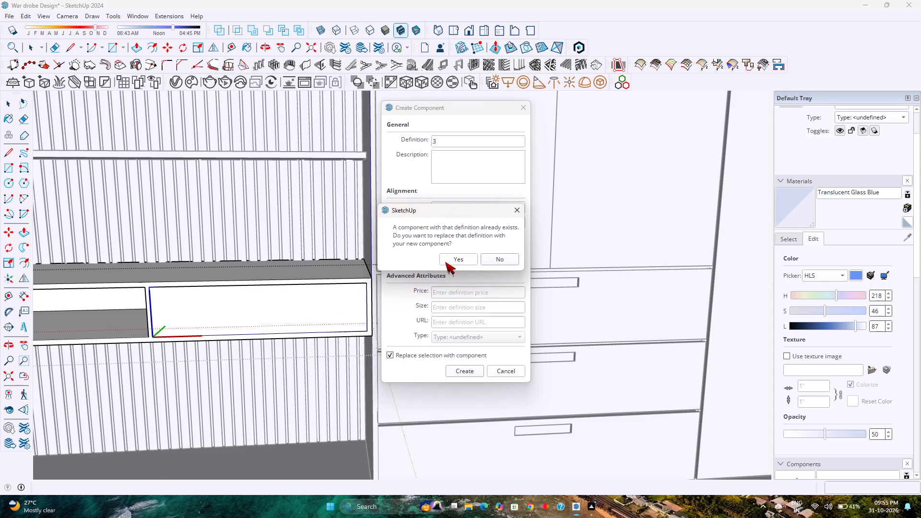
click(516, 210)
click(483, 154)
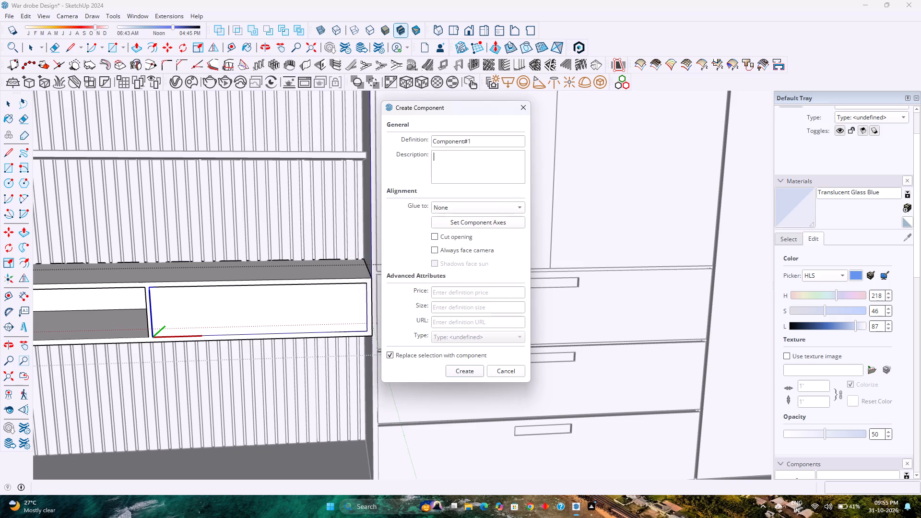
triple_click(484, 141)
key(4)
key(Return)
Copy the drawer front component about 2' 8 1/4" sideways to cover the other compartment opening.
key(m)
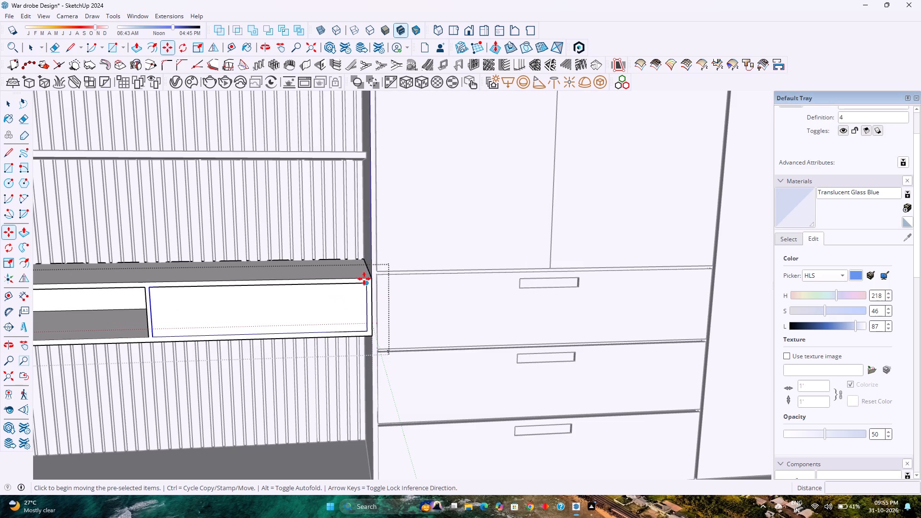
click(368, 283)
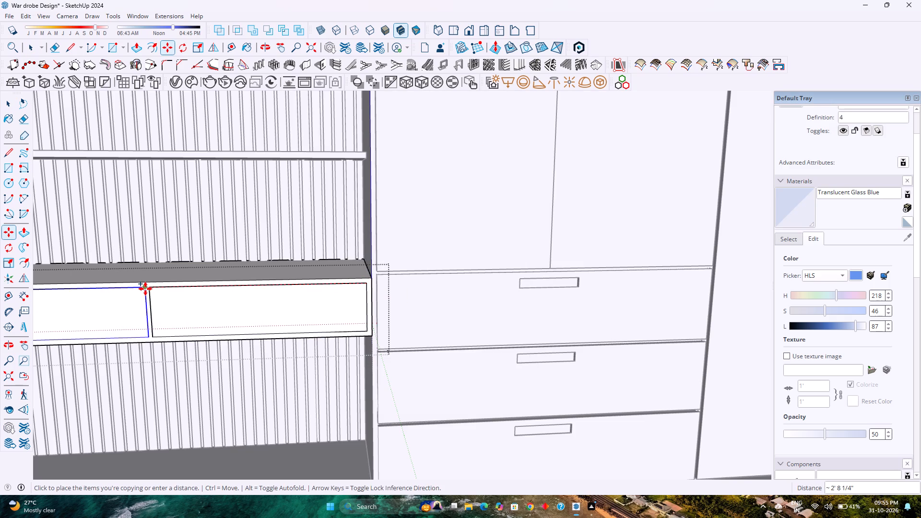
click(145, 289)
Open the copied drawer front for editing and Push/Pull its front face 0.75" outward.
scroll(147, 289, down, 4)
shift+middle_drag(148, 290, 274, 319)
key(space)
scroll(251, 341, up, 5)
double_click(251, 341)
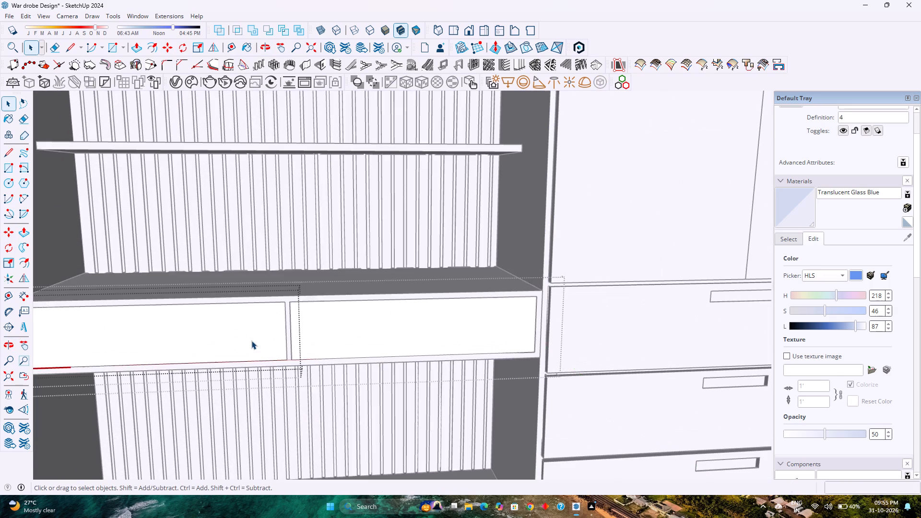
scroll(251, 341, up, 4)
key(p)
click(251, 341)
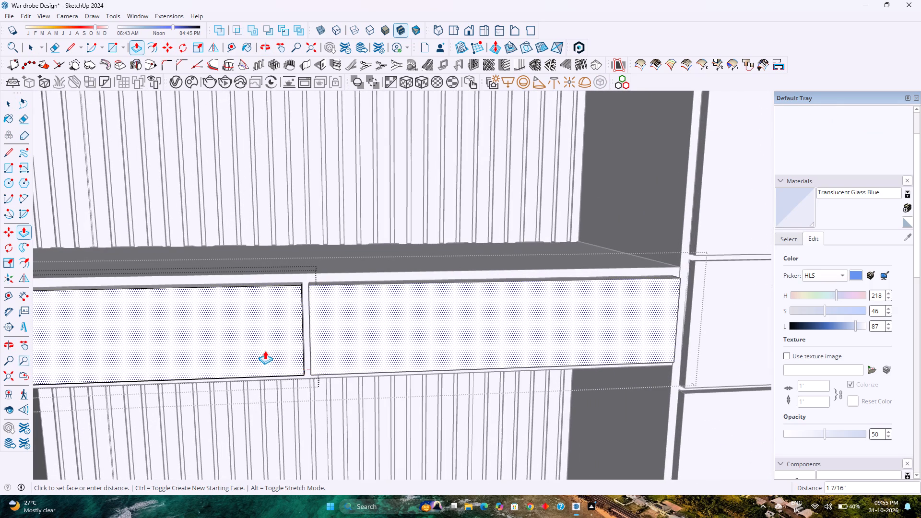
key(0)
key(period)
text(75)
key(Return)
Push/Pull the top edge face of the drawer front outward by 0.25" over the unit's frame.
scroll(265, 351, up, 3)
middle_drag(265, 351, 352, 406)
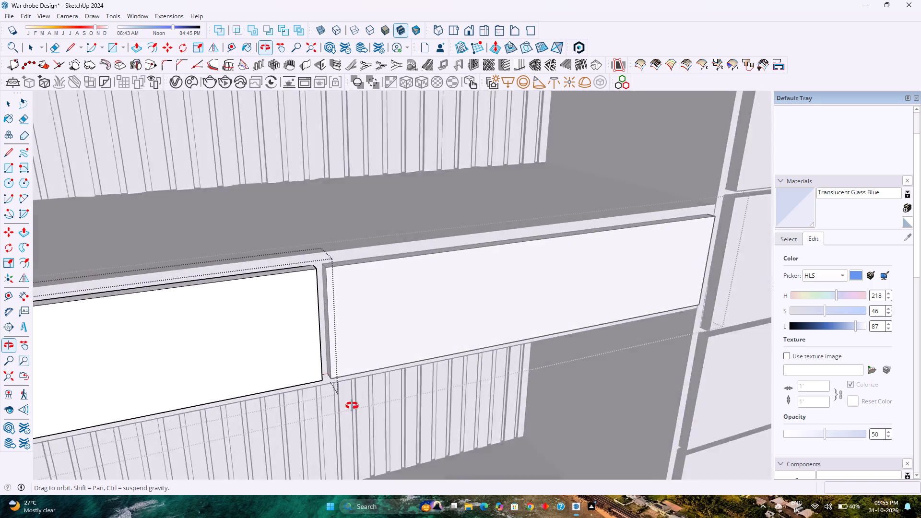
middle_drag(352, 406, 392, 421)
scroll(328, 283, up, 11)
middle_click(316, 283)
middle_click(316, 283)
middle_drag(316, 284, 191, 336)
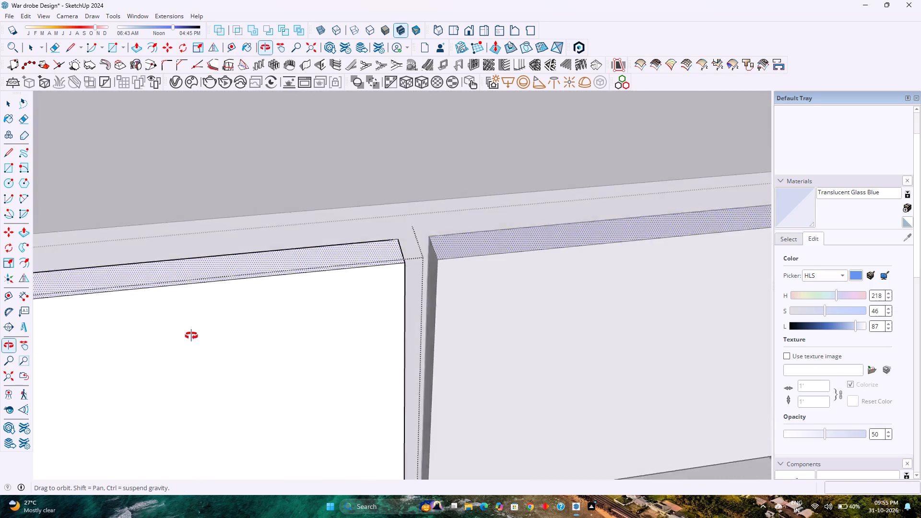
middle_drag(191, 336, 186, 336)
middle_click(186, 336)
scroll(372, 330, up, 3)
click(339, 228)
key(0)
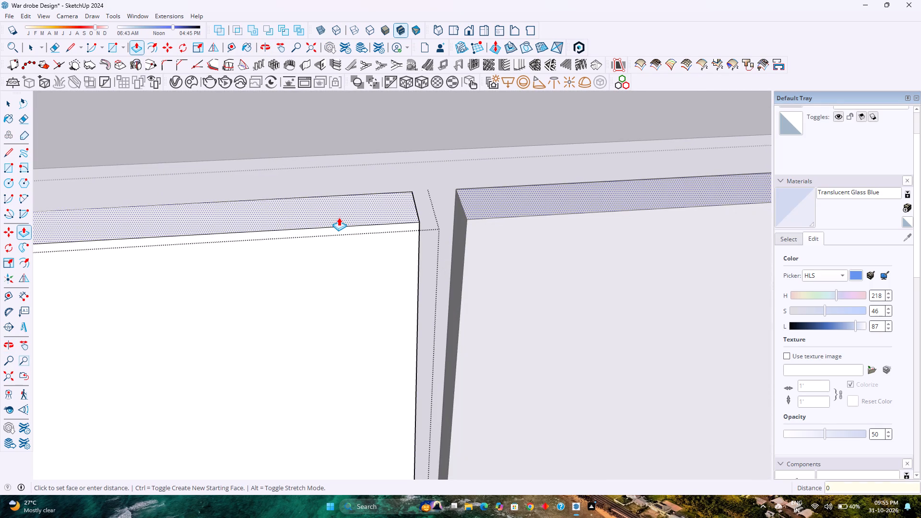
key(period)
text(25)
key(Return)
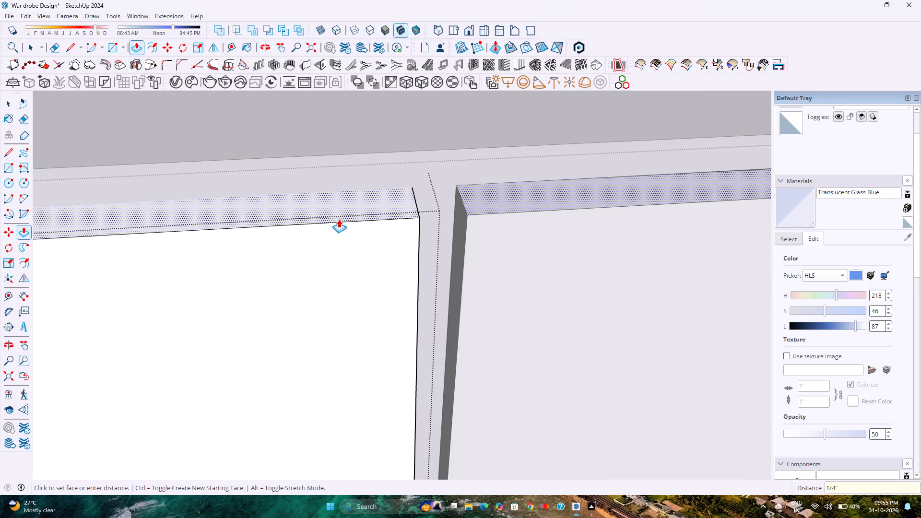
Push/Pull the drawer front's end face beside the central divider outward by the same 0.25".
middle_drag(393, 242, 238, 275)
double_click(442, 272)
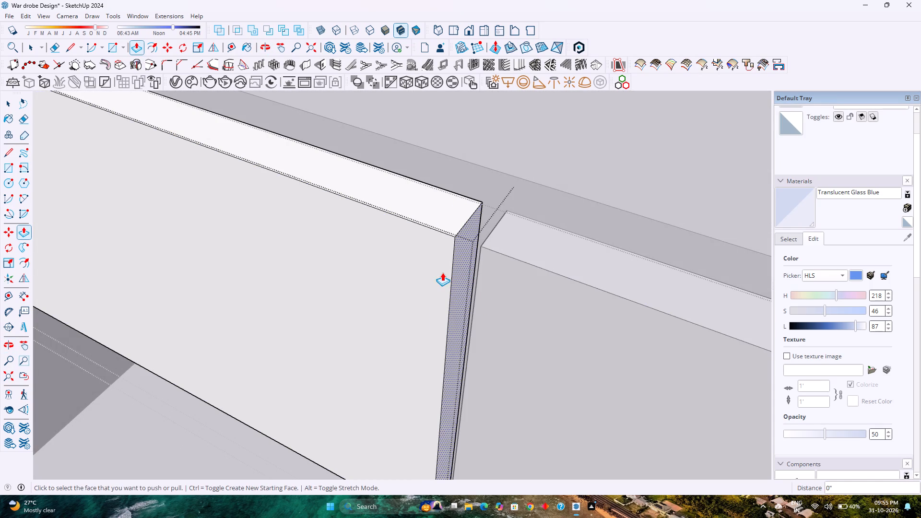
Push/Pull the drawer front's opposite end face, beside the room wall, outward by the same 0.25".
scroll(413, 287, down, 8)
shift+middle_drag(347, 321, 556, 344)
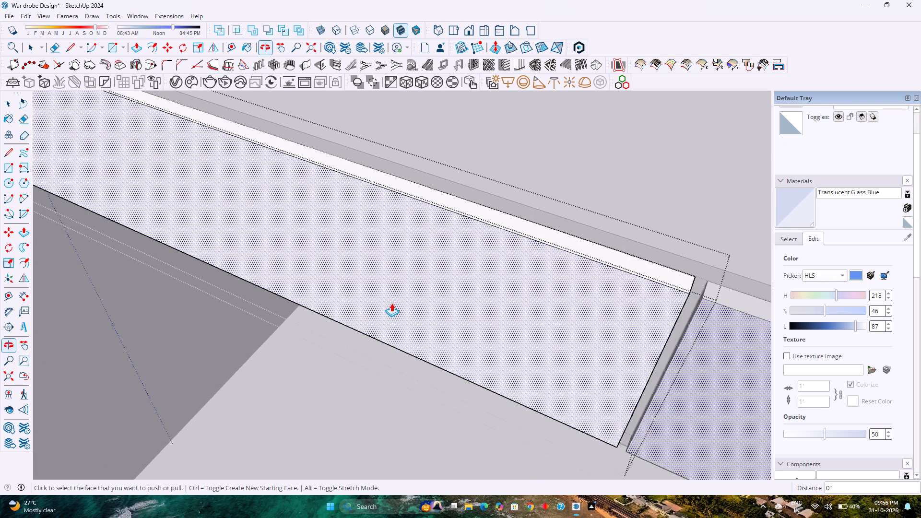
scroll(391, 303, down, 3)
shift+middle_drag(366, 300, 518, 380)
scroll(153, 214, up, 12)
middle_drag(183, 167, 378, 220)
scroll(155, 365, up, 7)
middle_drag(166, 346, 238, 284)
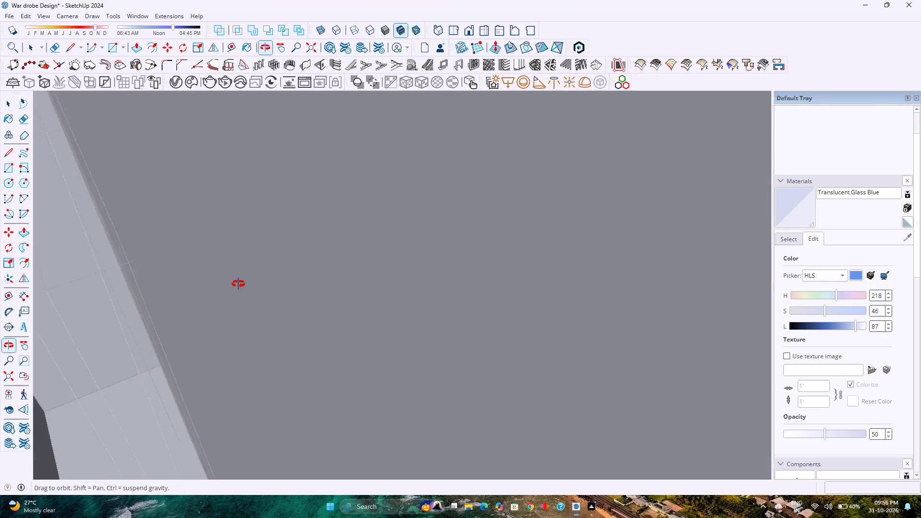
middle_drag(238, 284, 217, 296)
scroll(194, 300, up, 11)
middle_click(177, 309)
middle_click(177, 309)
middle_click(177, 309)
middle_click(177, 309)
middle_drag(177, 309, 186, 306)
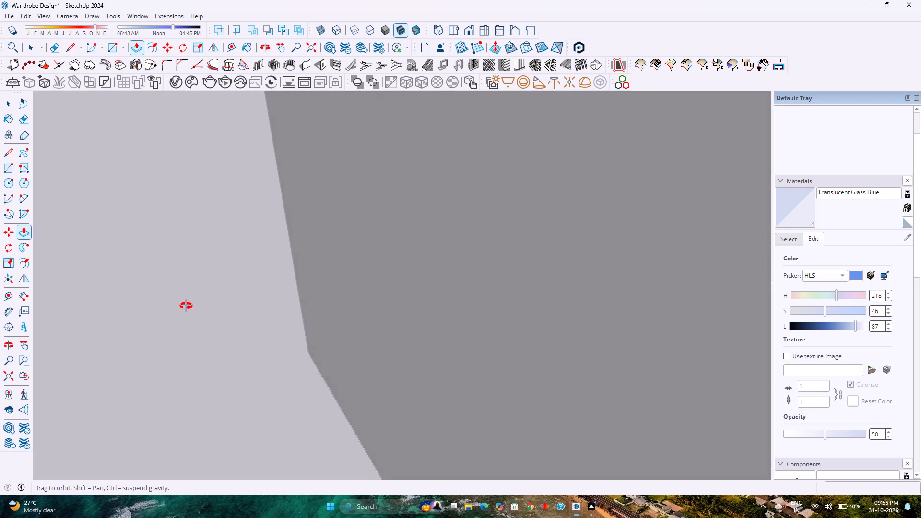
middle_drag(186, 306, 94, 347)
scroll(420, 325, down, 3)
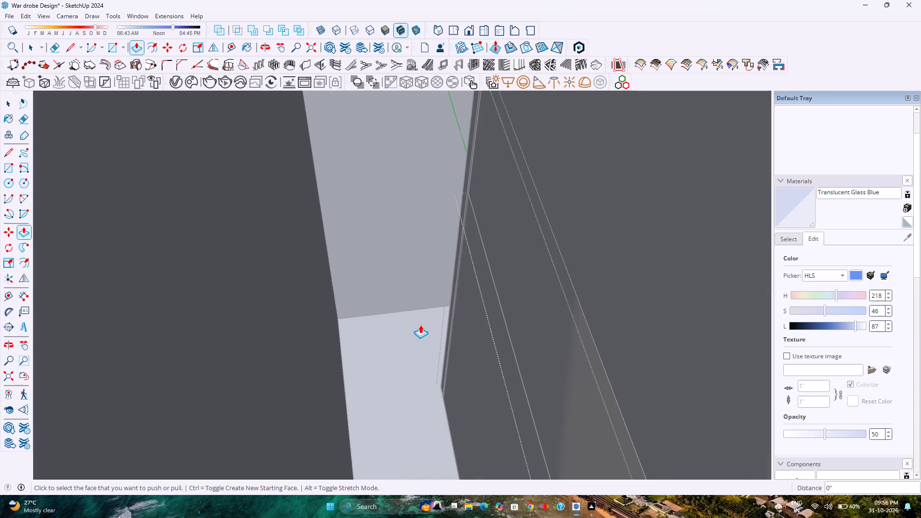
scroll(483, 302, down, 4)
click(6, 379)
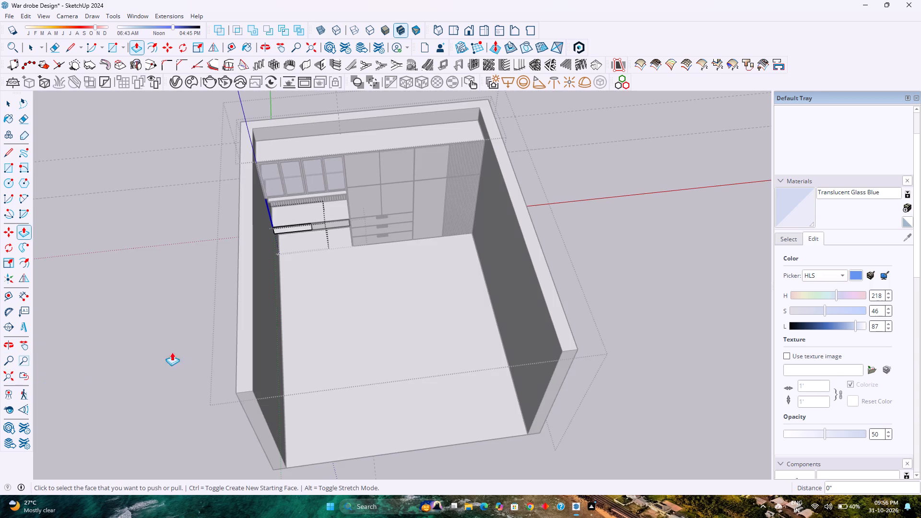
scroll(264, 198, up, 4)
scroll(270, 209, up, 17)
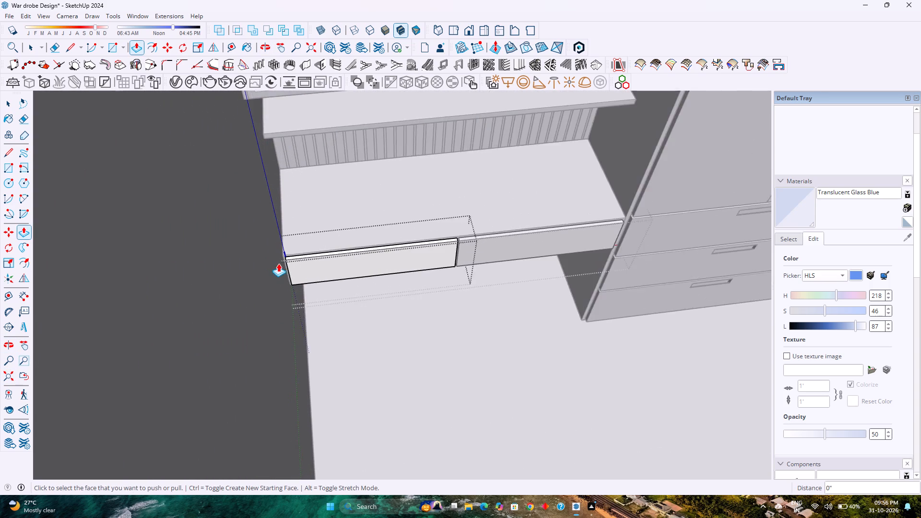
scroll(278, 263, up, 20)
scroll(278, 263, up, 9)
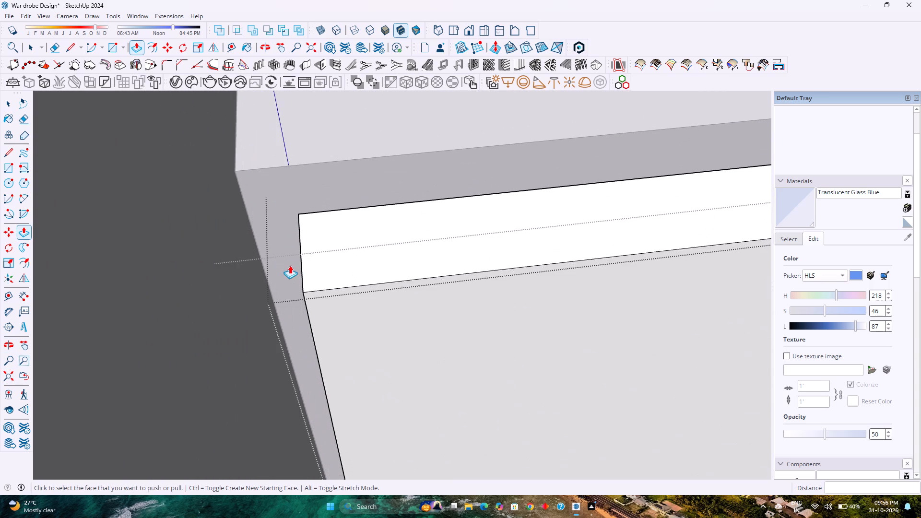
scroll(290, 265, up, 7)
middle_drag(289, 269, 337, 264)
double_click(345, 270)
Push/Pull the bottom edge face of the drawer front outward by the same 0.25".
scroll(345, 270, down, 11)
click(8, 376)
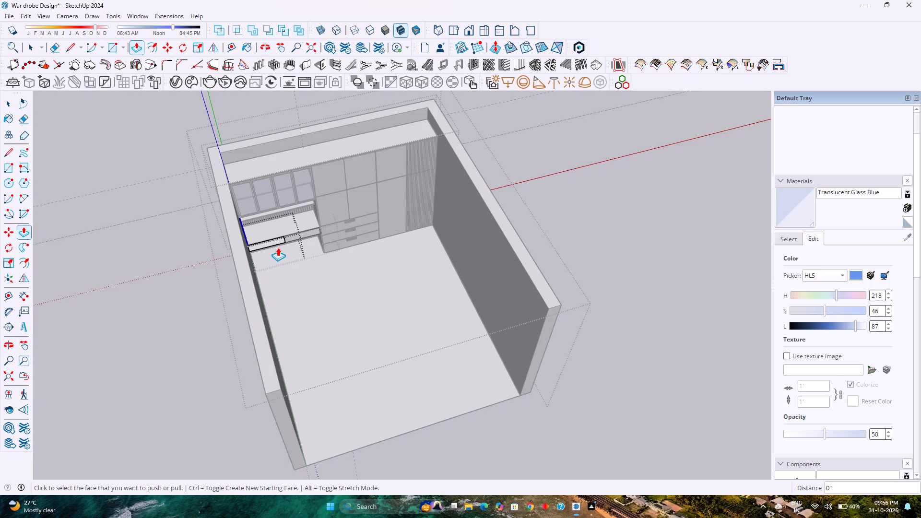
scroll(278, 247, up, 20)
scroll(278, 247, up, 1)
scroll(284, 210, up, 3)
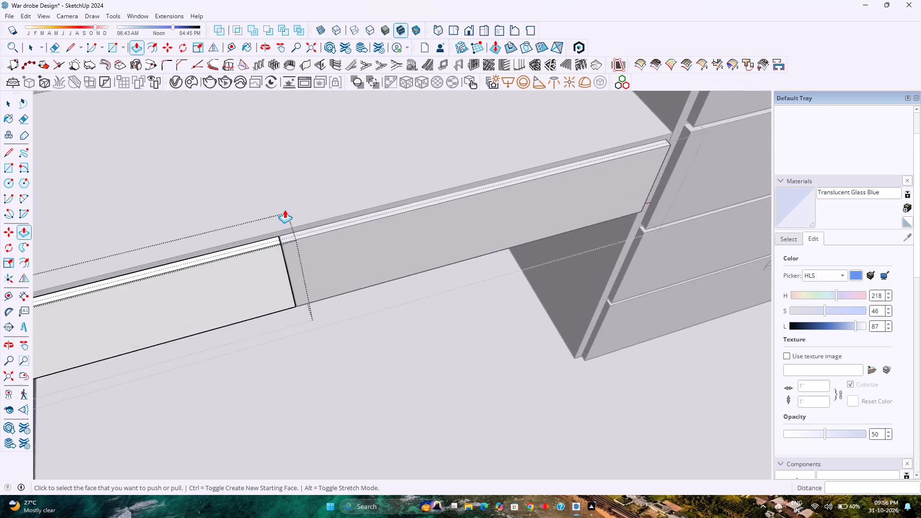
scroll(284, 210, up, 13)
middle_drag(261, 321, 240, 244)
scroll(247, 230, down, 6)
middle_drag(274, 329, 294, 200)
middle_drag(210, 335, 370, 237)
scroll(186, 341, up, 8)
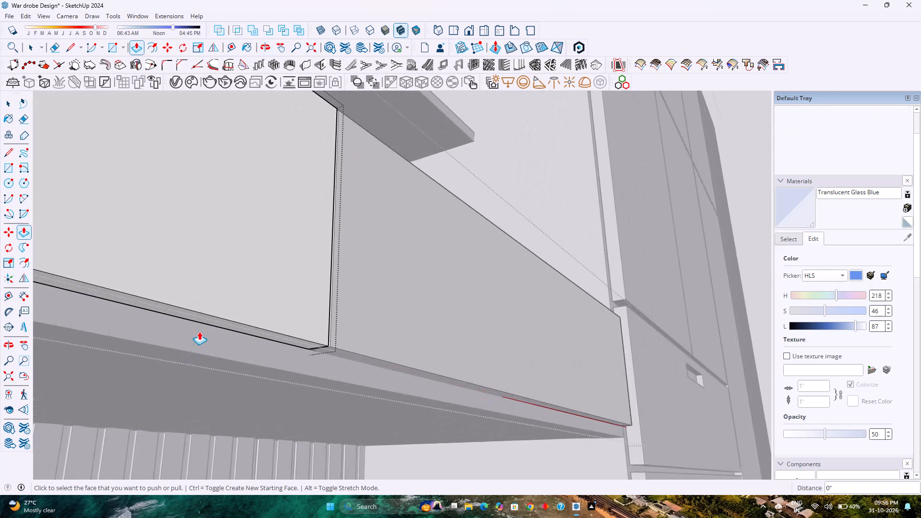
double_click(207, 321)
Examine how both extended drawer fronts sit on the drawer unit from several angles.
scroll(207, 321, down, 3)
middle_drag(207, 321, 91, 436)
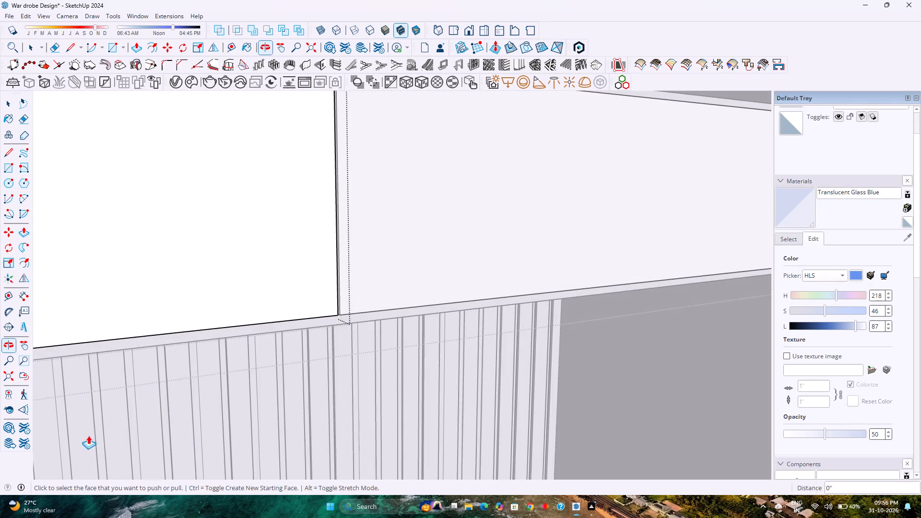
key(space)
scroll(162, 339, down, 8)
shift+middle_drag(163, 342, 282, 331)
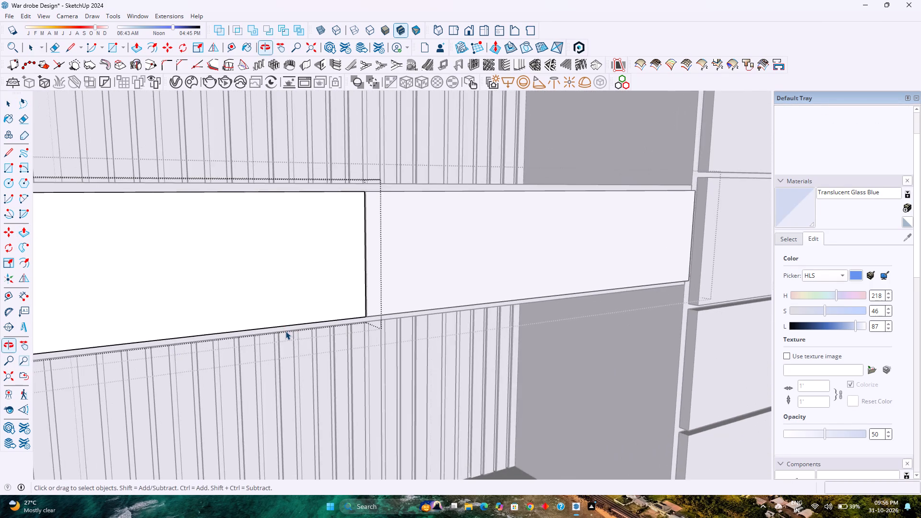
scroll(285, 330, down, 3)
middle_drag(285, 330, 183, 414)
scroll(182, 391, down, 4)
shift+middle_drag(193, 374, 323, 368)
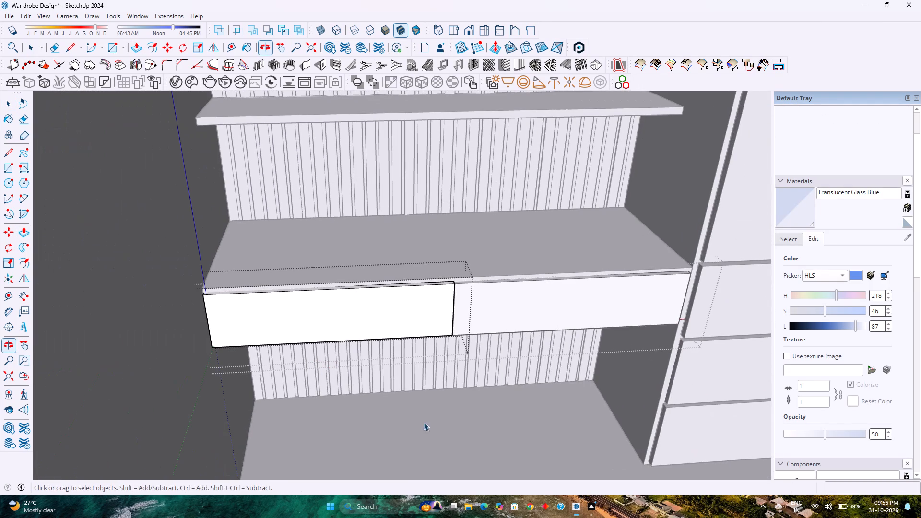
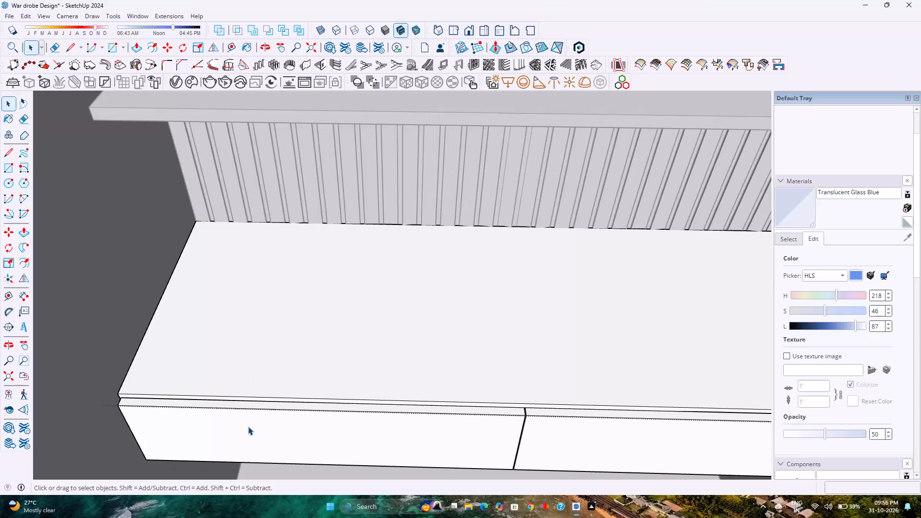
Open the drawer front for editing and place a guide 1" in from its outer end edge on the top face.
scroll(248, 426, down, 3)
shift+middle_click(248, 426)
shift+middle_drag(248, 426, 233, 382)
double_click(350, 312)
scroll(319, 262, up, 12)
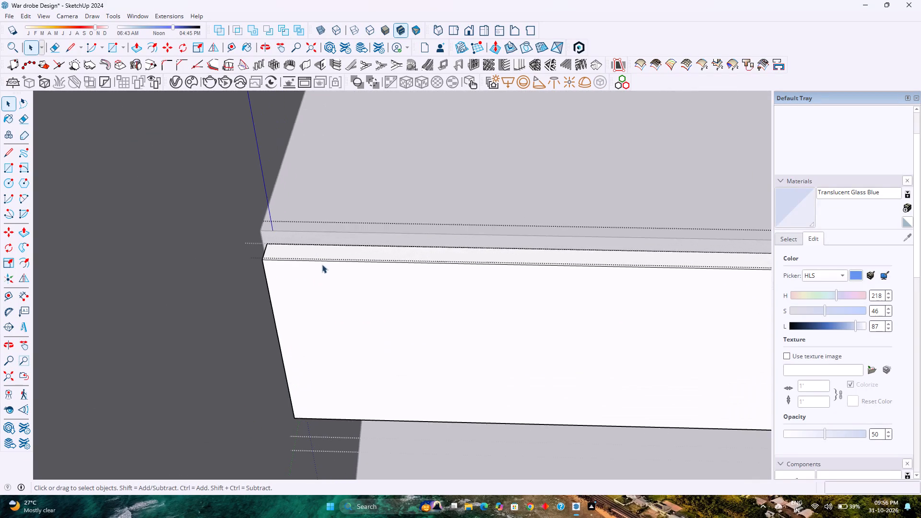
scroll(322, 264, up, 1)
middle_drag(322, 264, 329, 294)
click(232, 52)
scroll(248, 236, up, 2)
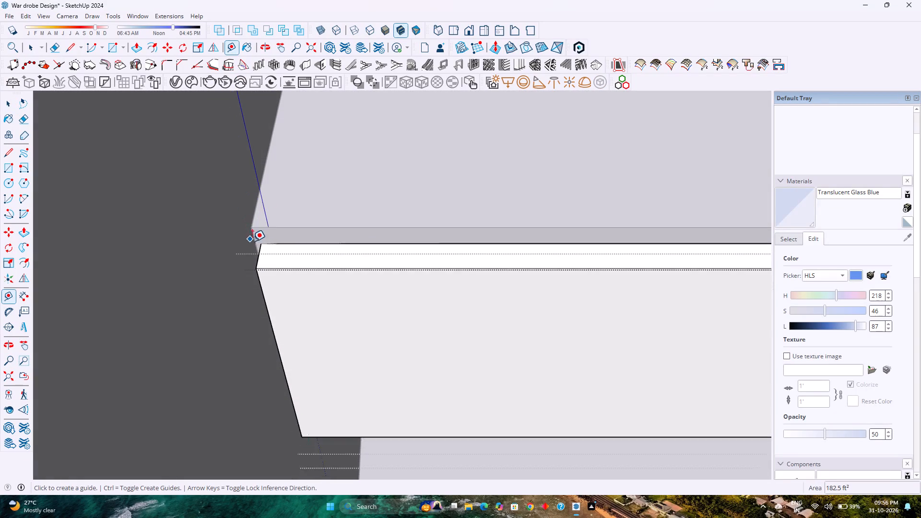
scroll(252, 241, up, 3)
click(261, 265)
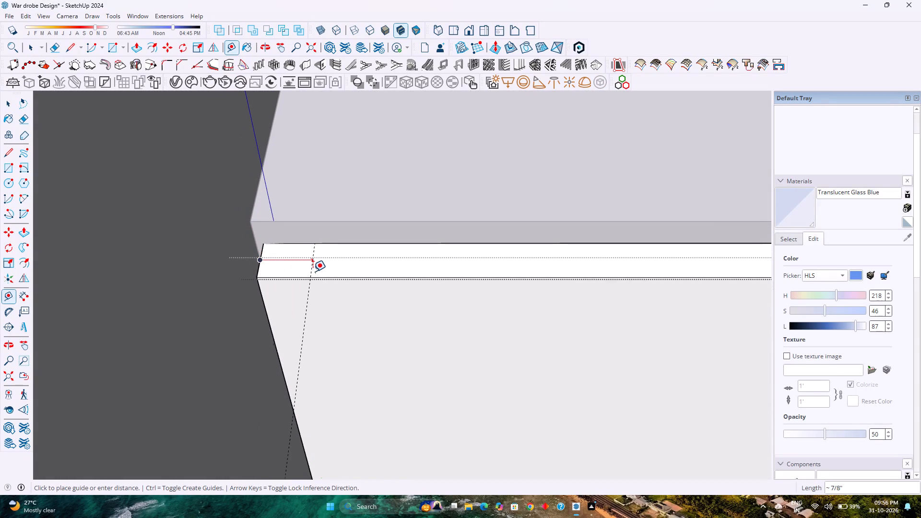
key(1)
key(Return)
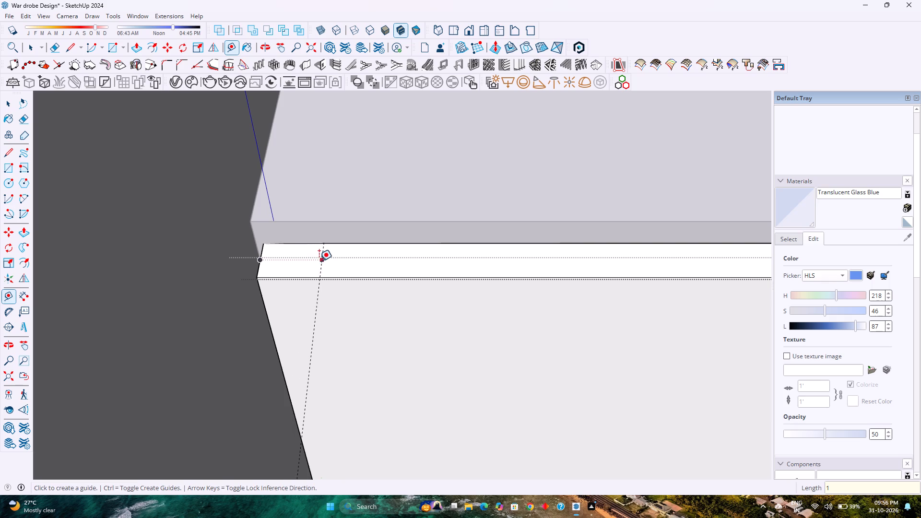
Place guides 1/4" in from the top face's front edge and 1/4" further inward from the 1" end guide.
click(338, 280)
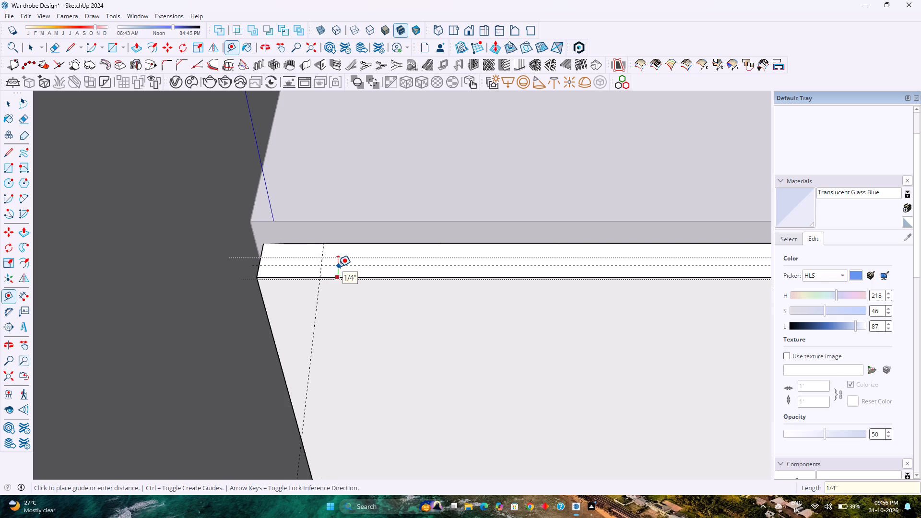
click(338, 267)
click(319, 274)
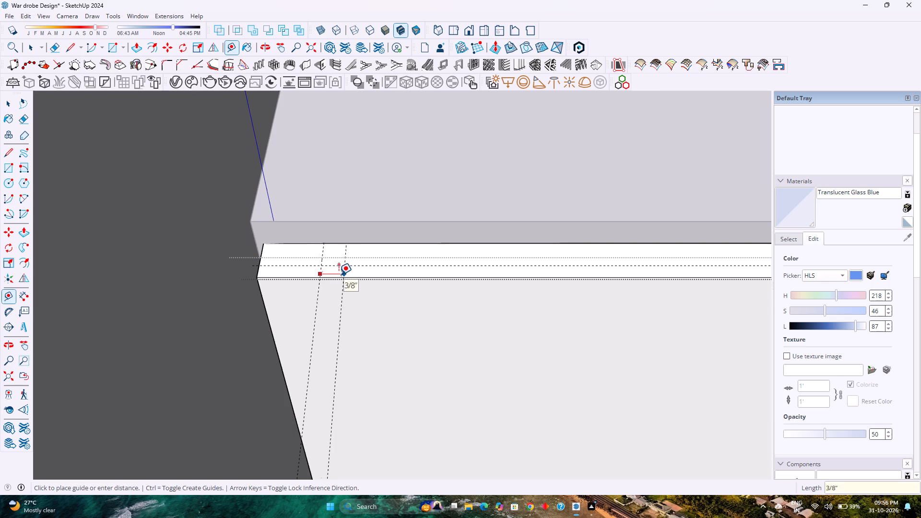
click(336, 275)
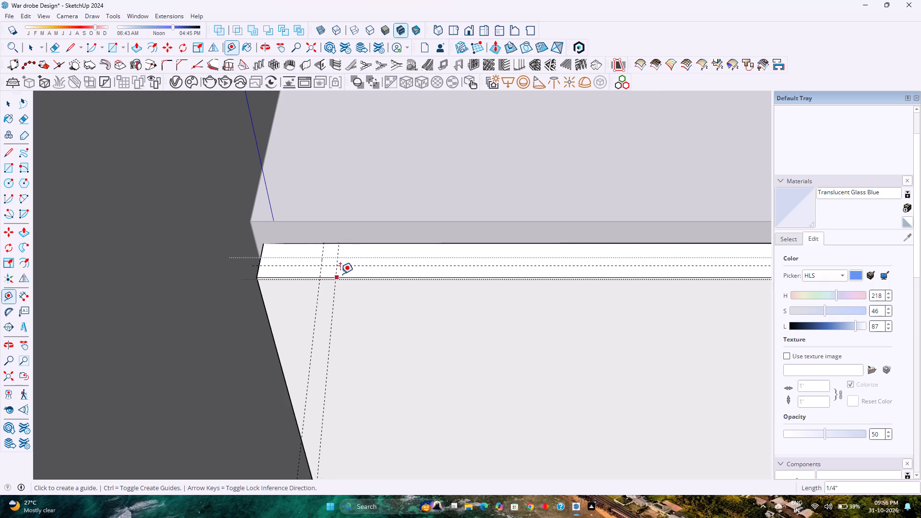
Place a guide 1" in from the drawer front's other end edge, beside the central gap between the two fronts.
scroll(341, 274, up, 5)
scroll(341, 274, down, 7)
shift+middle_drag(347, 270, 243, 285)
shift+middle_click(243, 285)
scroll(229, 282, down, 4)
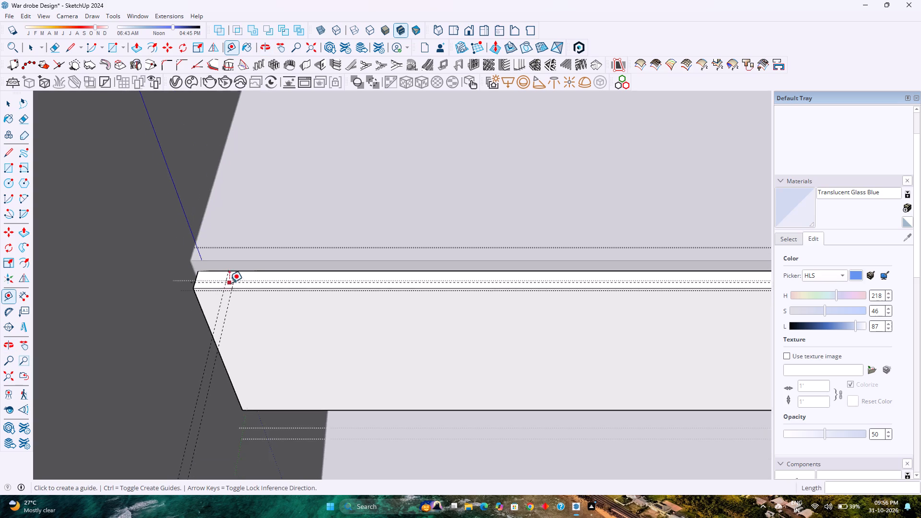
scroll(229, 283, down, 6)
shift+middle_drag(383, 292, 227, 295)
scroll(222, 291, down, 5)
scroll(572, 295, up, 18)
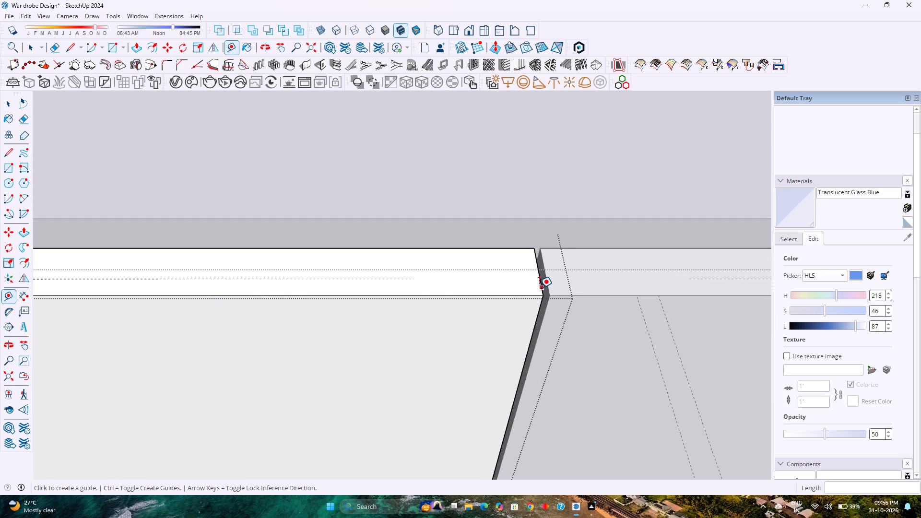
click(539, 288)
key(Right)
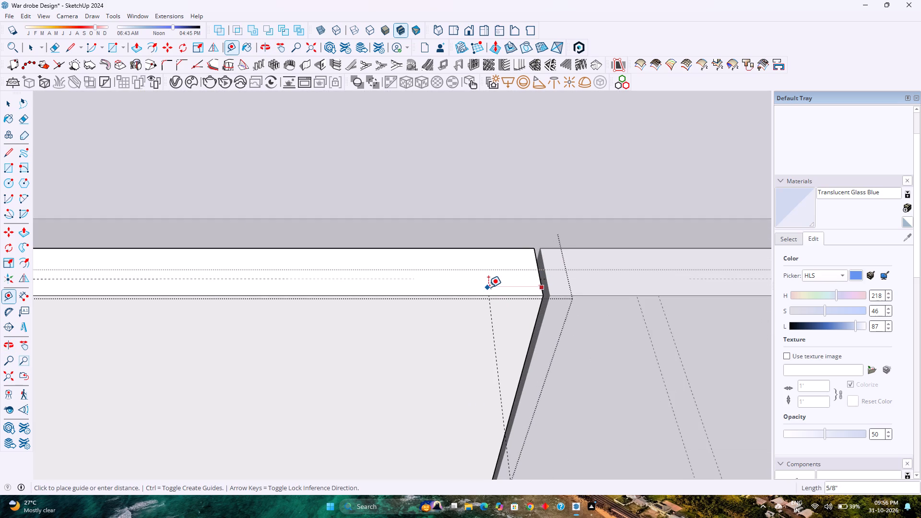
key(1)
key(Return)
Draw a 1/4" by 1/4" square between the guides at the outer end of the top face, against its front edge.
scroll(488, 287, down, 9)
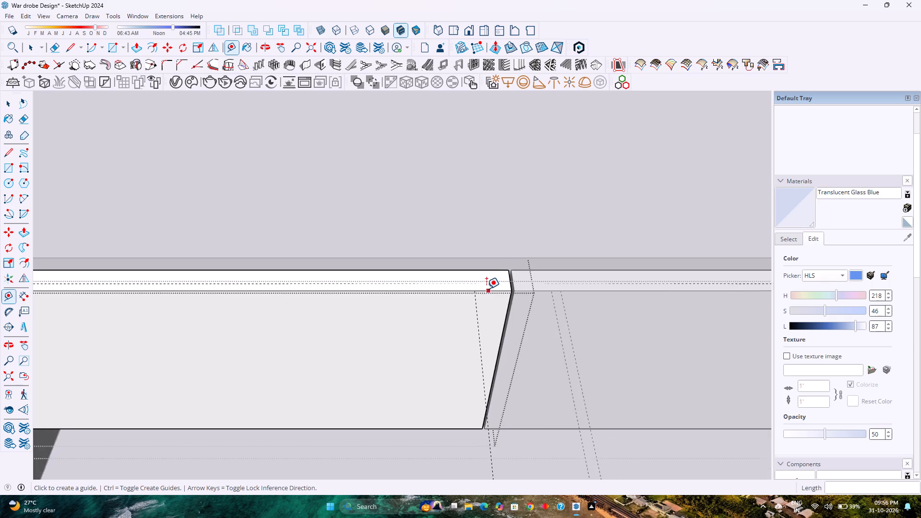
scroll(486, 289, down, 10)
middle_drag(472, 290, 477, 326)
scroll(458, 294, down, 3)
shift+middle_drag(319, 295, 343, 300)
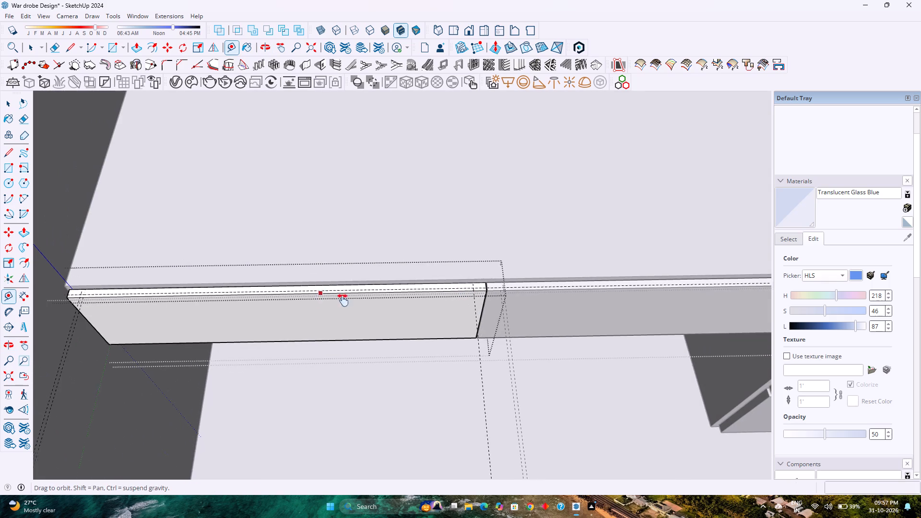
shift+middle_drag(343, 300, 571, 309)
key(r)
scroll(338, 313, up, 3)
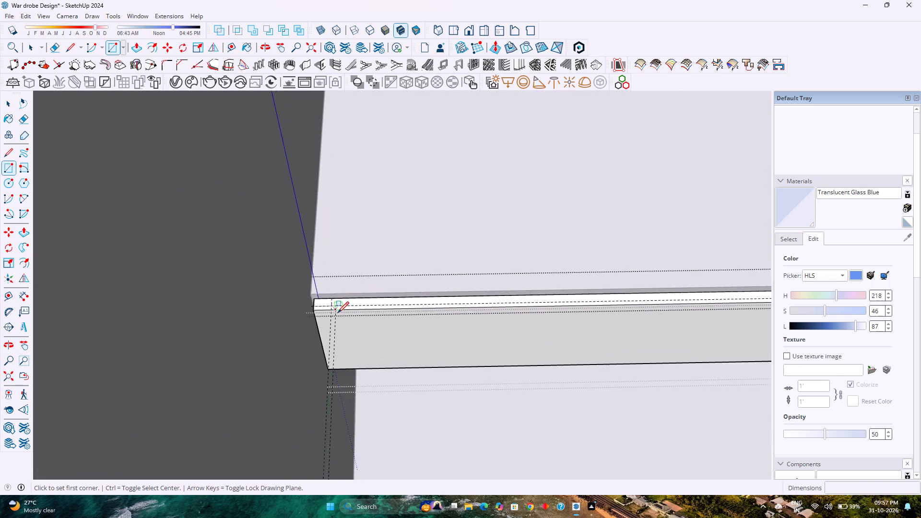
scroll(338, 313, up, 20)
scroll(338, 313, up, 1)
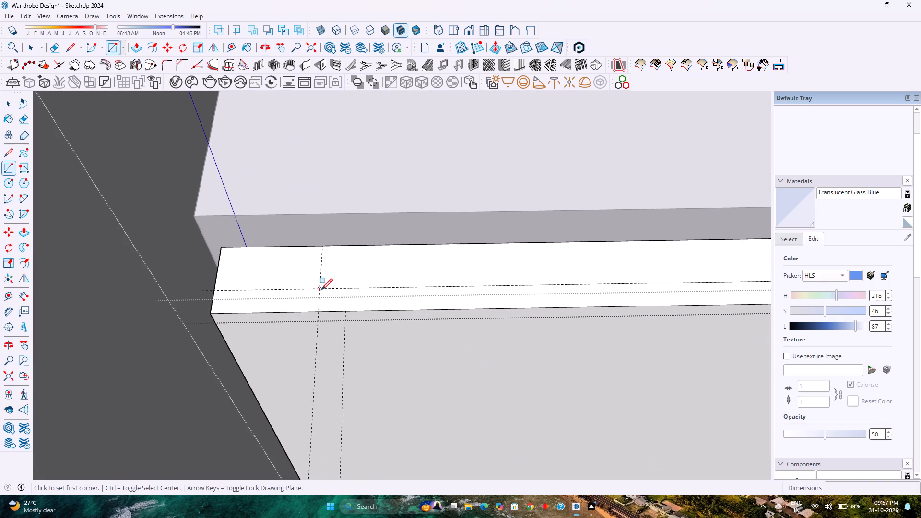
click(321, 290)
click(346, 312)
Copy the square along the front edge to the 1" guide at the end beside the central gap.
key(space)
double_click(336, 298)
key(m)
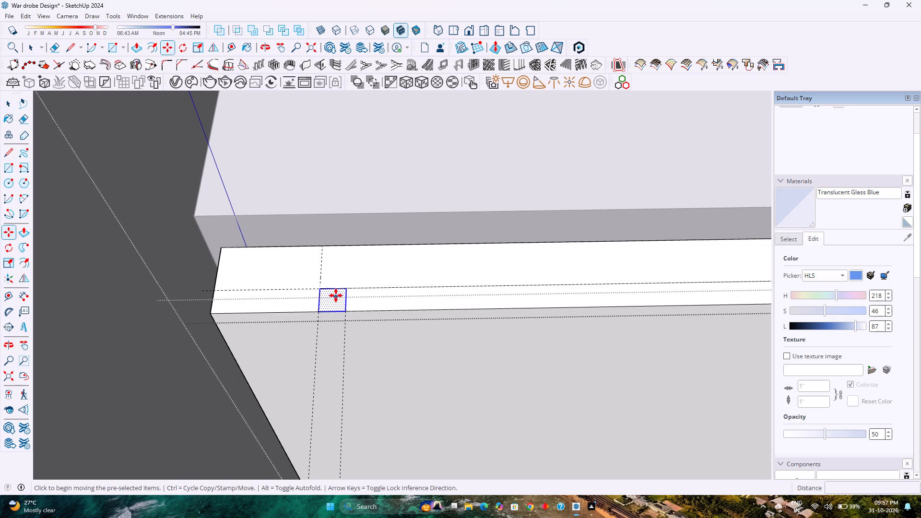
click(346, 290)
scroll(410, 285, down, 7)
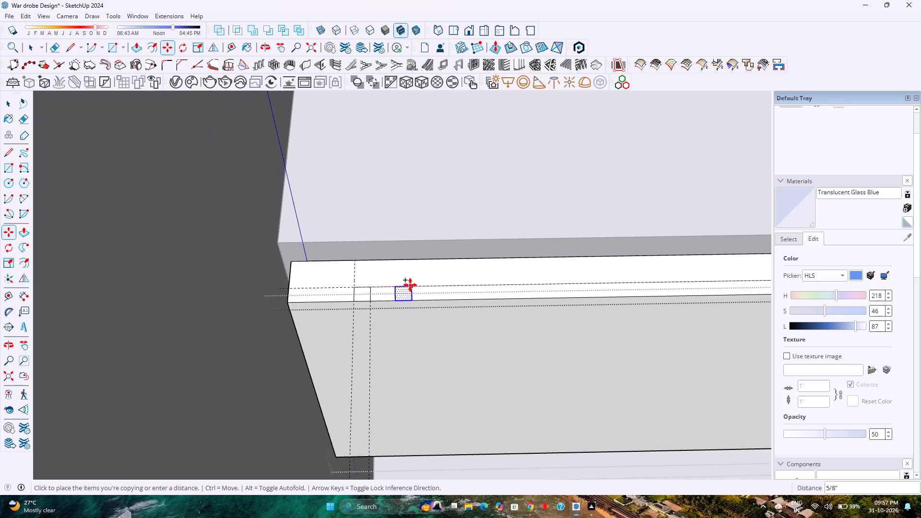
scroll(410, 285, down, 3)
shift+middle_drag(412, 285, 233, 320)
scroll(233, 320, down, 16)
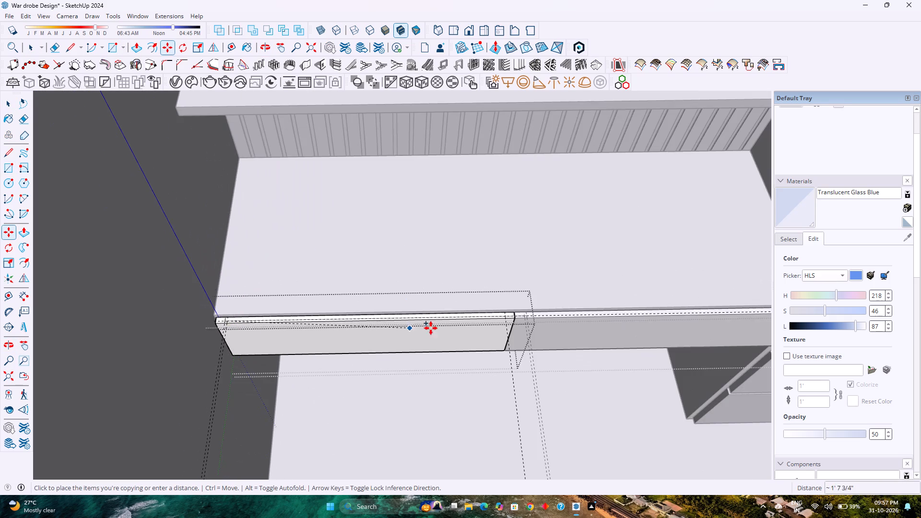
scroll(493, 322, up, 19)
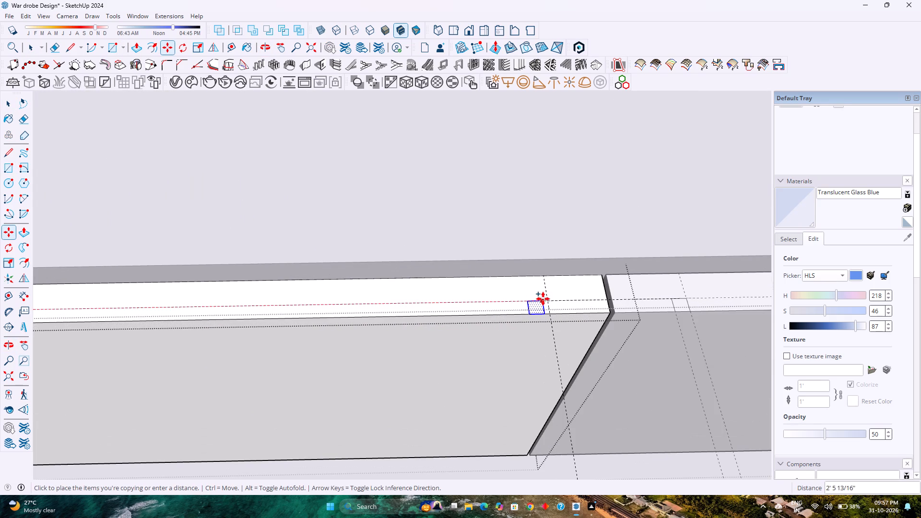
click(547, 299)
scroll(536, 300, down, 4)
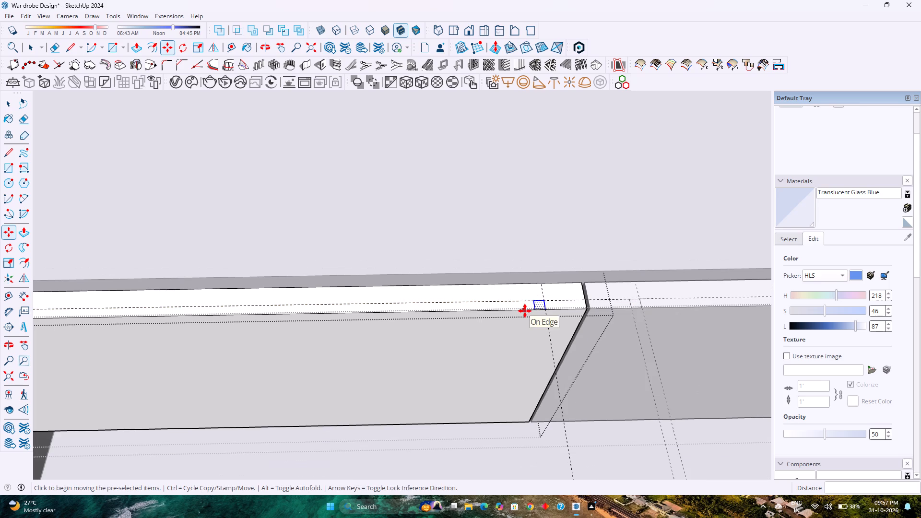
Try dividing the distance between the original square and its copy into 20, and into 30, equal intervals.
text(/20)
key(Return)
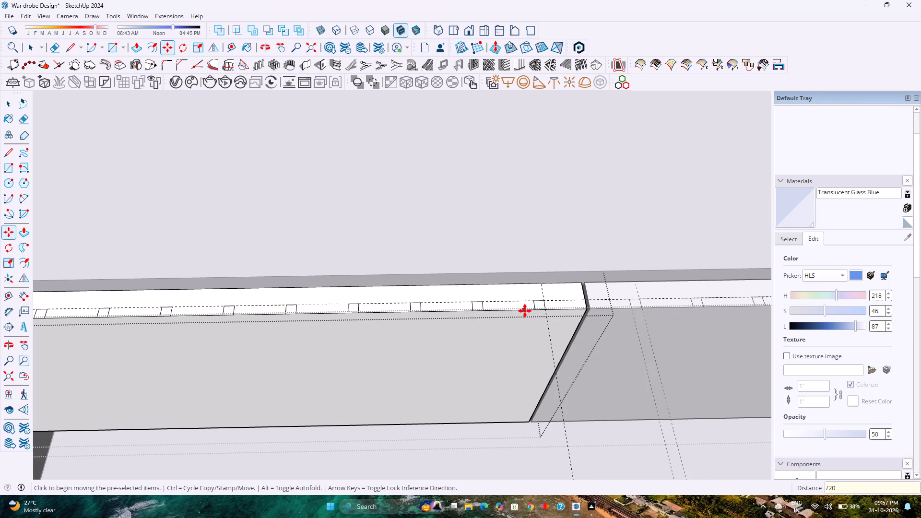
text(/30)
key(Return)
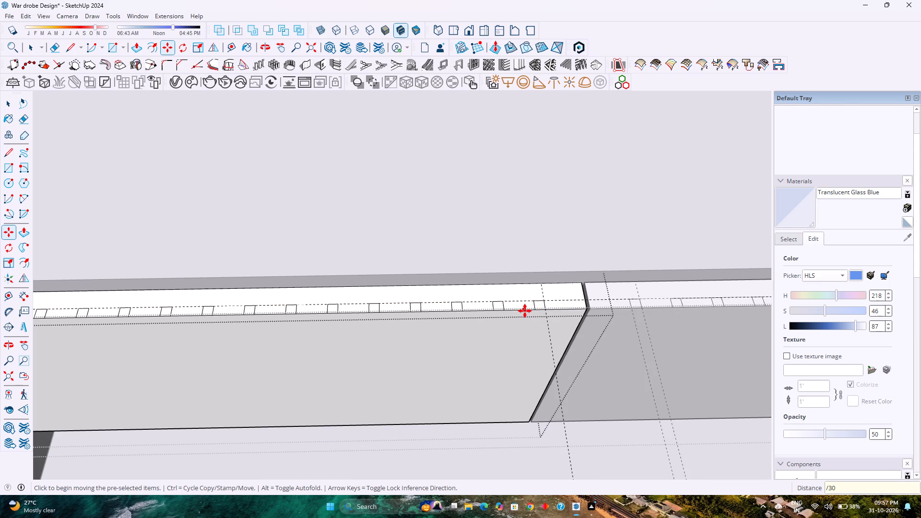
Divide the distance between the two end squares into 25 equal intervals of copies.
text(/25)
key(Return)
Push/Pull the square nearest the central gap down 8" through the drawer front's full height to cut a groove.
scroll(525, 311, up, 5)
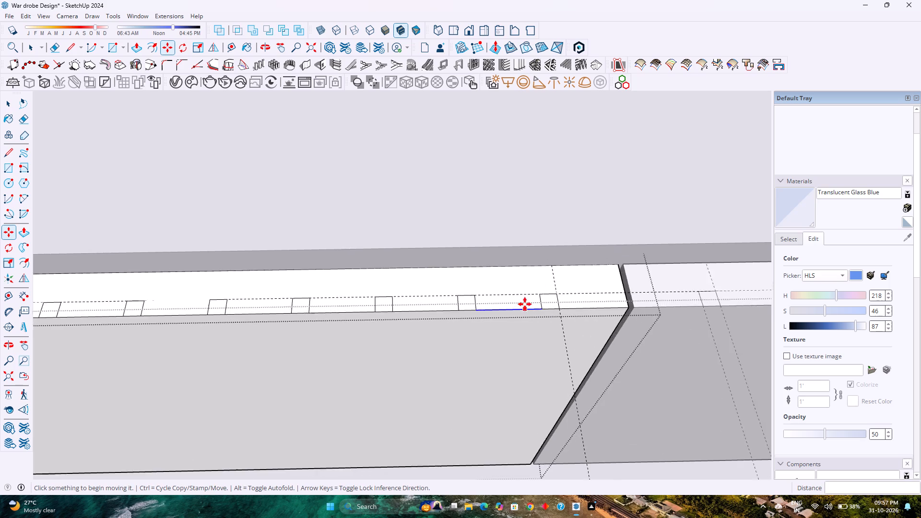
scroll(525, 304, up, 8)
middle_drag(524, 310, 535, 354)
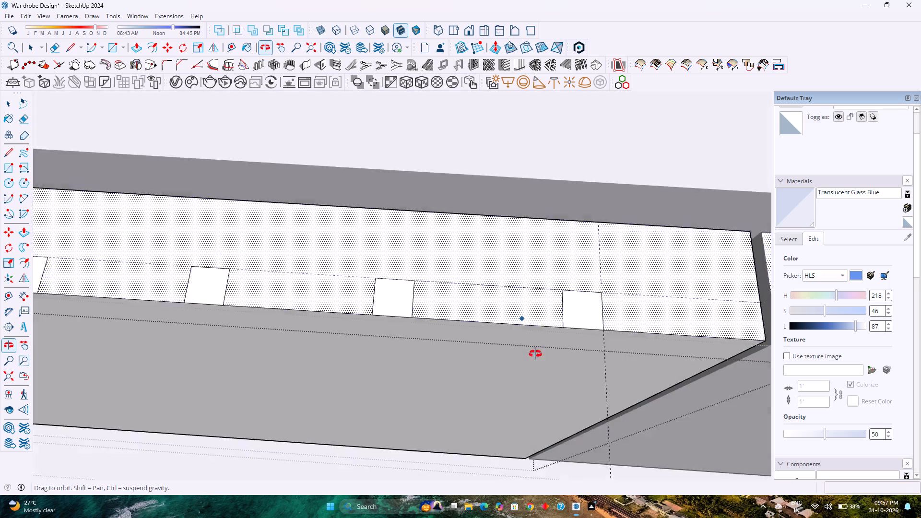
middle_drag(535, 354, 563, 347)
scroll(564, 340, down, 9)
key(p)
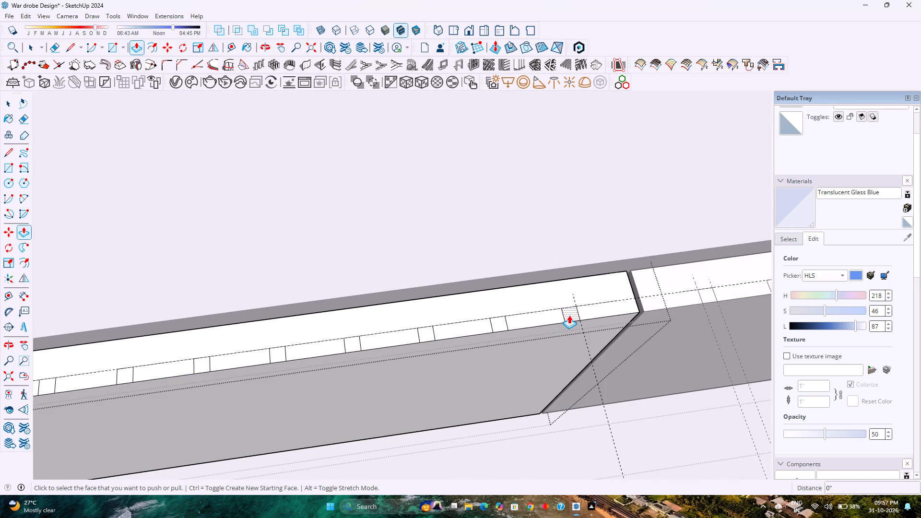
click(569, 315)
click(500, 421)
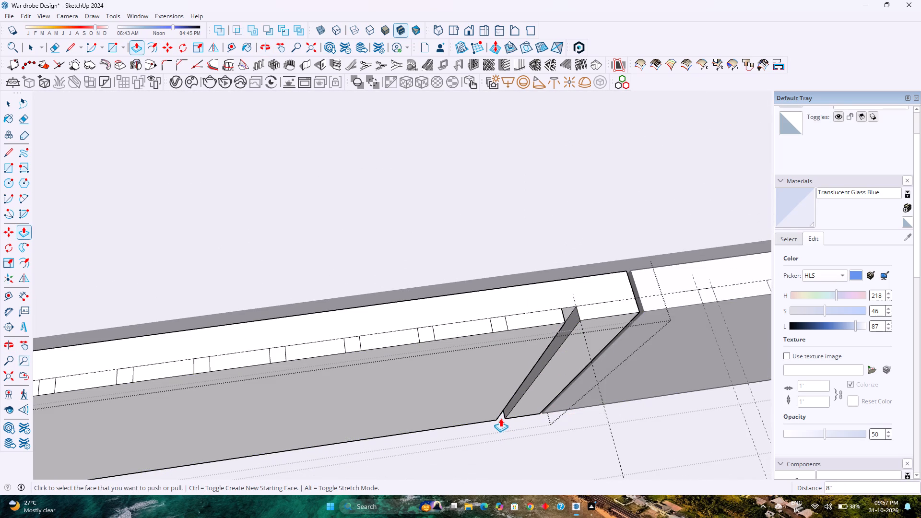
Cut matching 8" full-height grooves at the next nine squares along the drawer front, working away from the central gap.
scroll(469, 385, down, 4)
double_click(489, 346)
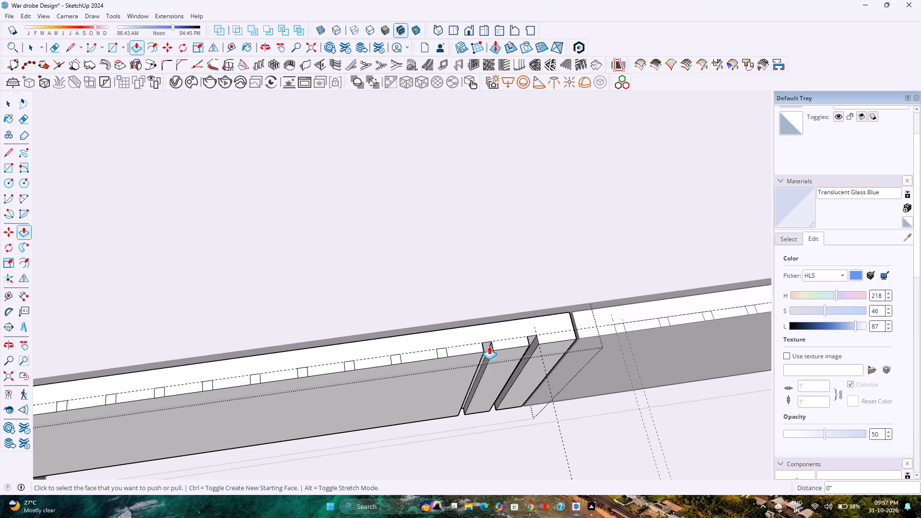
double_click(443, 352)
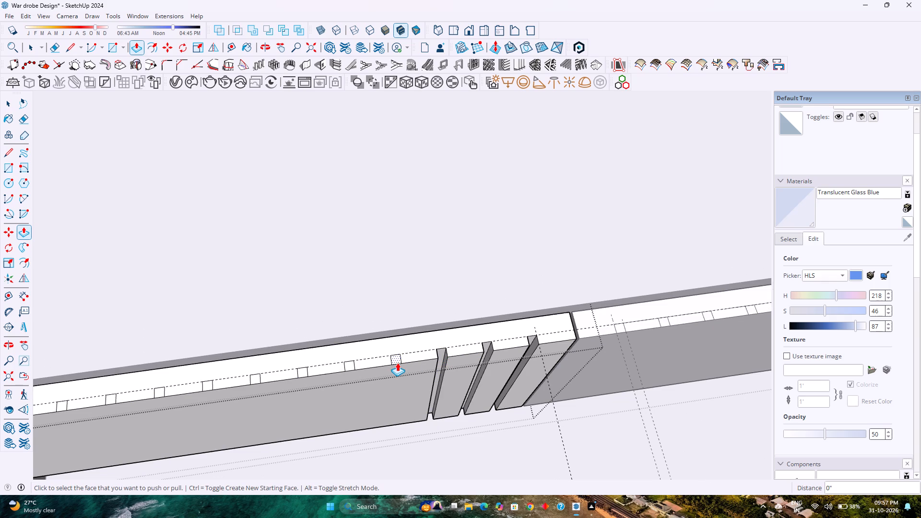
double_click(397, 363)
scroll(397, 363, down, 3)
shift+middle_drag(391, 368, 602, 362)
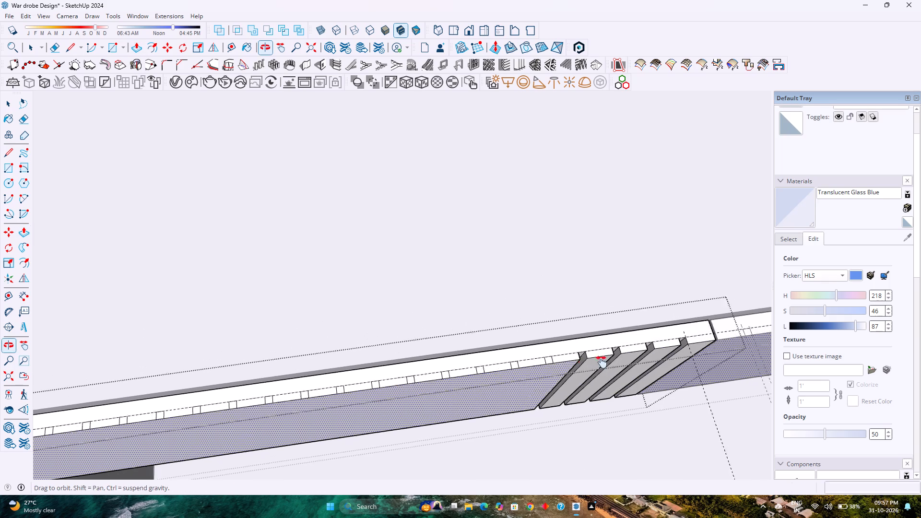
shift+middle_drag(602, 362, 603, 362)
double_click(575, 359)
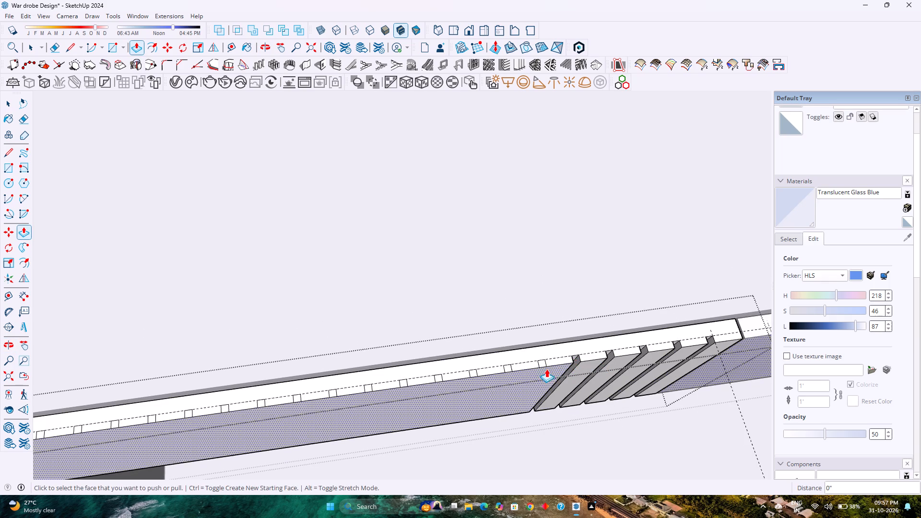
double_click(541, 365)
double_click(508, 370)
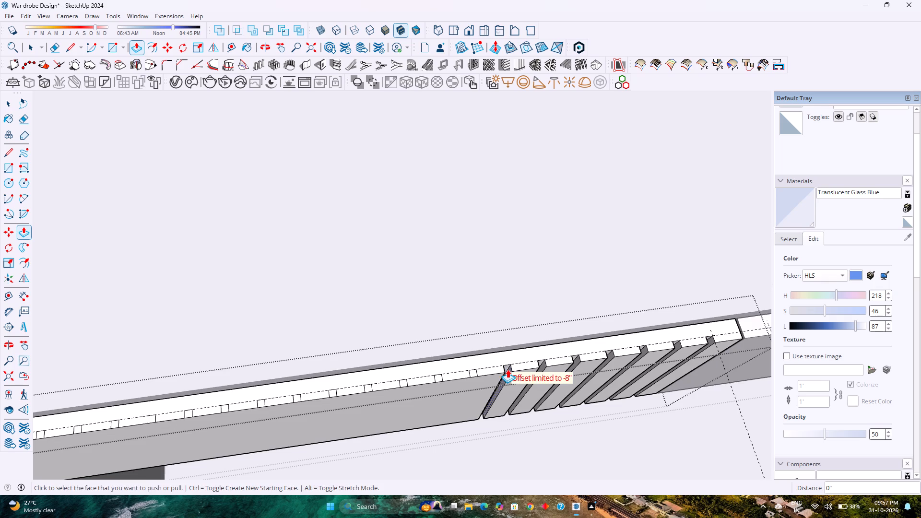
double_click(473, 374)
double_click(440, 380)
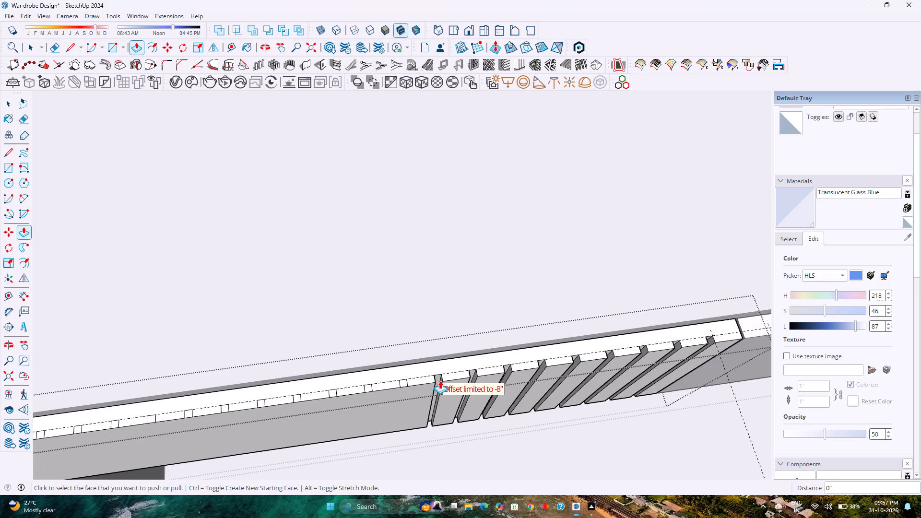
double_click(404, 385)
Cut matching 8" full-height grooves at the following eight squares along the drawer front, continuing toward the side wall.
shift+middle_drag(354, 394, 527, 386)
double_click(542, 382)
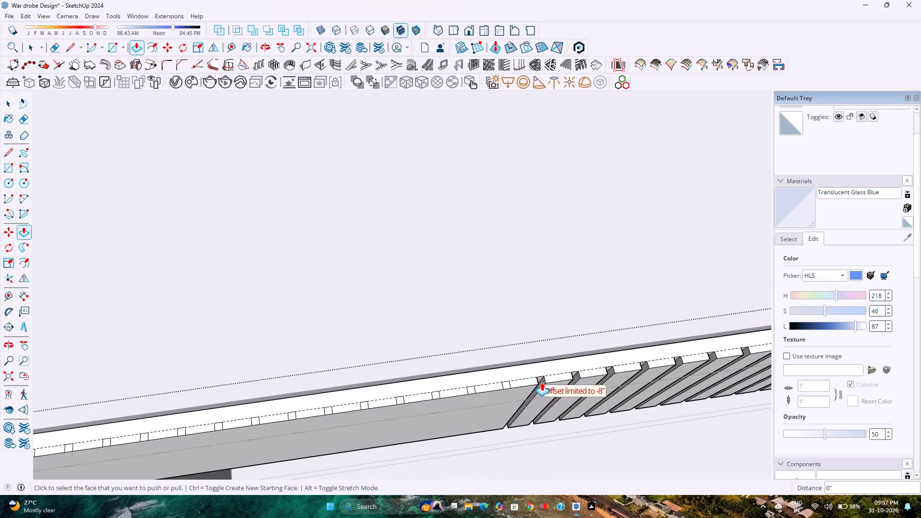
double_click(507, 388)
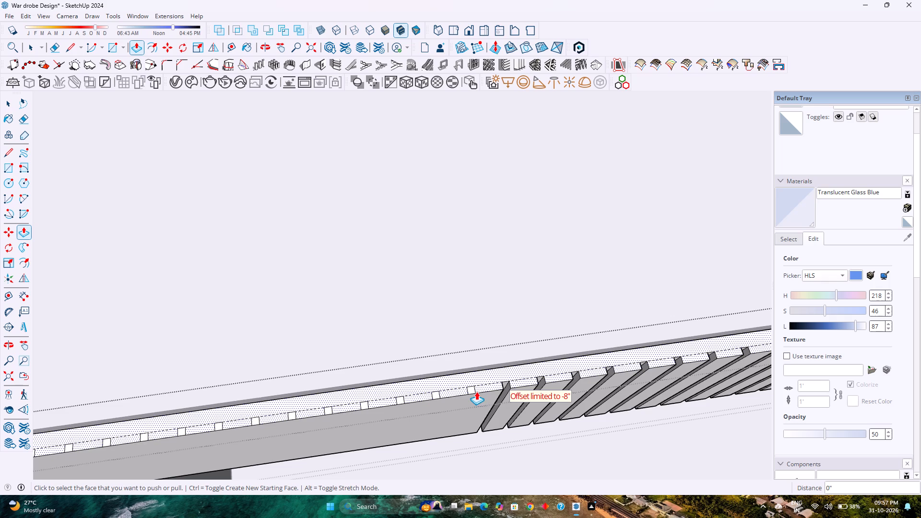
double_click(471, 394)
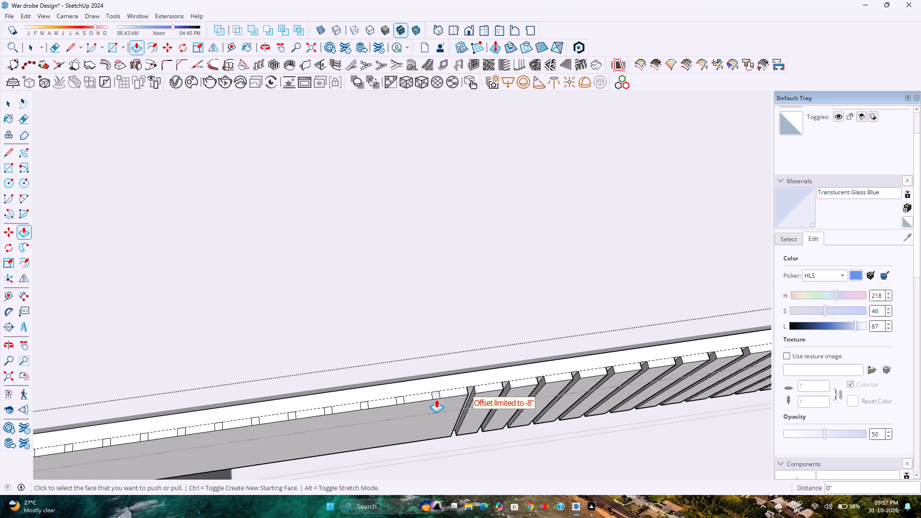
double_click(436, 398)
double_click(399, 401)
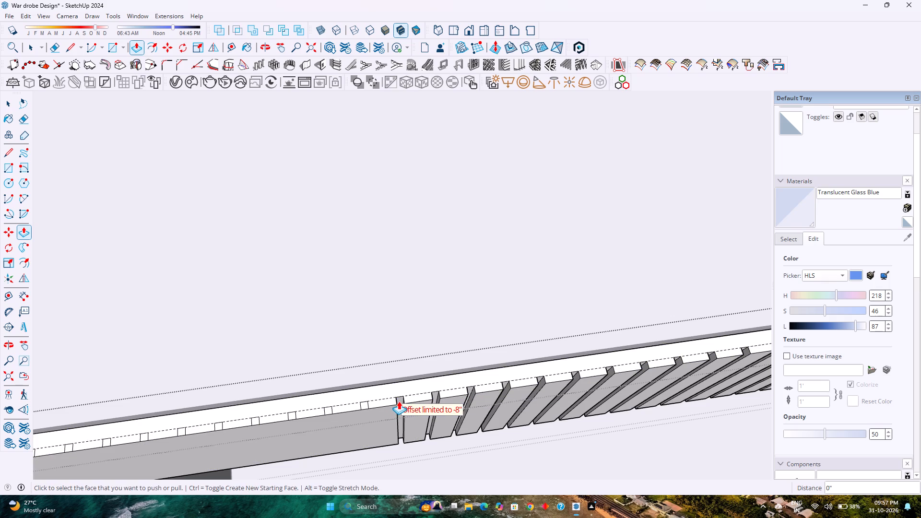
shift+middle_drag(387, 401, 437, 329)
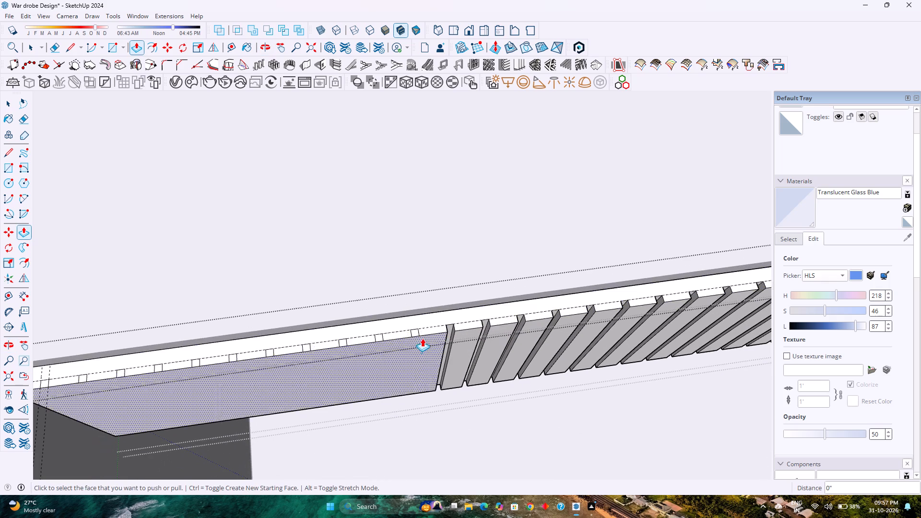
scroll(422, 340, up, 2)
double_click(413, 333)
double_click(371, 338)
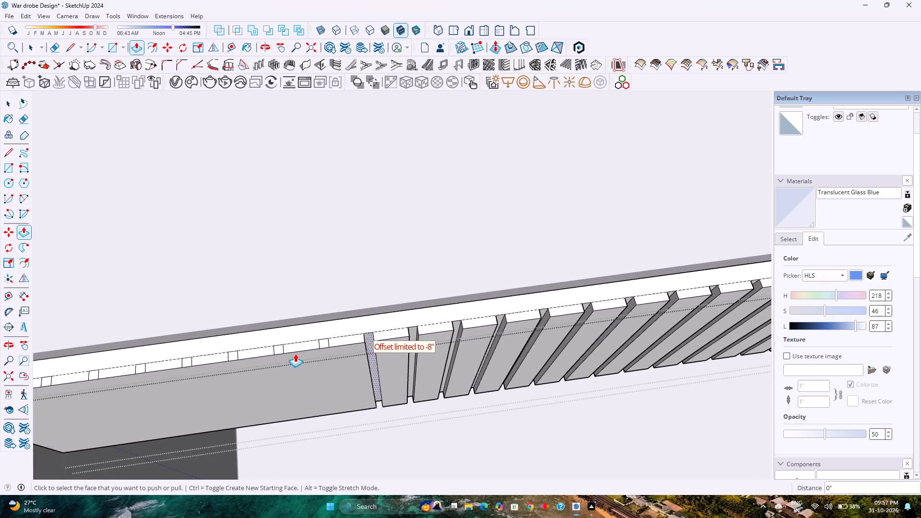
double_click(325, 344)
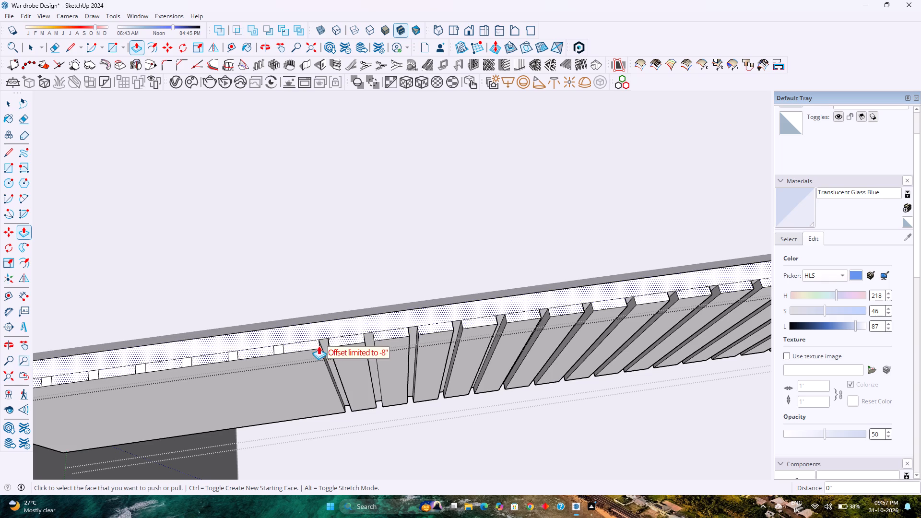
Cut matching 8" full-height grooves at the last eight squares, up to the drawer front's end beside the side wall.
shift+middle_drag(317, 346, 493, 323)
double_click(454, 328)
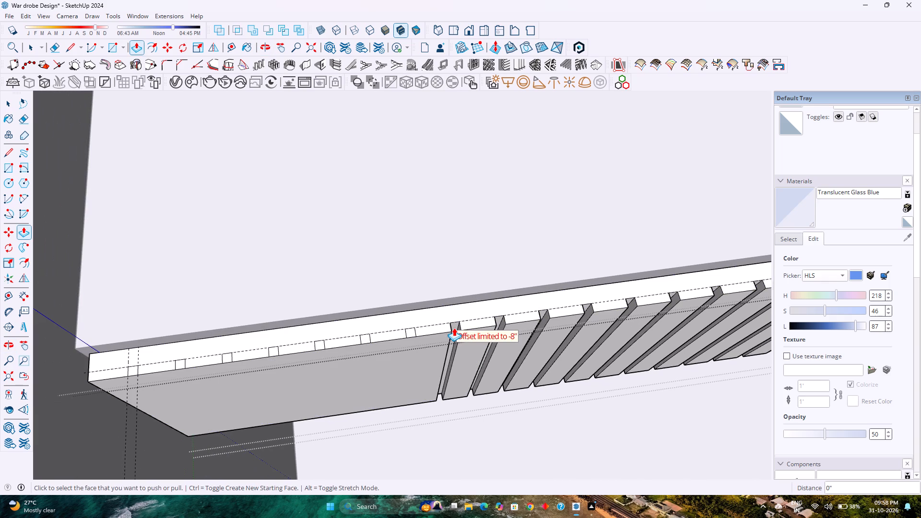
double_click(411, 334)
double_click(364, 340)
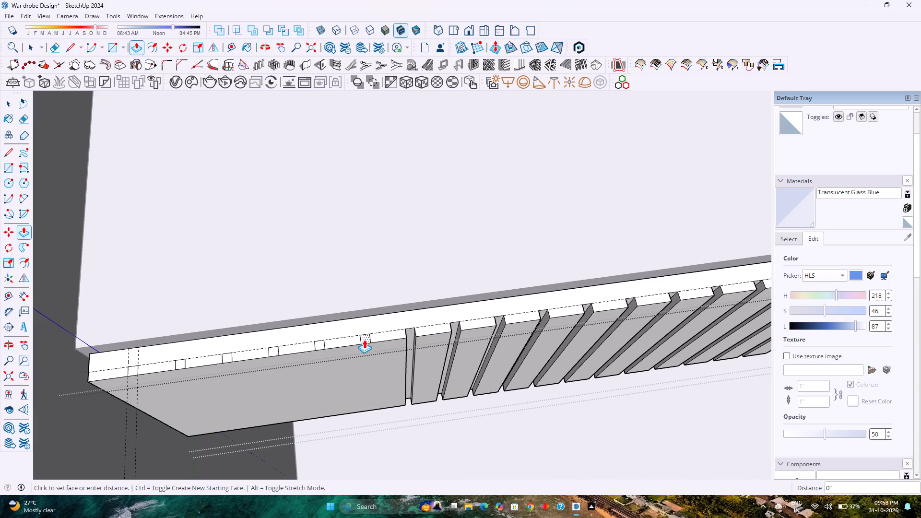
double_click(320, 349)
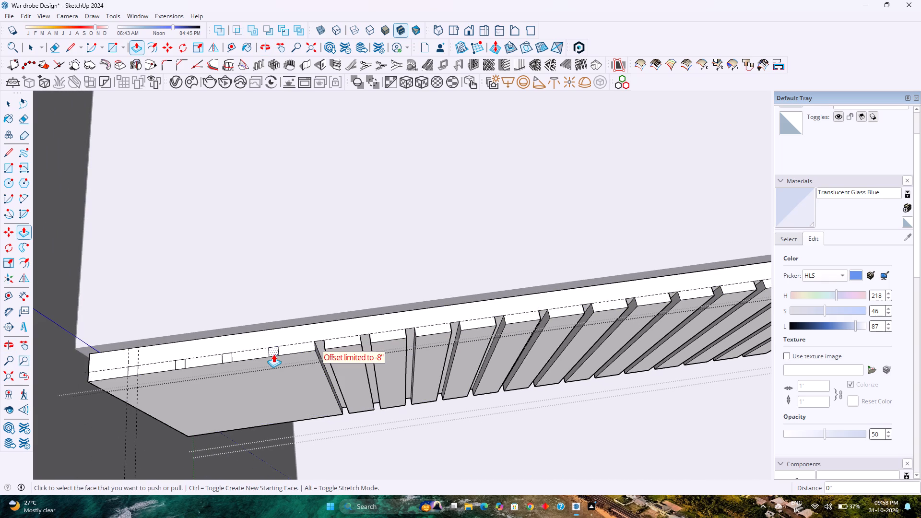
double_click(274, 354)
double_click(230, 357)
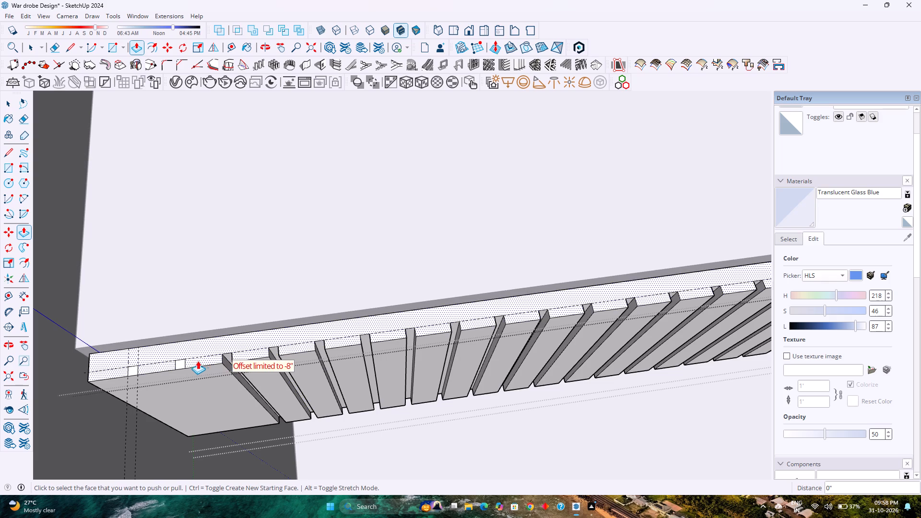
double_click(178, 366)
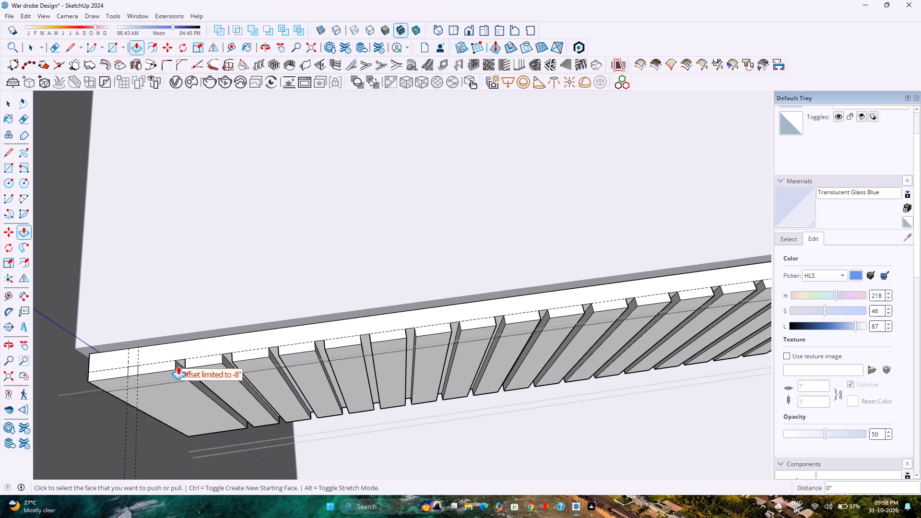
double_click(134, 372)
Delete all construction guides and finish editing the drawer front component and its parent group.
scroll(136, 372, down, 6)
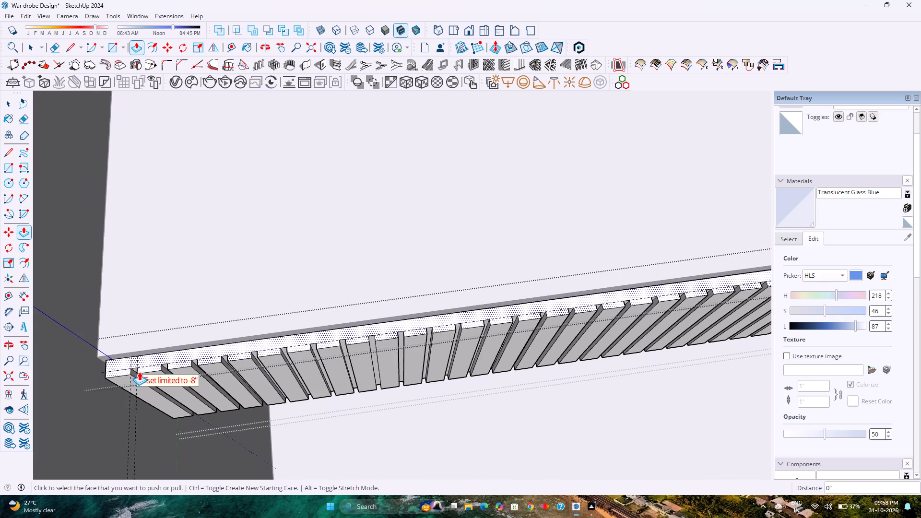
scroll(139, 372, down, 12)
middle_drag(347, 394, 419, 290)
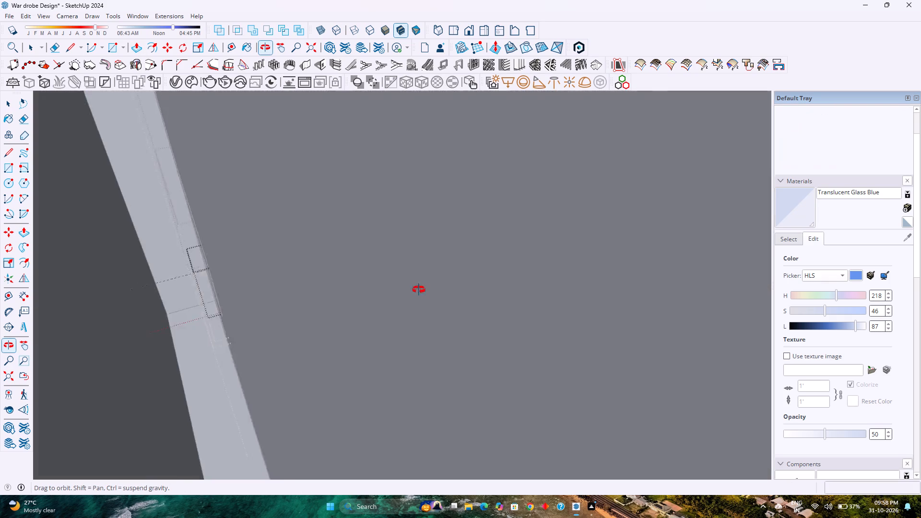
middle_drag(419, 290, 386, 310)
scroll(386, 310, down, 4)
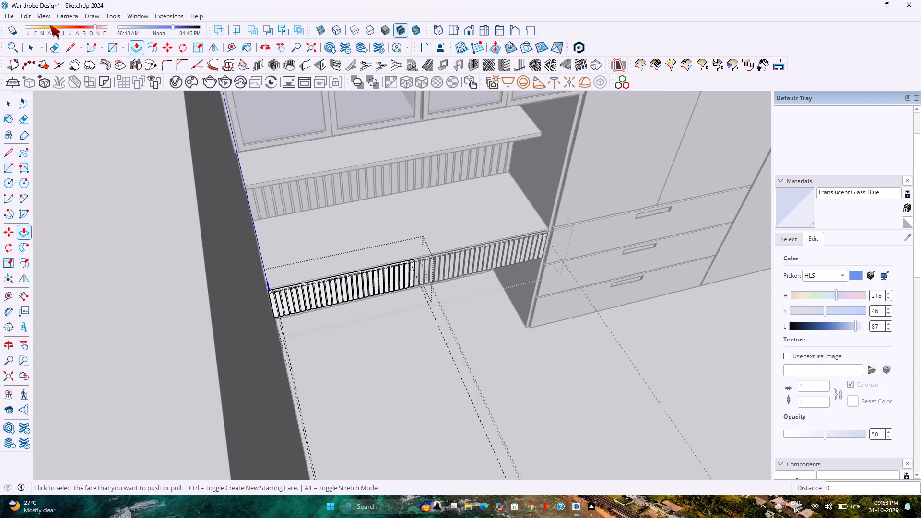
click(26, 17)
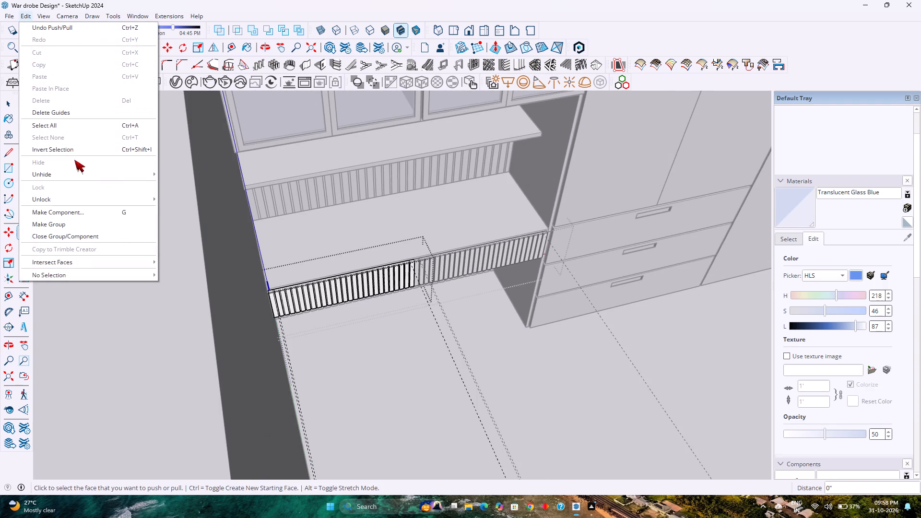
click(81, 114)
key(space)
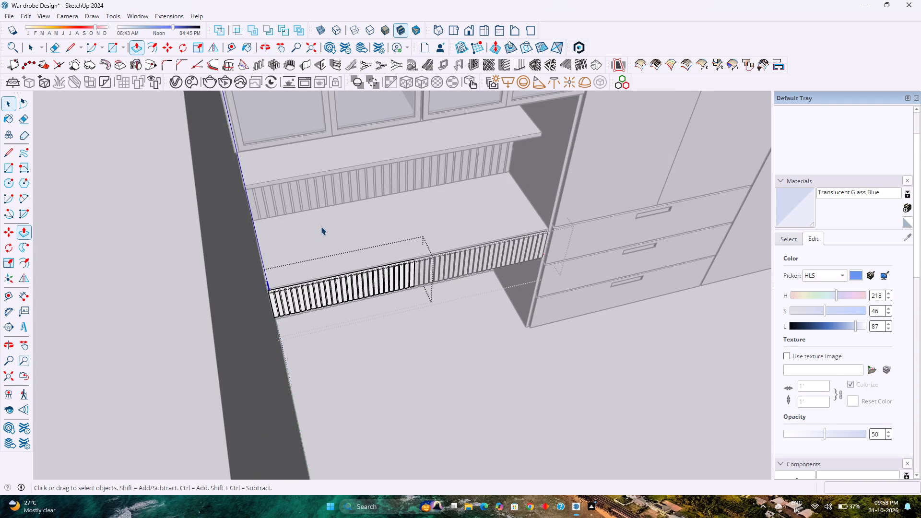
scroll(321, 226, down, 2)
key(Escape)
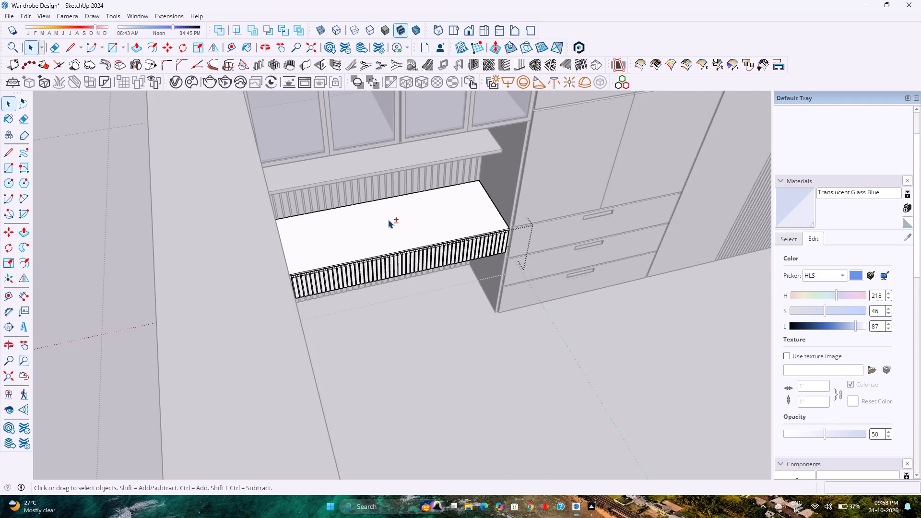
shift+middle_drag(390, 221, 437, 307)
middle_drag(437, 307, 354, 213)
key(Escape)
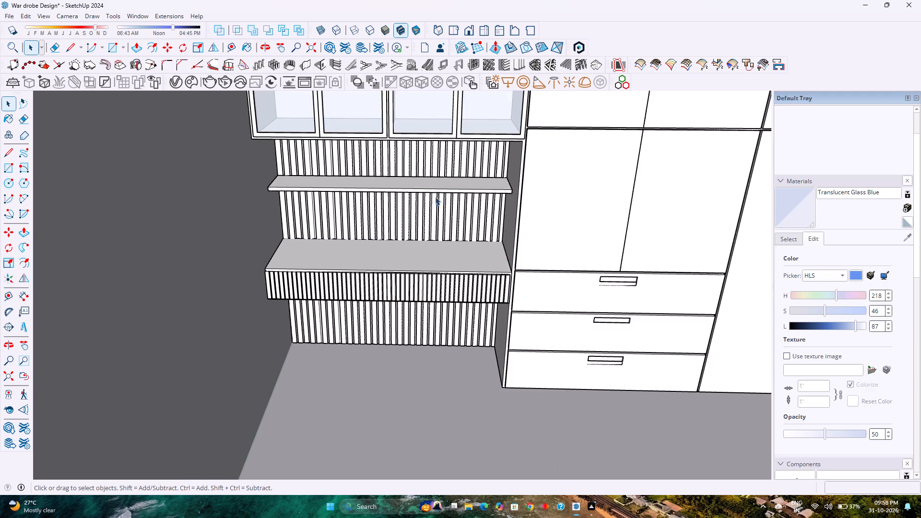
Open the floating shelf between the desk top and the glass cabinets for editing, through its parent group.
scroll(440, 195, up, 5)
click(468, 188)
scroll(468, 188, up, 1)
double_click(468, 188)
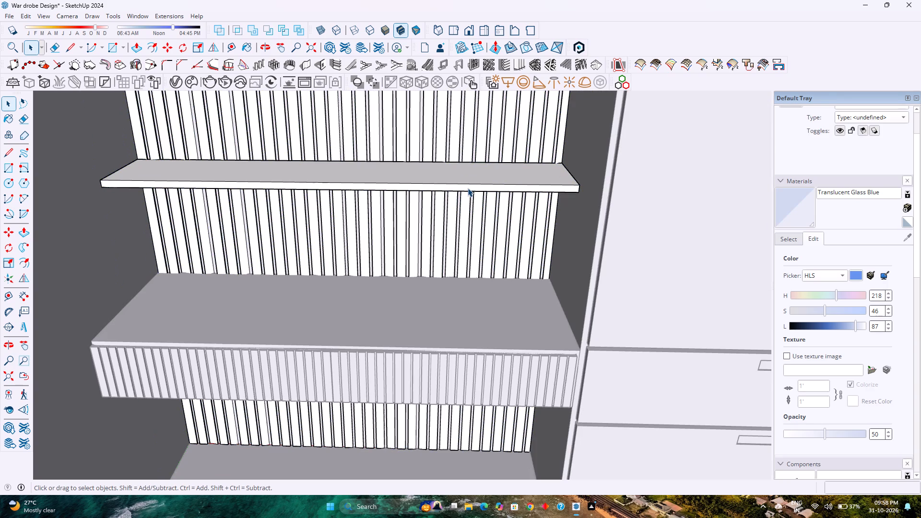
click(468, 188)
scroll(545, 197, up, 4)
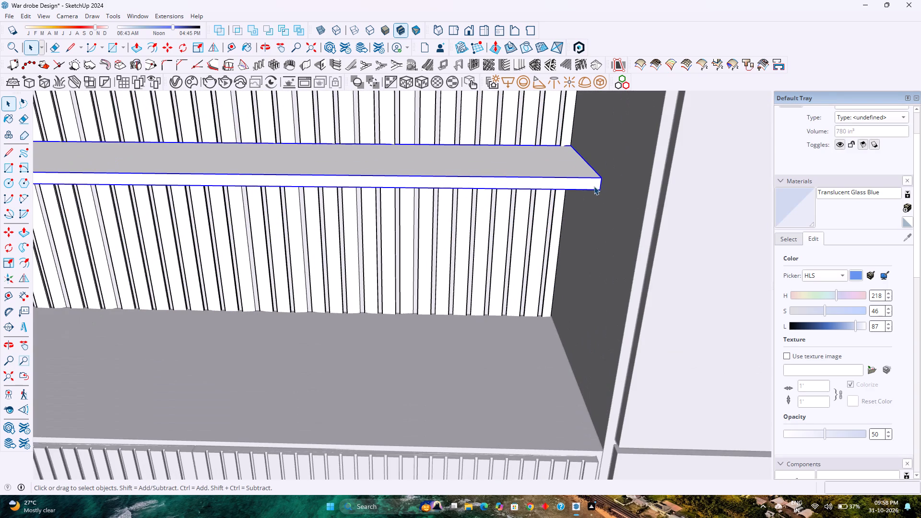
scroll(601, 185, up, 4)
double_click(589, 182)
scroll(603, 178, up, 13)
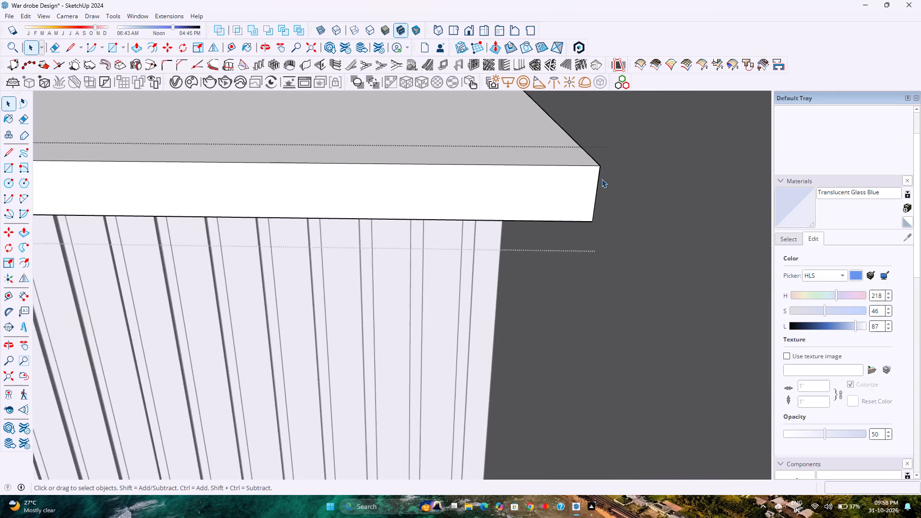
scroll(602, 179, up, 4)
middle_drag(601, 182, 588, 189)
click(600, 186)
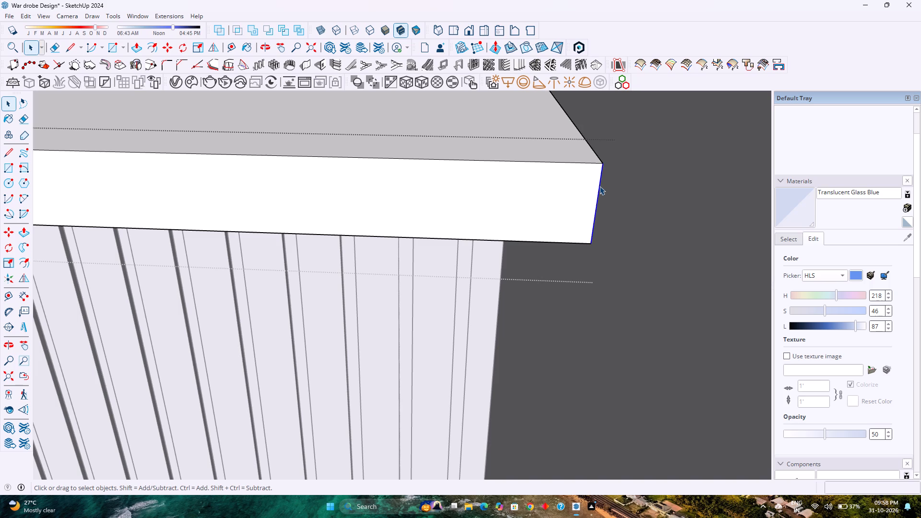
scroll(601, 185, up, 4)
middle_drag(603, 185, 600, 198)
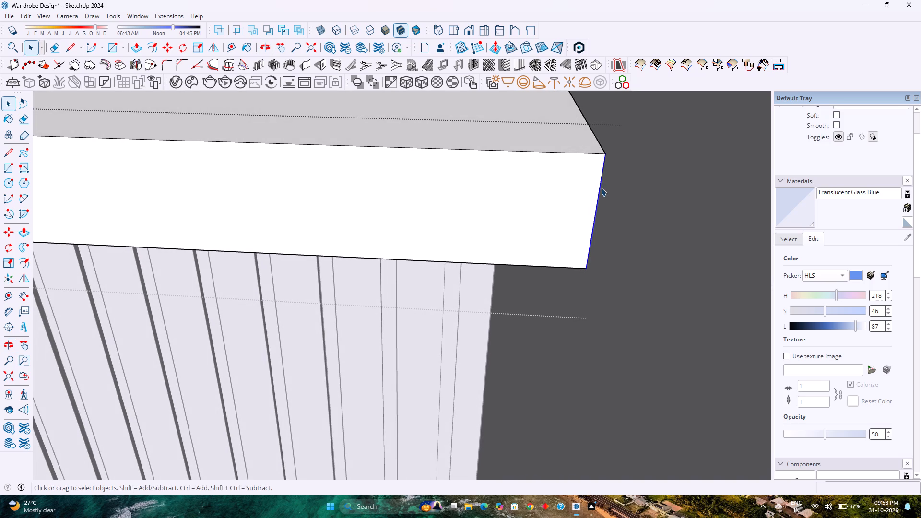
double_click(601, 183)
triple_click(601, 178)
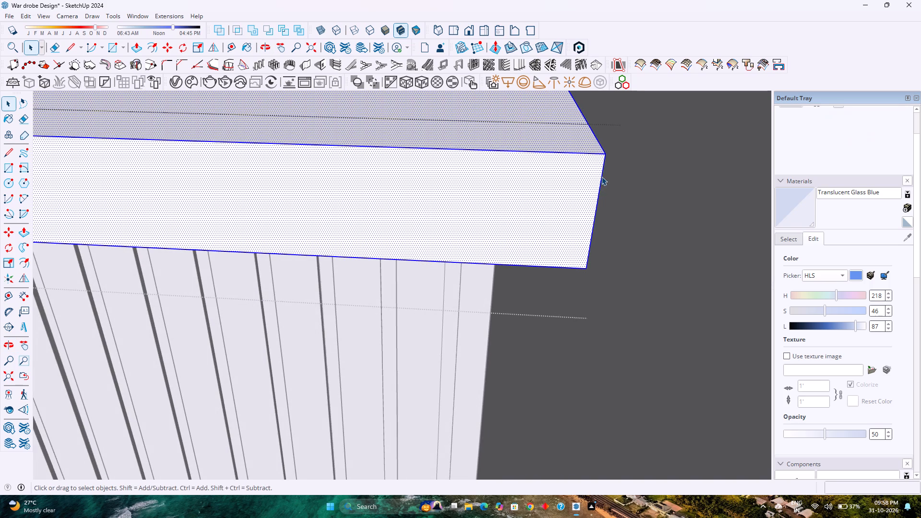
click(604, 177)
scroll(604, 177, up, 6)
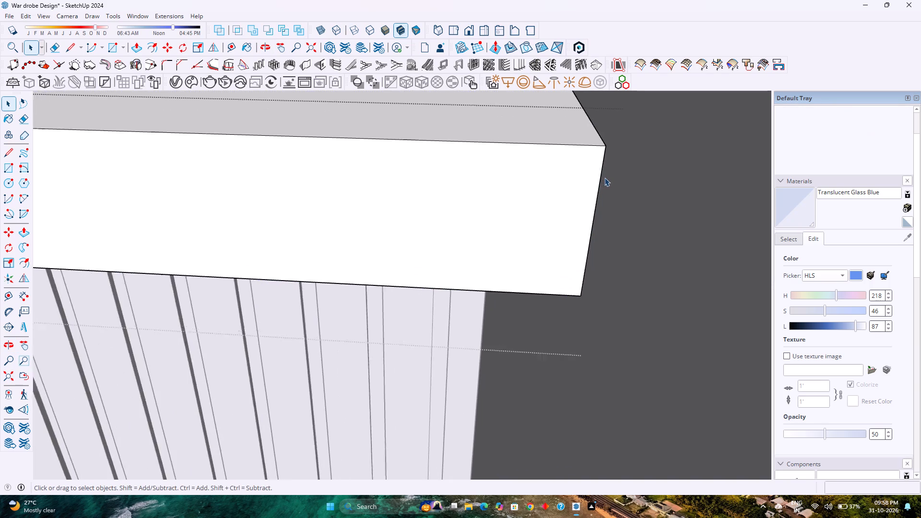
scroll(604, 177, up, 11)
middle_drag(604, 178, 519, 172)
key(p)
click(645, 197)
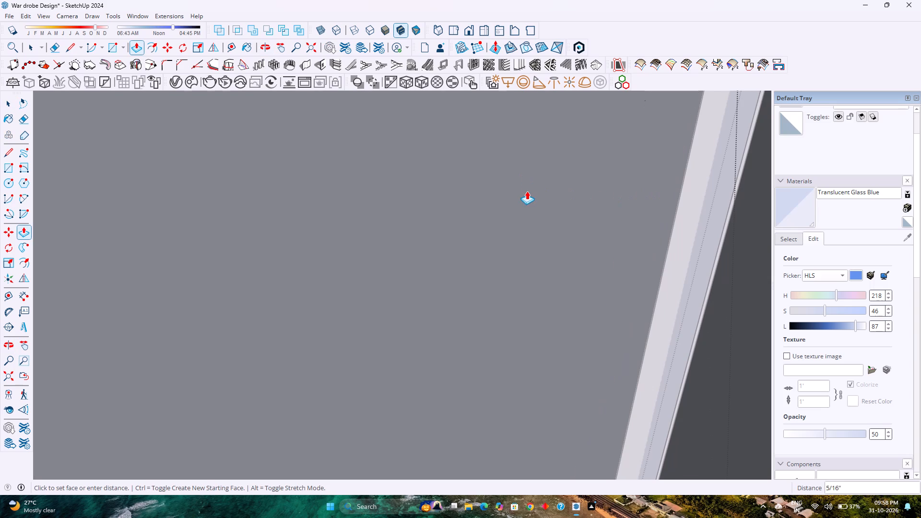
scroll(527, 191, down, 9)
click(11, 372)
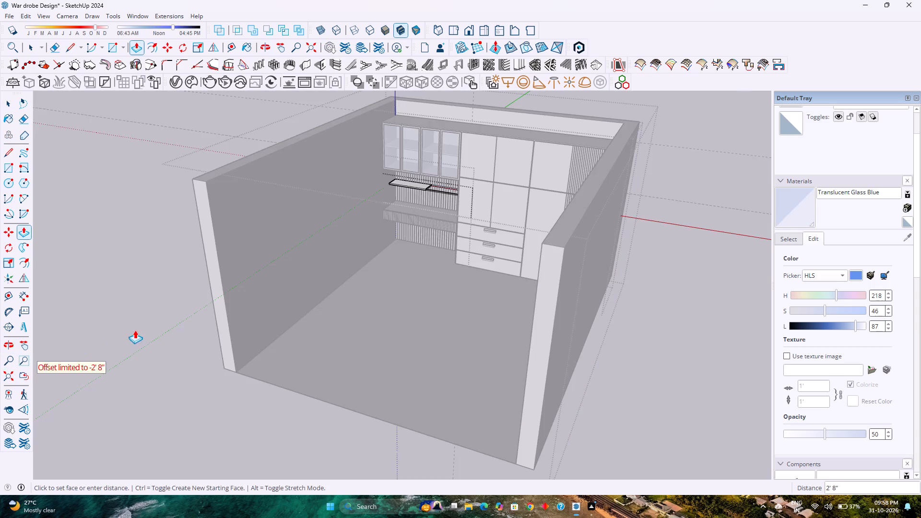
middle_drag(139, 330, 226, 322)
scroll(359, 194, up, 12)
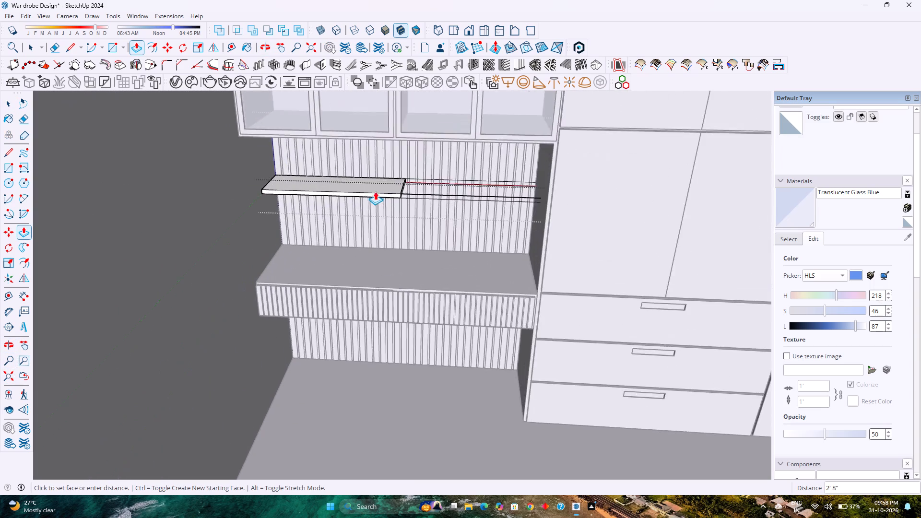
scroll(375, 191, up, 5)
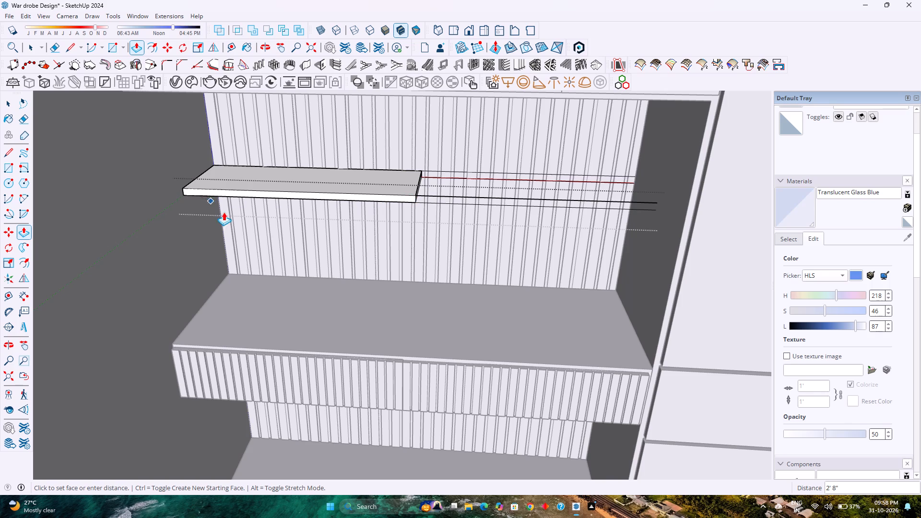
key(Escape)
Shorten the floating shelf by pushing its end face on the wardrobe side inward 2' 8".
scroll(718, 199, up, 5)
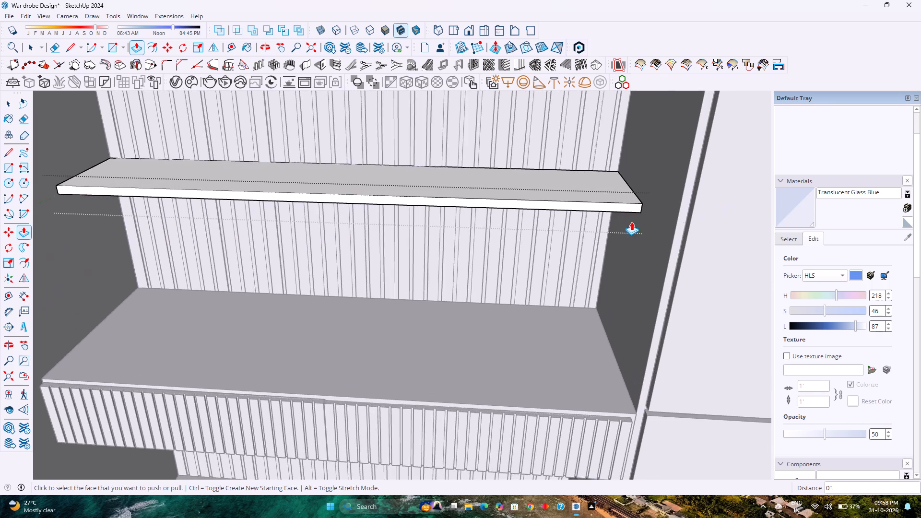
scroll(631, 222, up, 18)
middle_drag(657, 187, 546, 200)
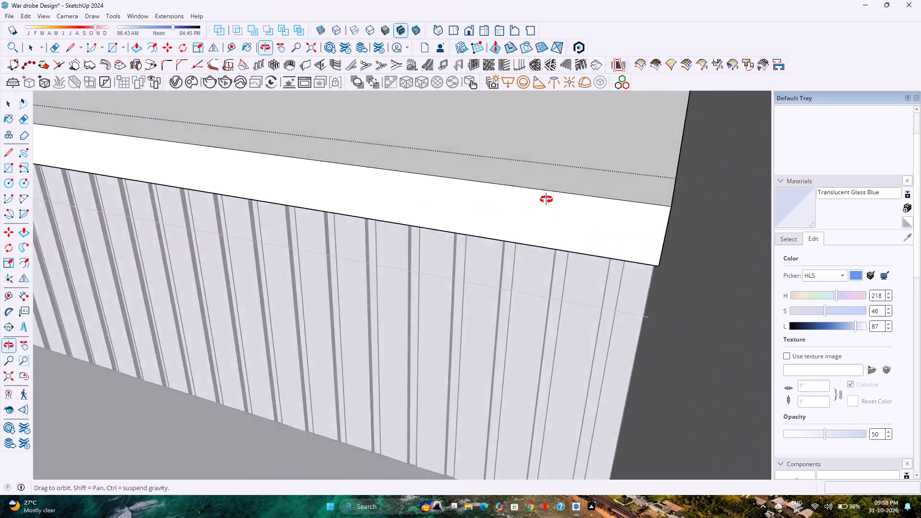
middle_drag(546, 200, 568, 181)
scroll(685, 221, up, 4)
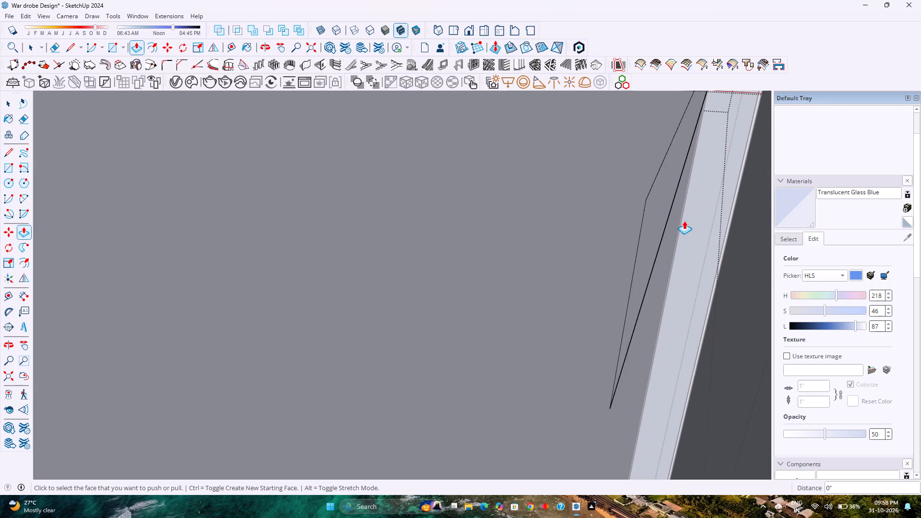
scroll(664, 223, up, 2)
scroll(663, 224, down, 3)
key(space)
click(656, 228)
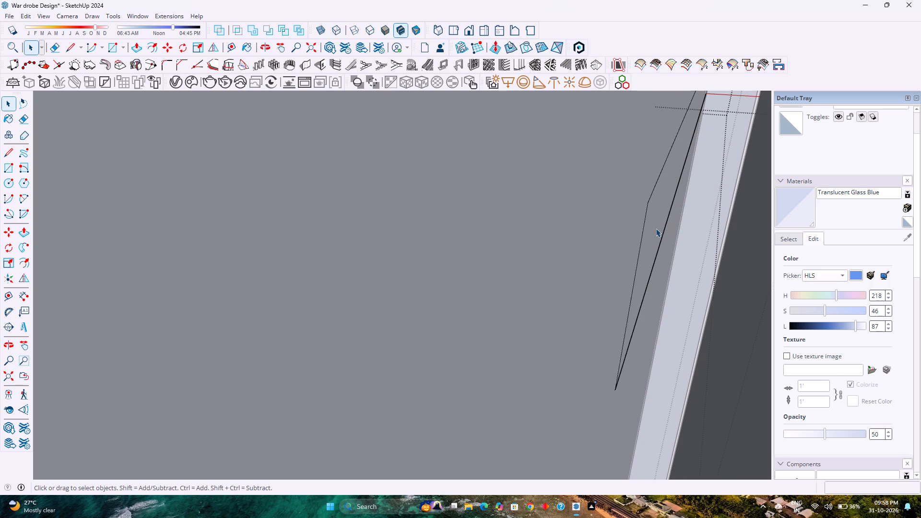
double_click(656, 228)
double_click(656, 228)
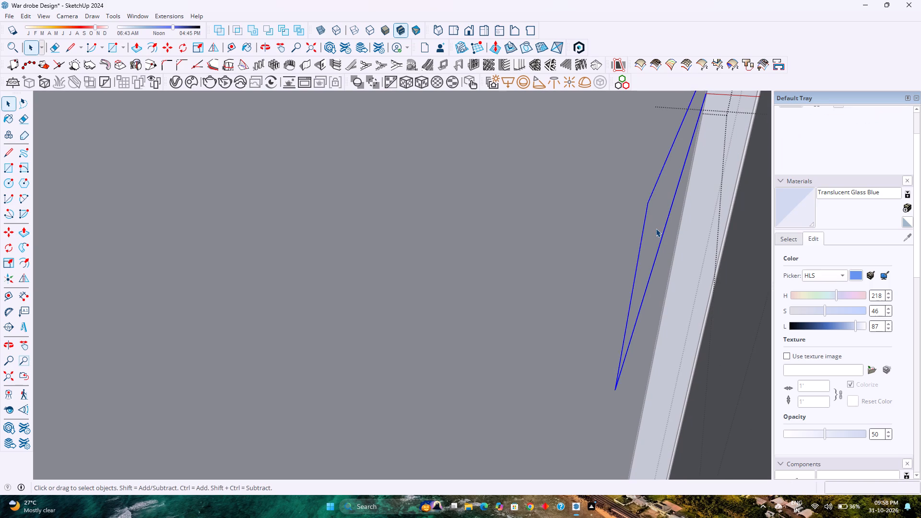
double_click(656, 228)
click(656, 228)
click(654, 229)
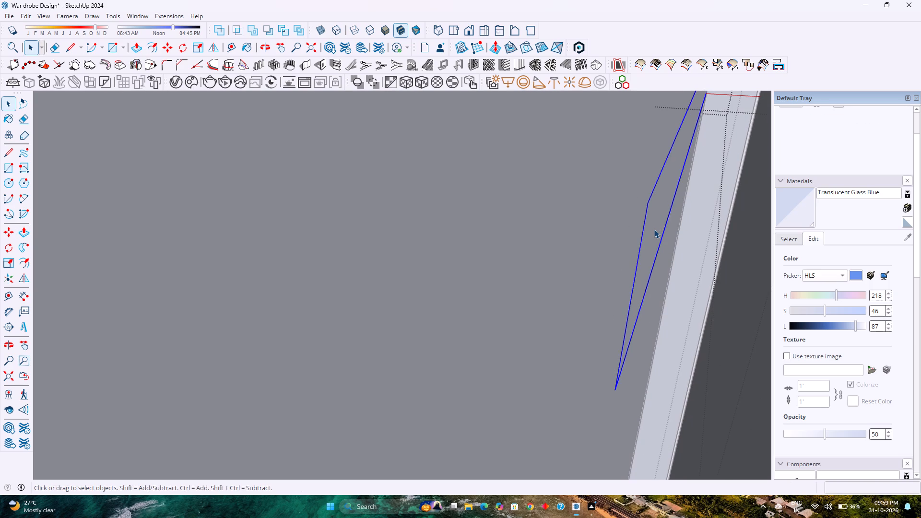
key(p)
click(654, 229)
scroll(619, 235, down, 6)
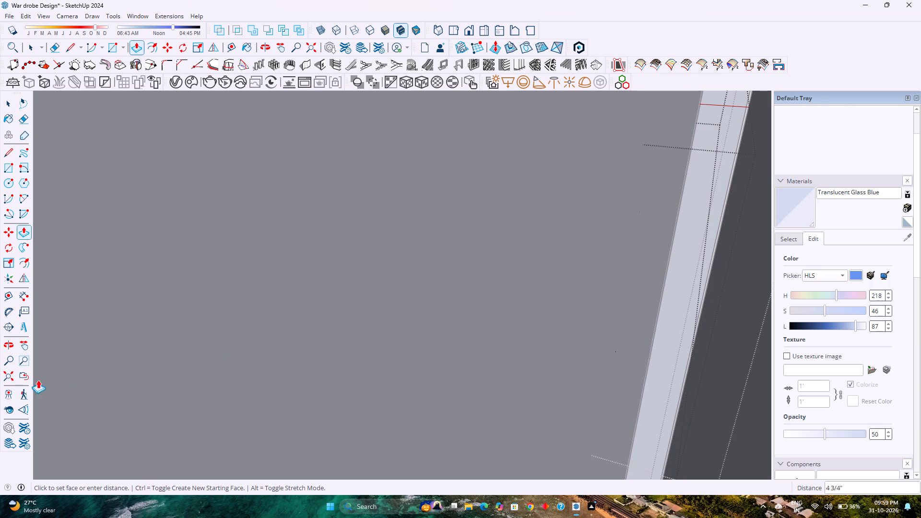
click(8, 376)
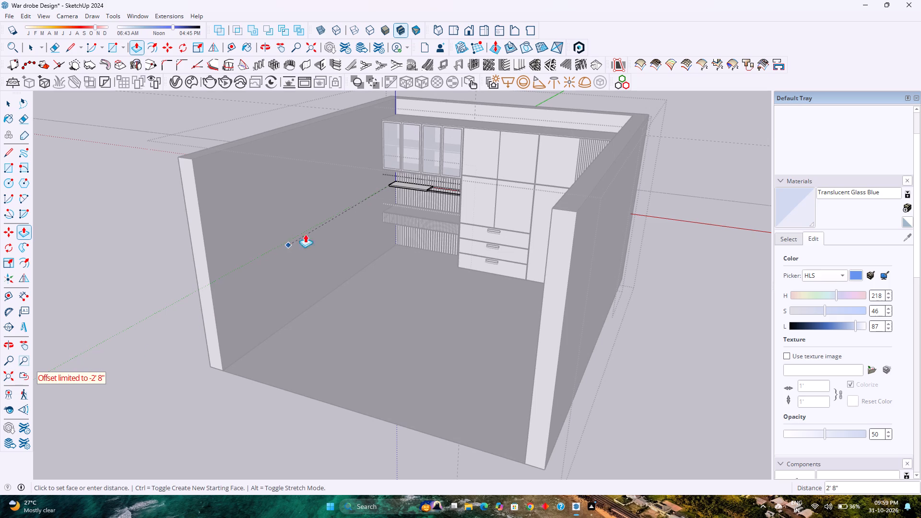
click(369, 205)
Erase the leftover edges extending beyond the shortened shelf's end and finish editing the shelf.
scroll(413, 188, up, 11)
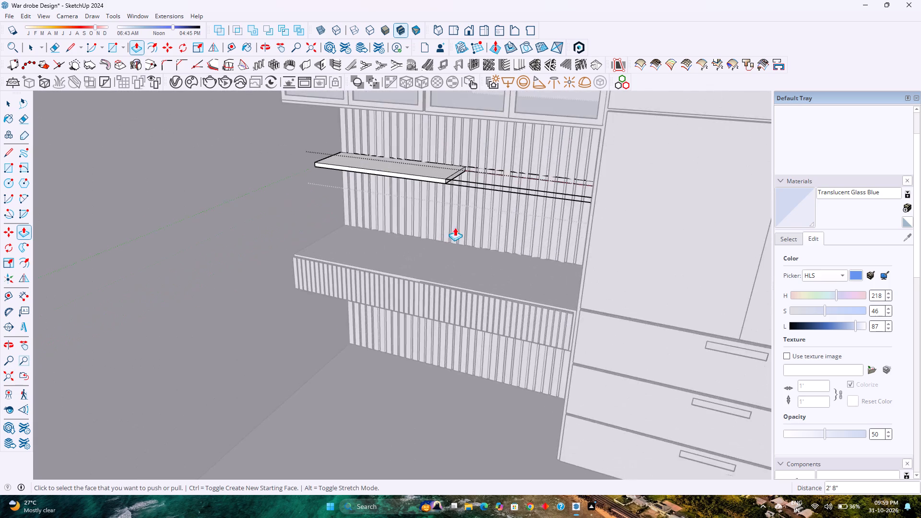
scroll(455, 227, up, 3)
middle_drag(463, 227, 515, 210)
shift+middle_drag(519, 206, 470, 318)
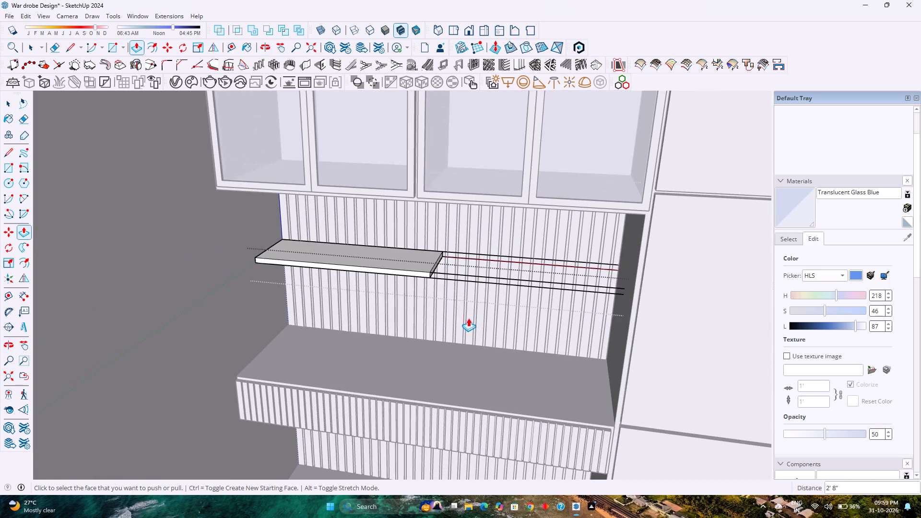
middle_drag(468, 318, 506, 255)
scroll(520, 220, up, 4)
shift+middle_drag(520, 221, 445, 380)
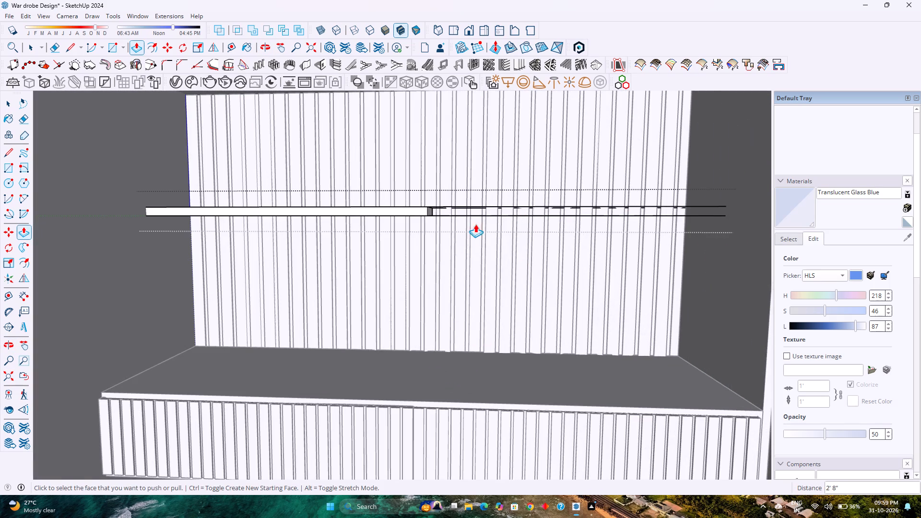
shift+scroll(480, 212, up, 1)
shift+middle_drag(480, 212, 471, 287)
key(e)
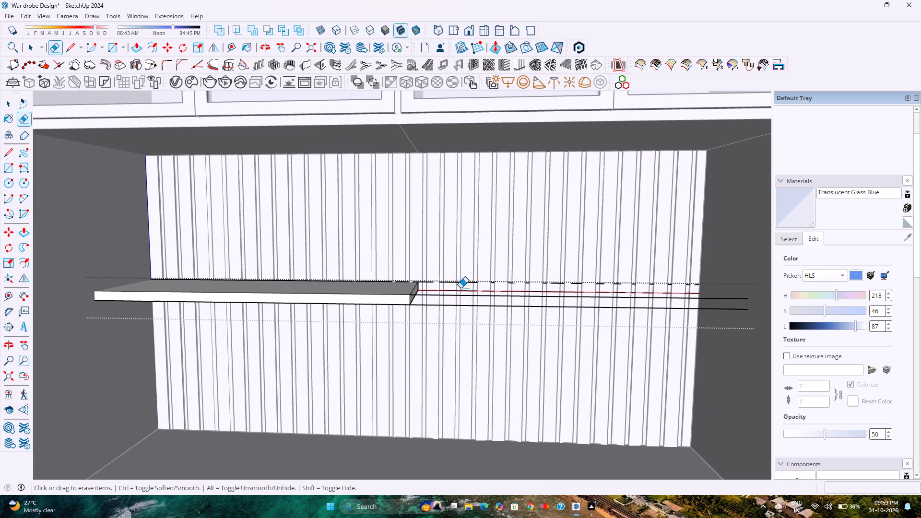
drag(460, 288, 459, 316)
drag(451, 279, 454, 300)
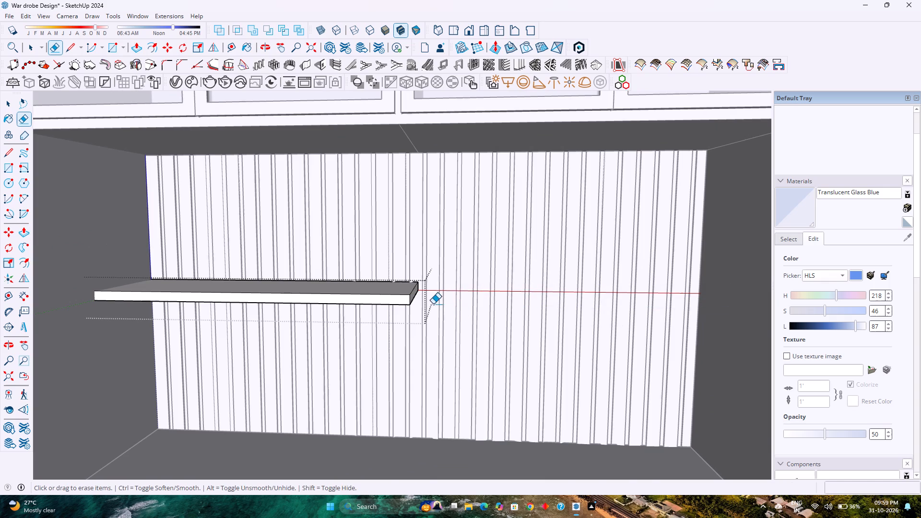
key(space)
scroll(362, 309, down, 5)
key(Escape)
Reopen the floating shelf for editing and push its free end face inward another 4".
scroll(362, 309, down, 4)
scroll(362, 316, up, 3)
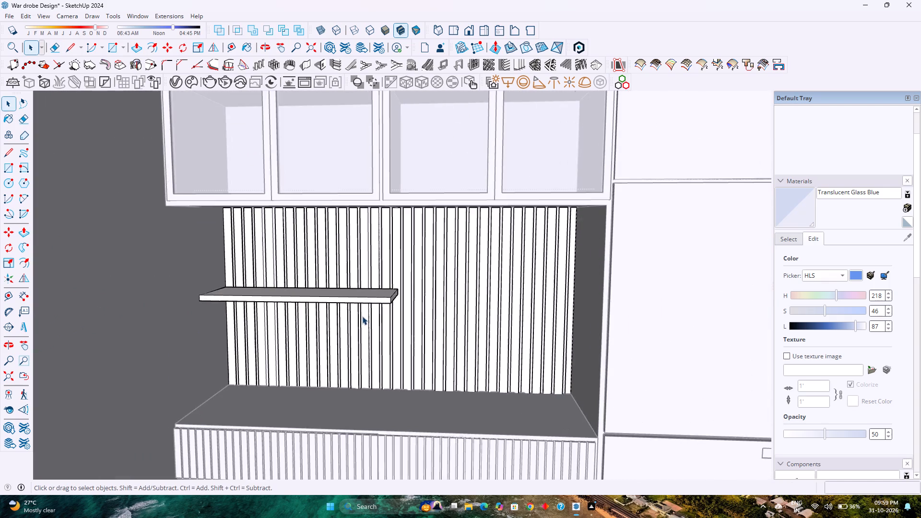
scroll(362, 316, down, 3)
middle_drag(363, 316, 376, 308)
scroll(376, 308, down, 3)
middle_drag(398, 320, 395, 288)
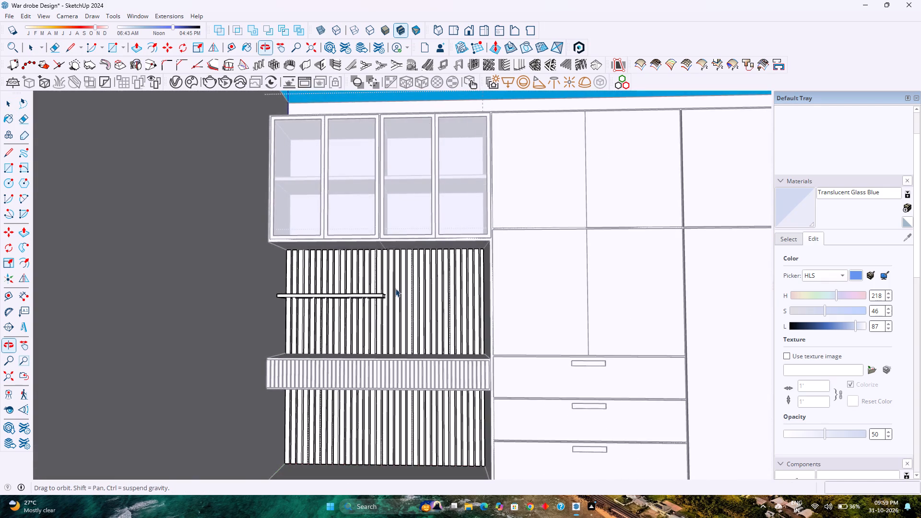
scroll(395, 289, up, 3)
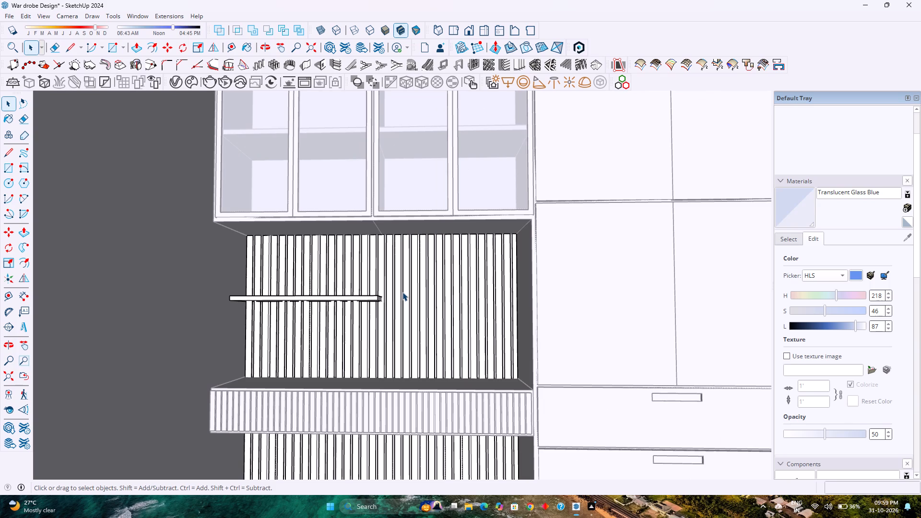
scroll(398, 300, up, 6)
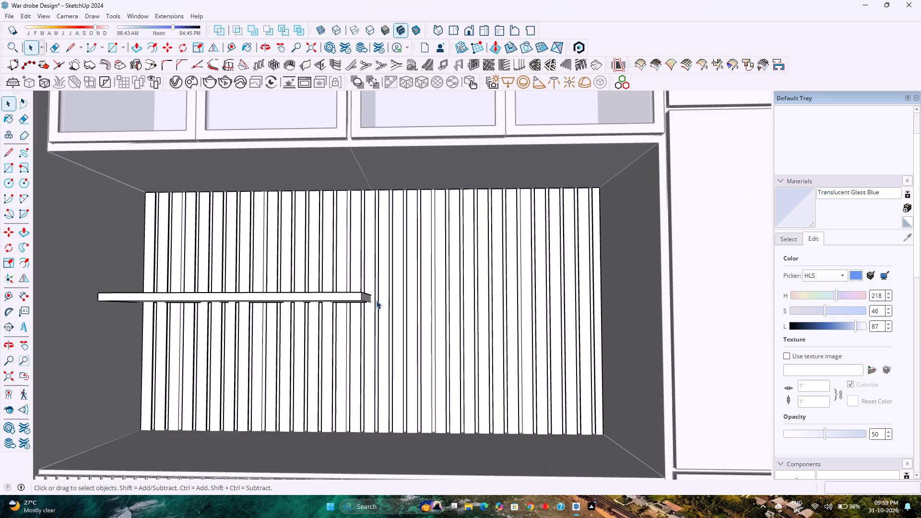
scroll(376, 300, up, 3)
middle_drag(376, 300, 336, 355)
double_click(340, 320)
scroll(340, 320, up, 4)
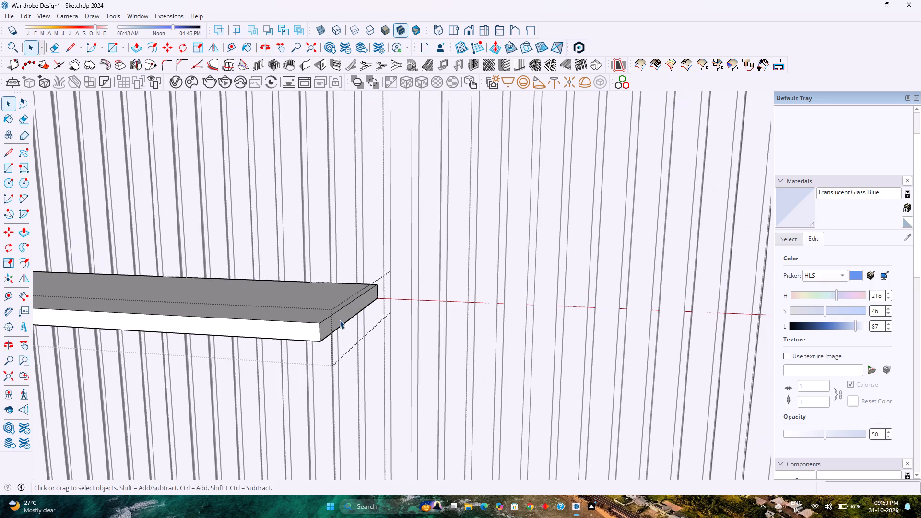
key(p)
click(340, 319)
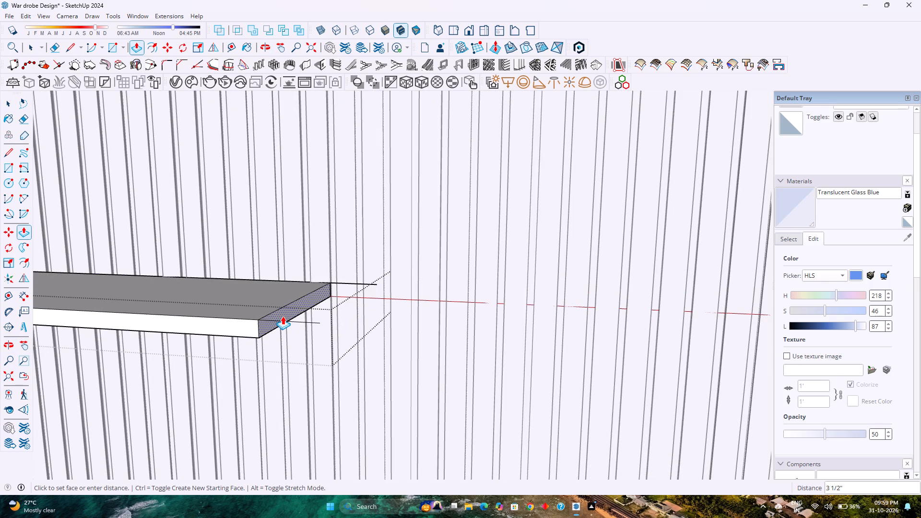
key(4)
key(Return)
Erase the leftover edges beyond the shelf's new end and close the shelf and its parent group.
key(e)
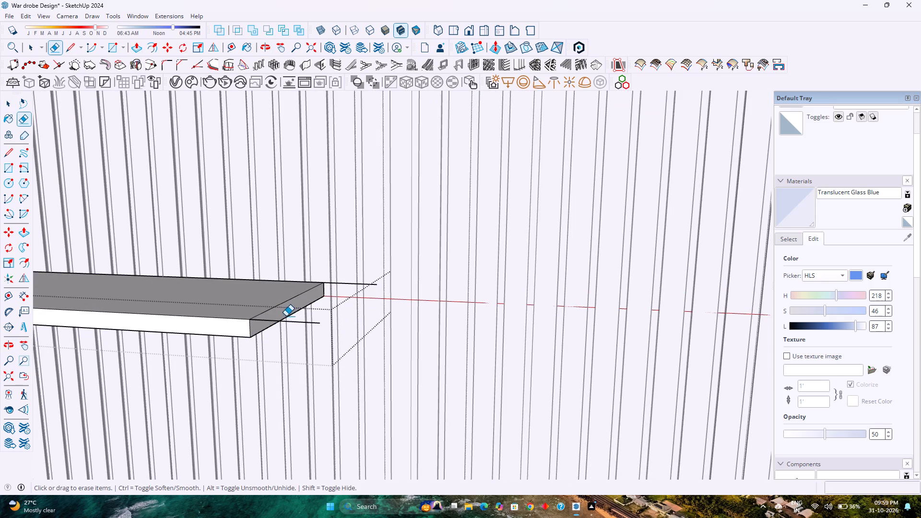
drag(288, 319, 289, 324)
drag(347, 306, 352, 279)
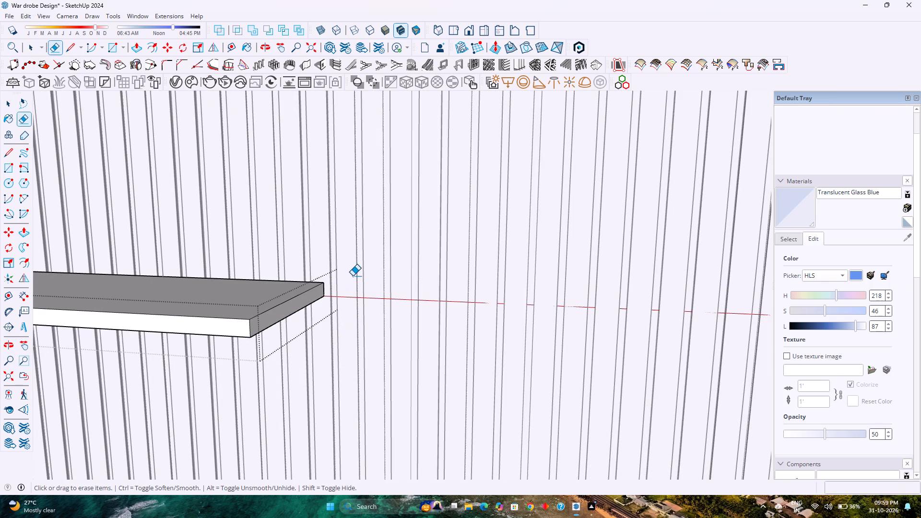
key(space)
scroll(353, 276, down, 11)
middle_drag(315, 289, 376, 289)
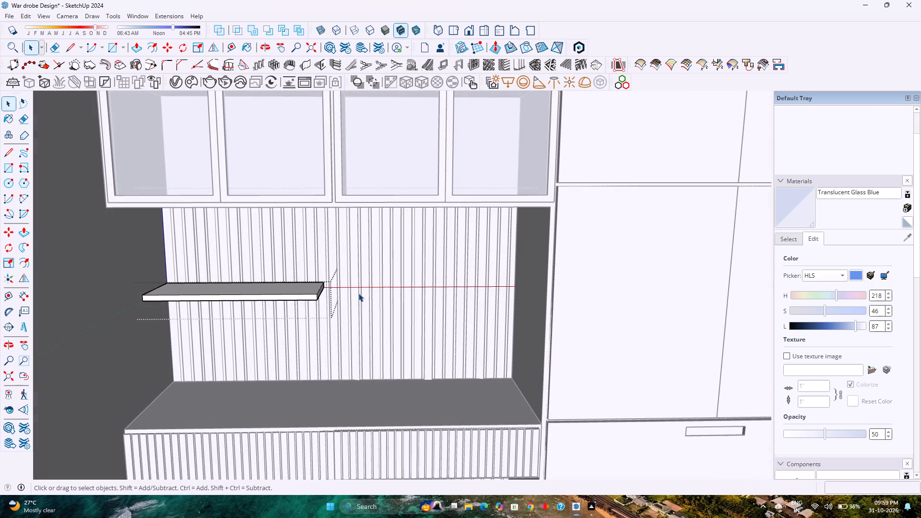
key(Escape)
middle_drag(388, 363, 387, 373)
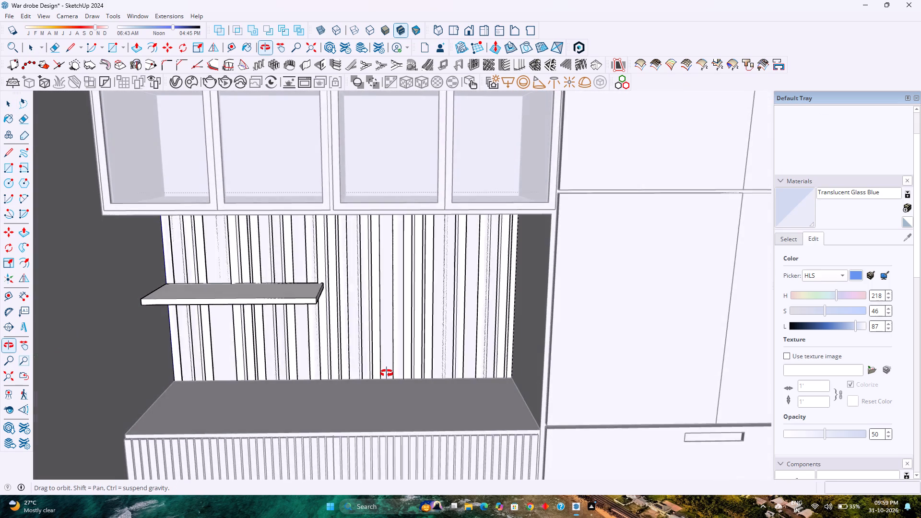
middle_drag(387, 373, 373, 347)
scroll(373, 346, down, 4)
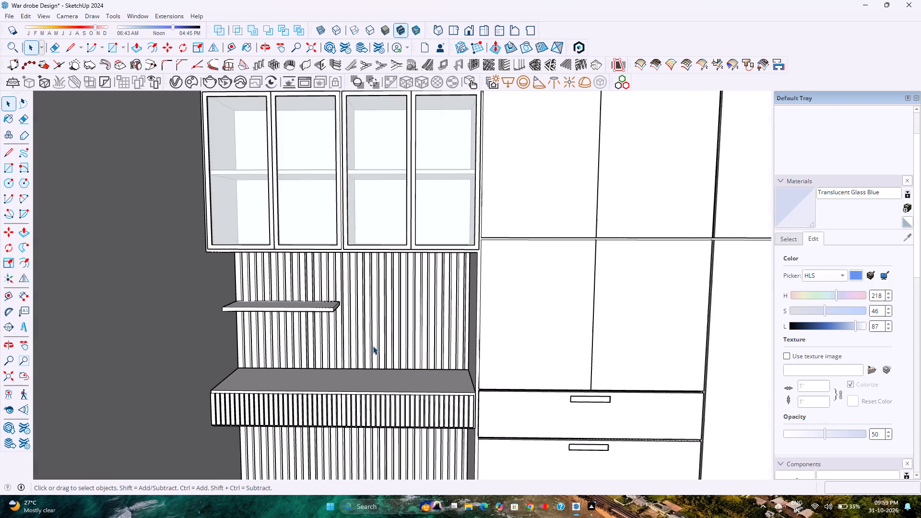
key(Escape)
Place a horizontal guide on the fluted back panel, 4" above its bottom edge at the desk top.
scroll(373, 346, up, 4)
click(543, 363)
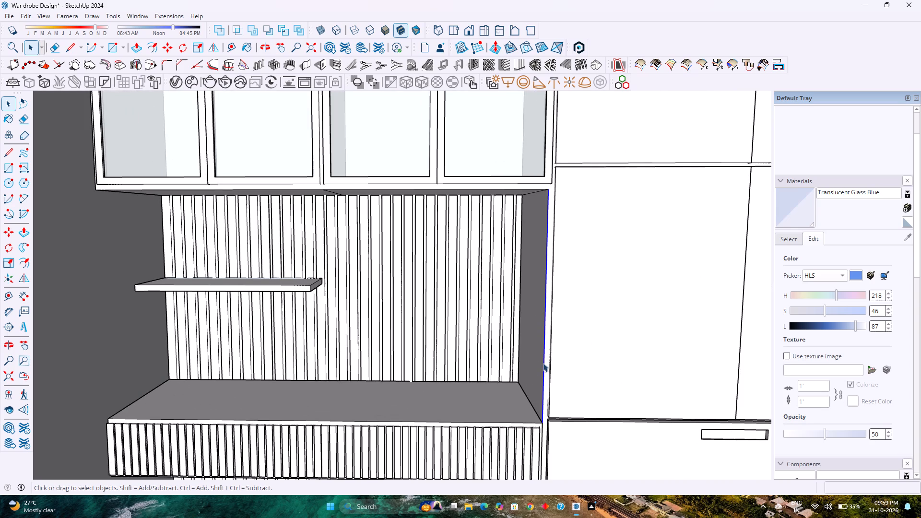
click(561, 358)
scroll(547, 431, up, 6)
middle_drag(543, 427, 536, 425)
scroll(514, 412, down, 5)
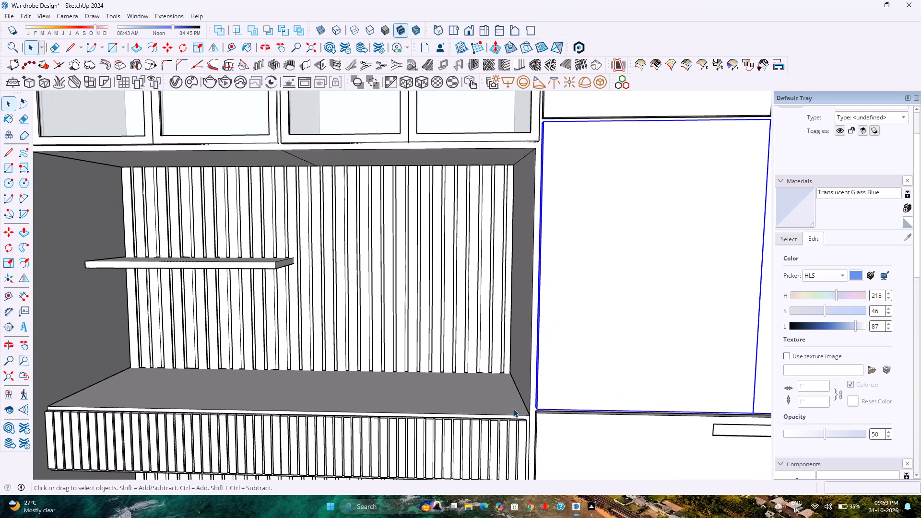
click(233, 49)
scroll(386, 384, up, 11)
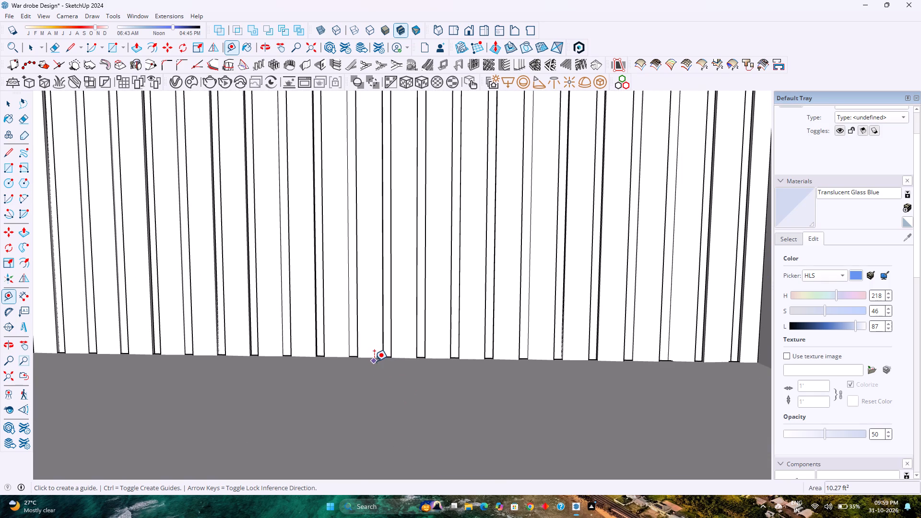
click(374, 357)
scroll(368, 324, down, 10)
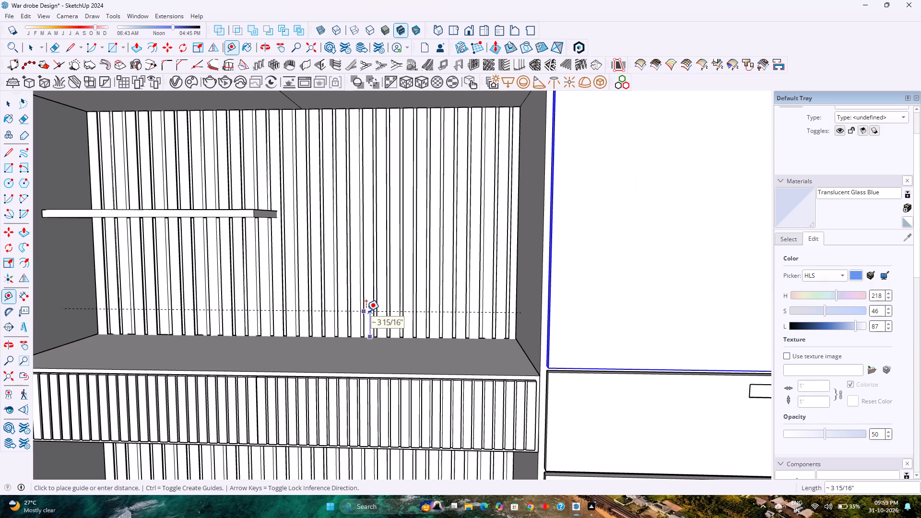
key(4)
key(Return)
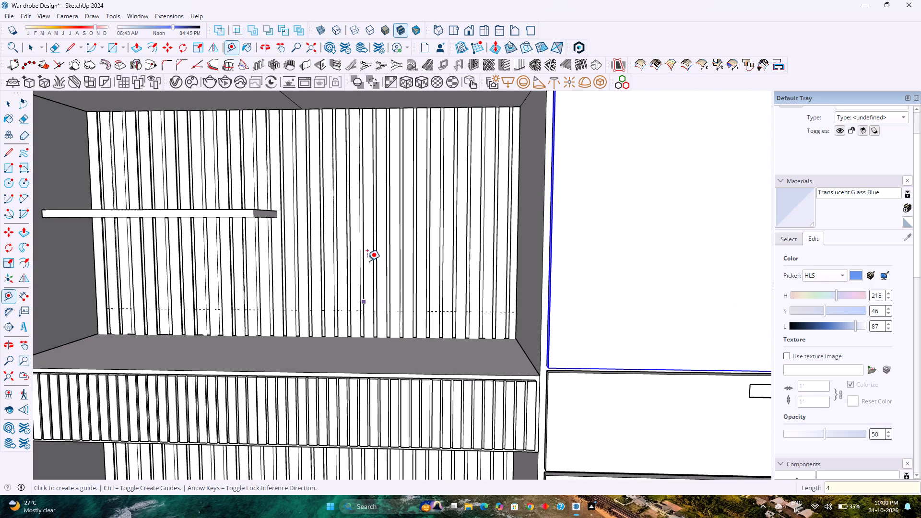
Place a horizontal guide on the fluted back panel, 4" below its top edge.
scroll(379, 111, up, 7)
click(382, 106)
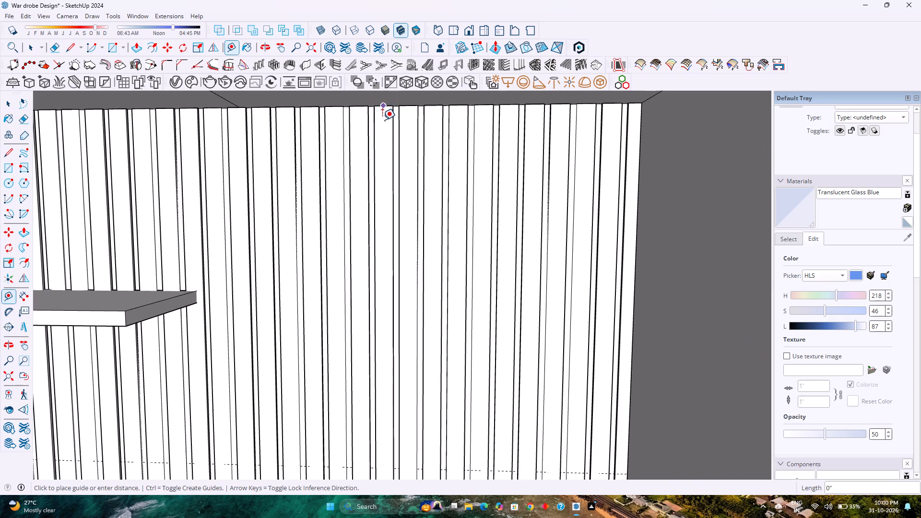
key(4)
key(Return)
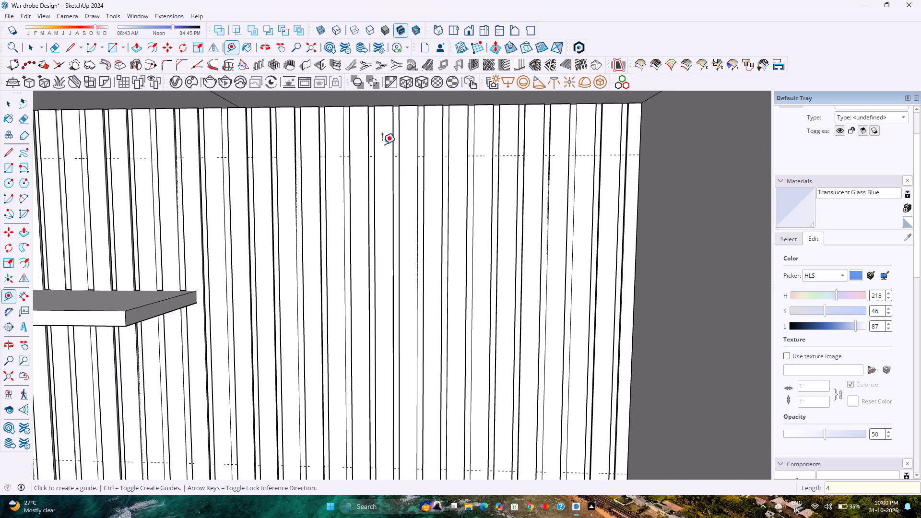
Place a vertical guide on the fluted back panel, 4" in from its side edge nearest the drawer unit.
scroll(382, 144, down, 6)
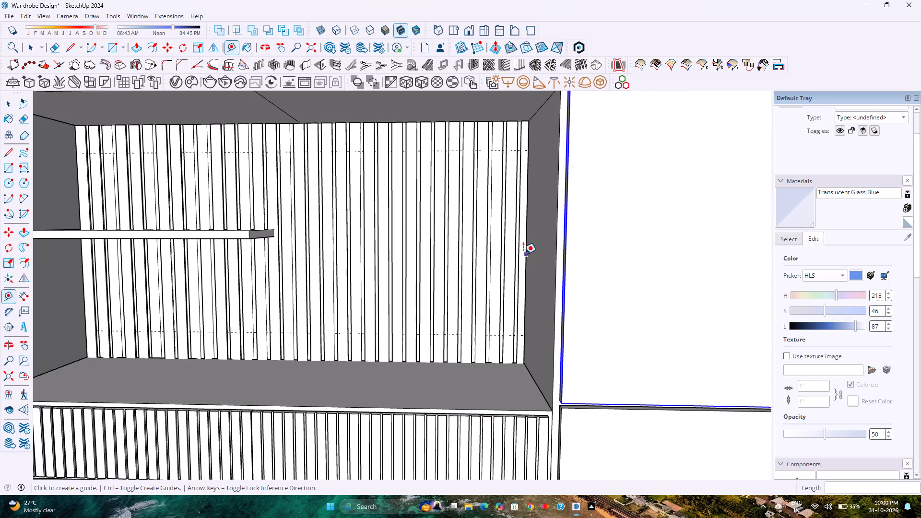
click(524, 254)
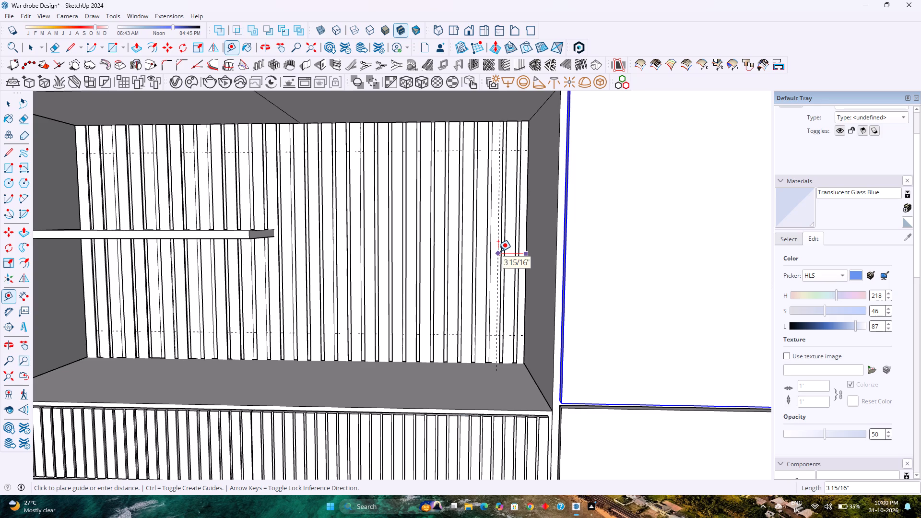
key(4)
key(Return)
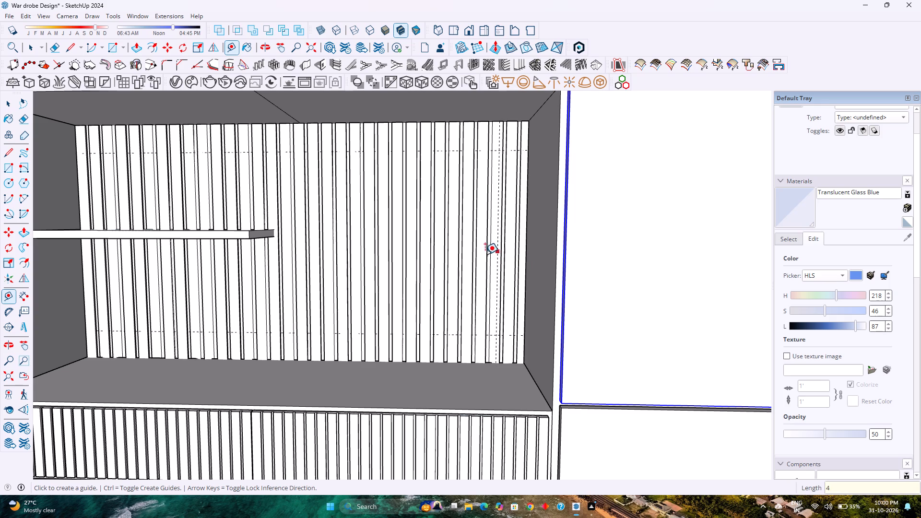
Place a vertical guide on the fluted back panel, 4" out from the floating shelf's free end along the red axis.
scroll(280, 237, up, 13)
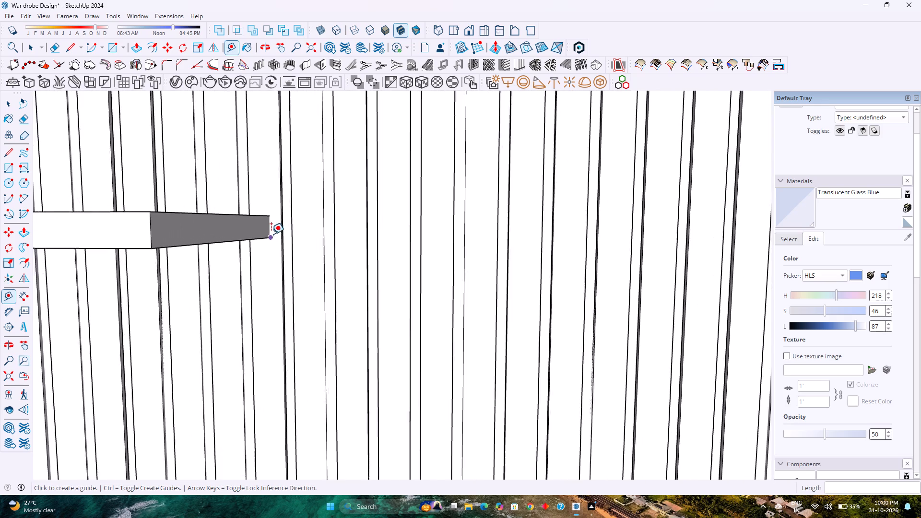
scroll(271, 234, up, 1)
click(271, 224)
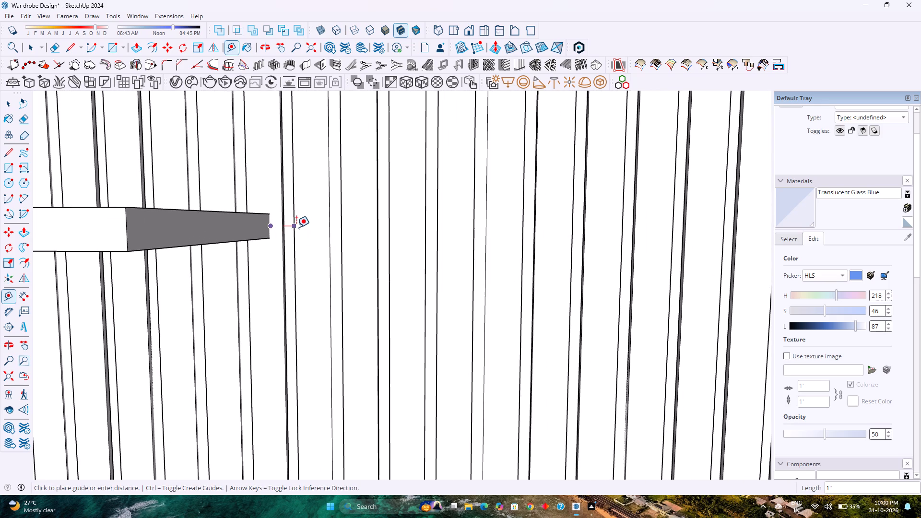
key(Escape)
scroll(262, 224, up, 6)
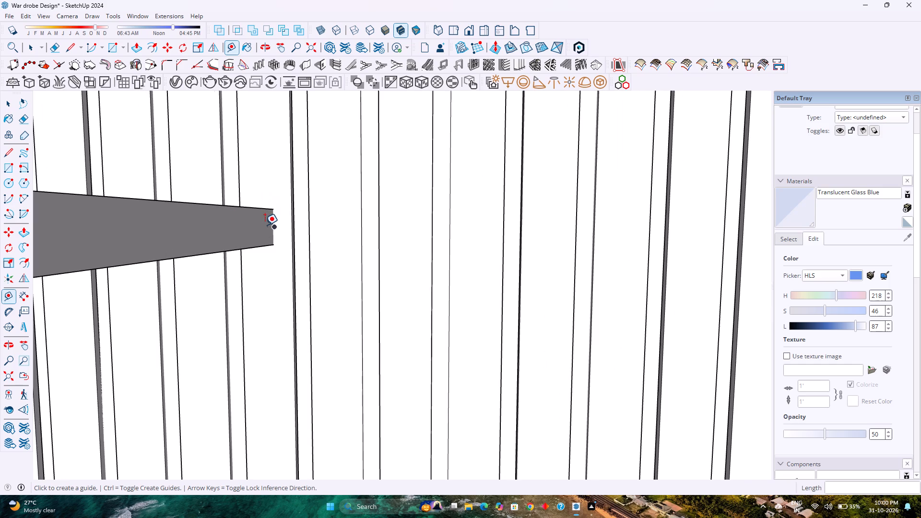
scroll(265, 225, up, 5)
key(Escape)
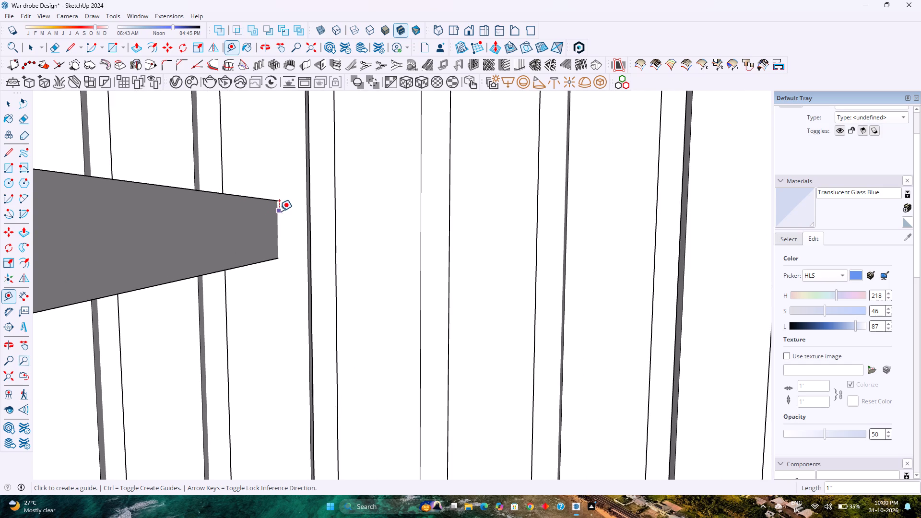
click(278, 211)
scroll(314, 212, down, 10)
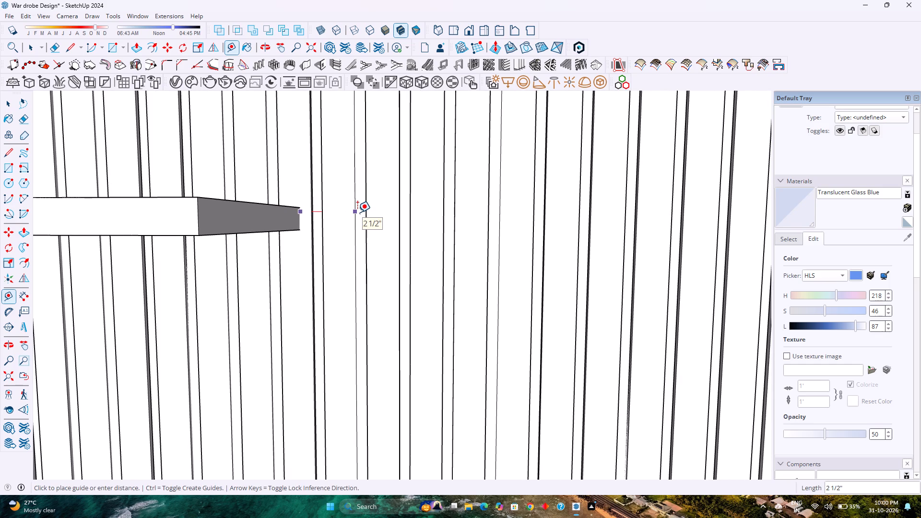
key(Right)
middle_drag(356, 215, 360, 233)
key(4)
key(Return)
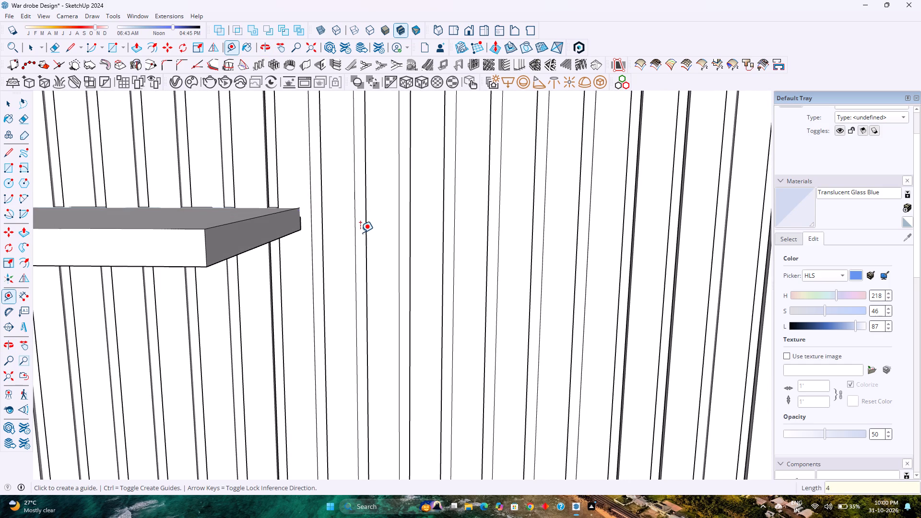
Draw a rectangle about 2' 6" wide on the fluted panel, from the shelf-side guide intersection down to the lower horizontal guide.
scroll(360, 233, down, 16)
middle_drag(360, 233, 360, 221)
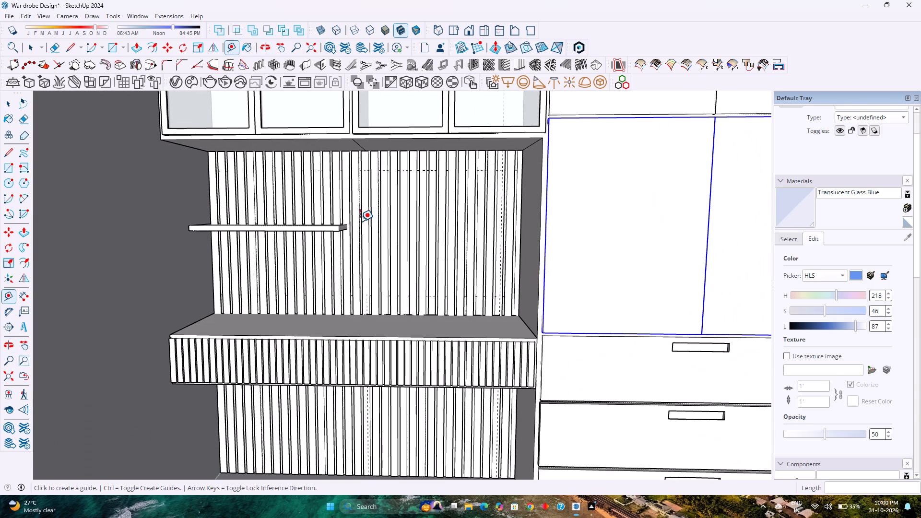
key(r)
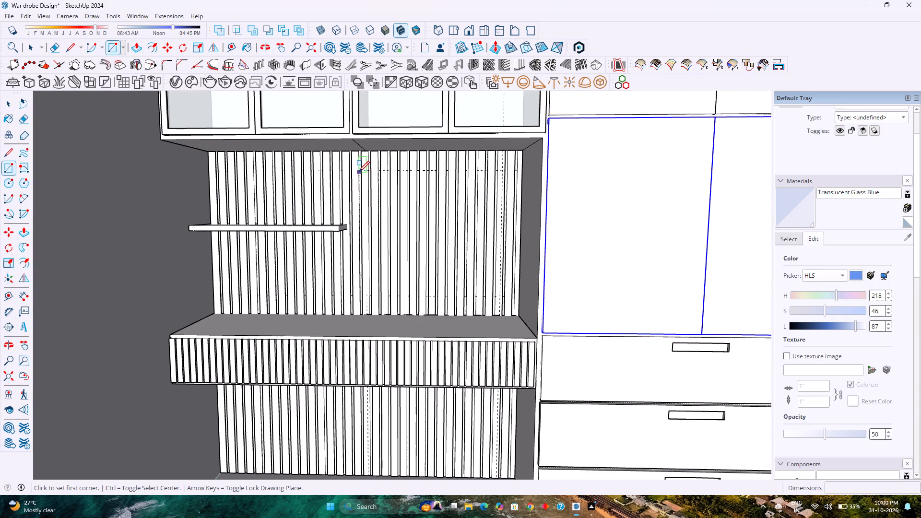
scroll(358, 172, up, 13)
middle_drag(358, 172, 370, 188)
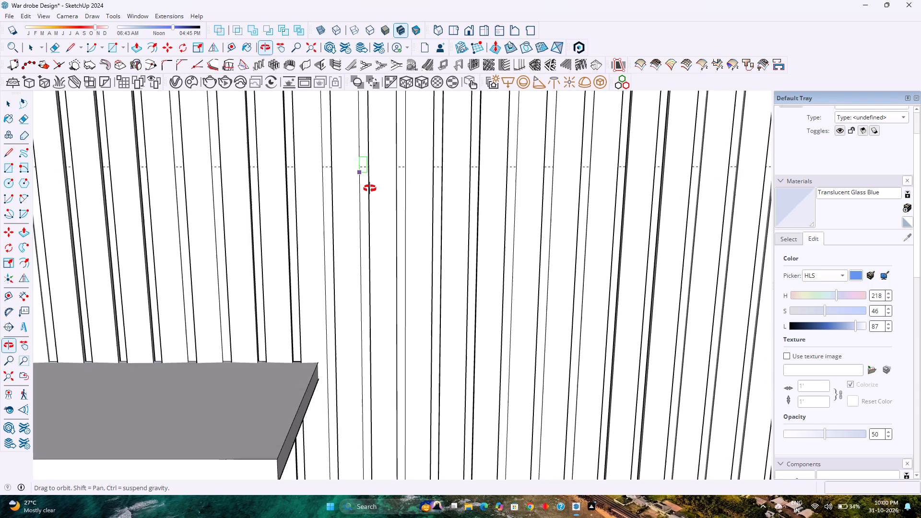
middle_drag(370, 188, 372, 191)
click(386, 166)
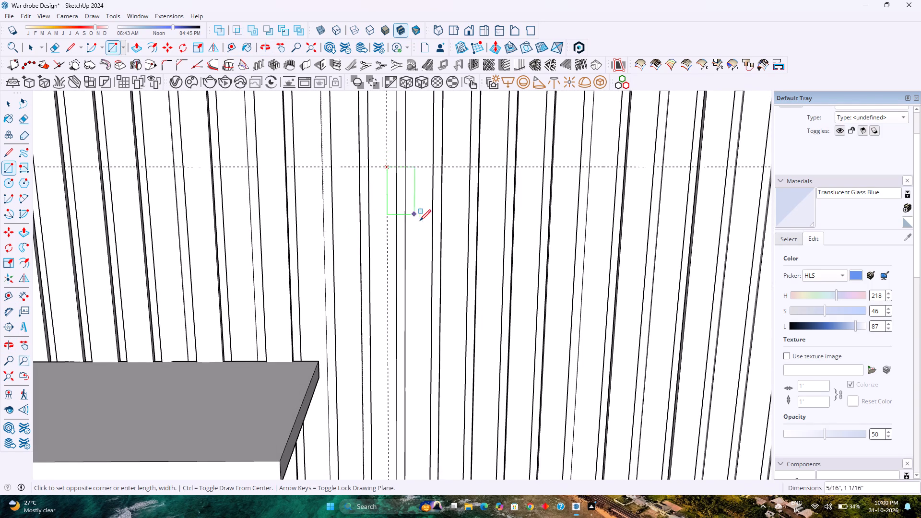
scroll(420, 221, down, 16)
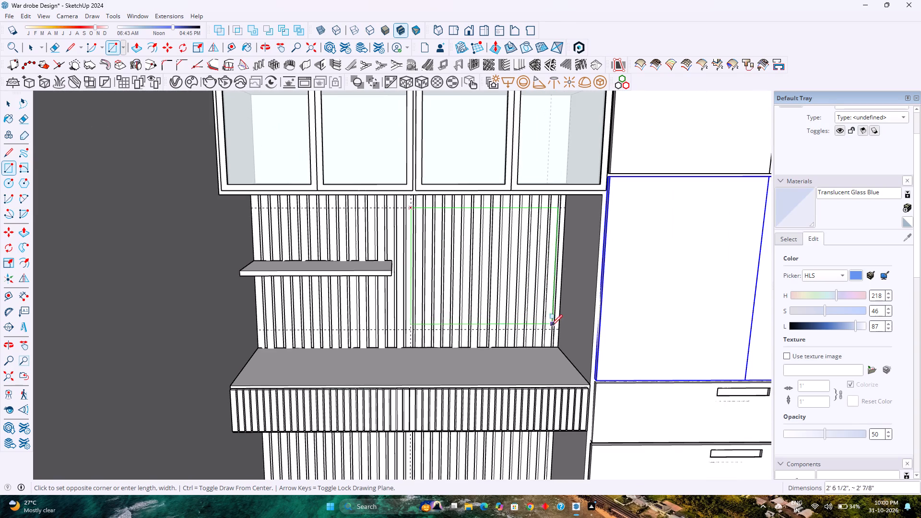
click(554, 330)
Select the new rectangle's face with its edges and make it a group.
key(space)
double_click(510, 294)
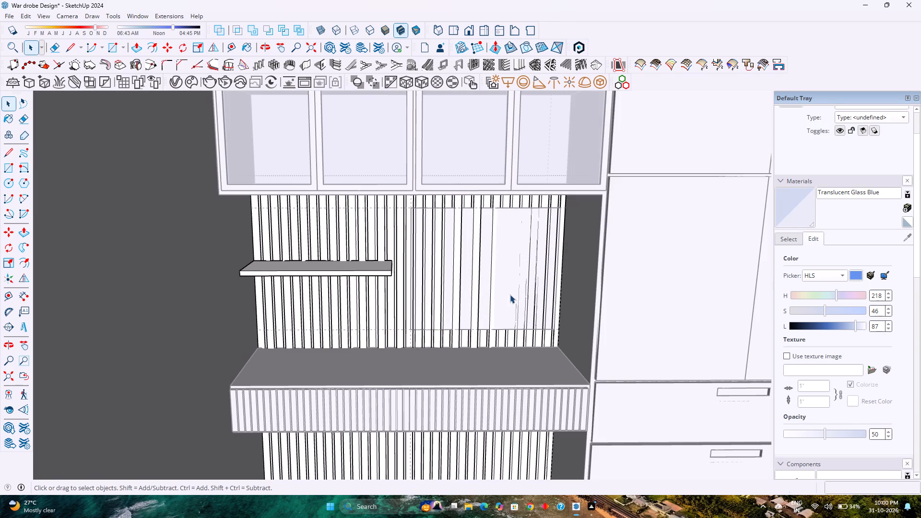
key(Escape)
click(502, 281)
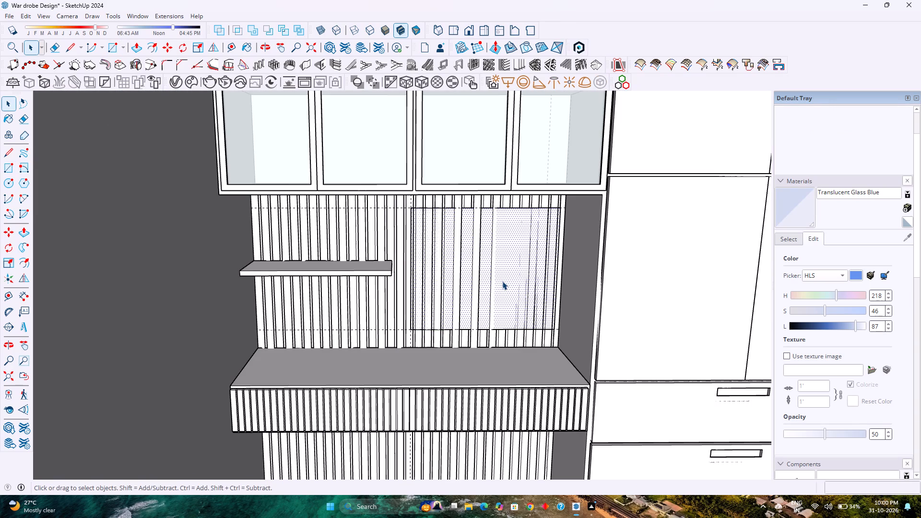
double_click(502, 281)
right_click(502, 281)
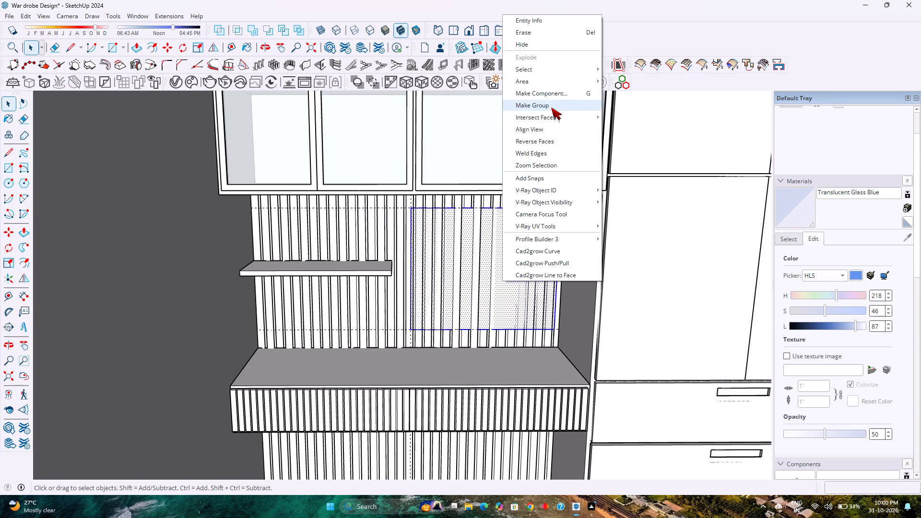
click(551, 107)
Open the rectangle group and push/pull its face outward 1" to form a board.
double_click(502, 259)
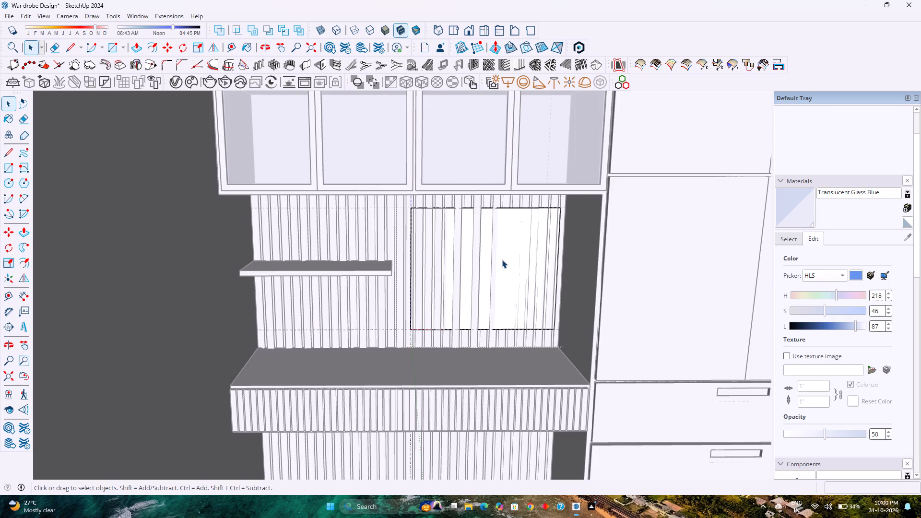
key(p)
click(502, 259)
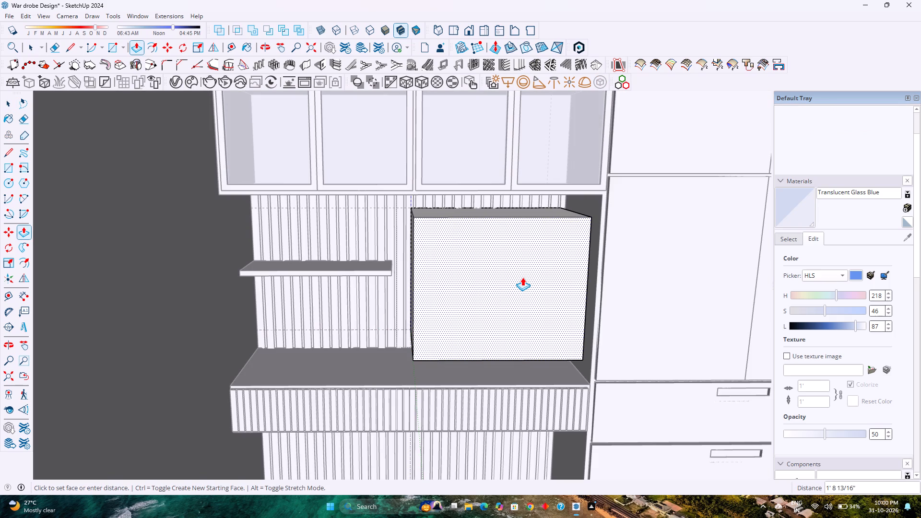
key(1)
key(Return)
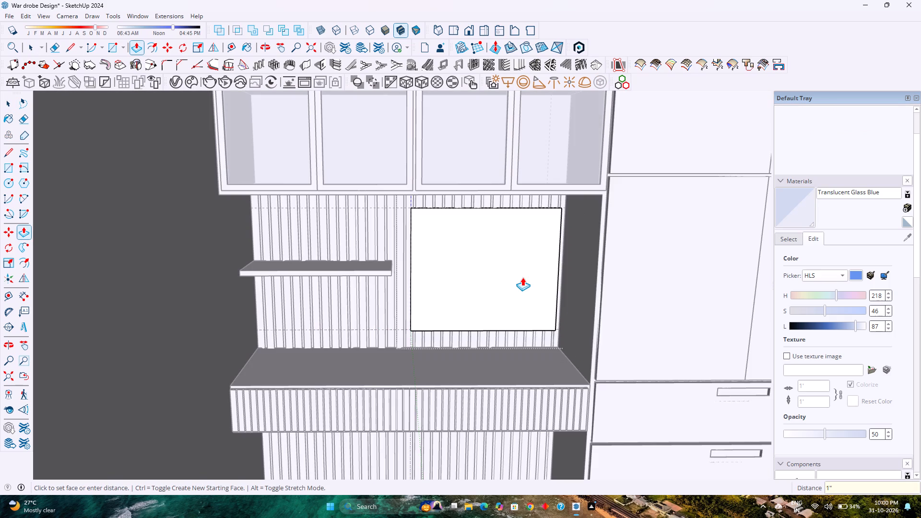
key(space)
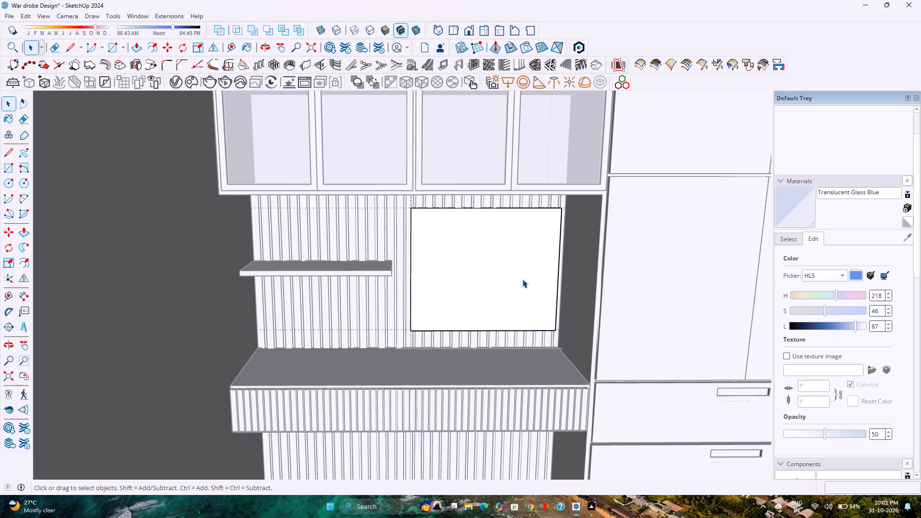
Close the board's group and delete all guides.
scroll(525, 274, up, 3)
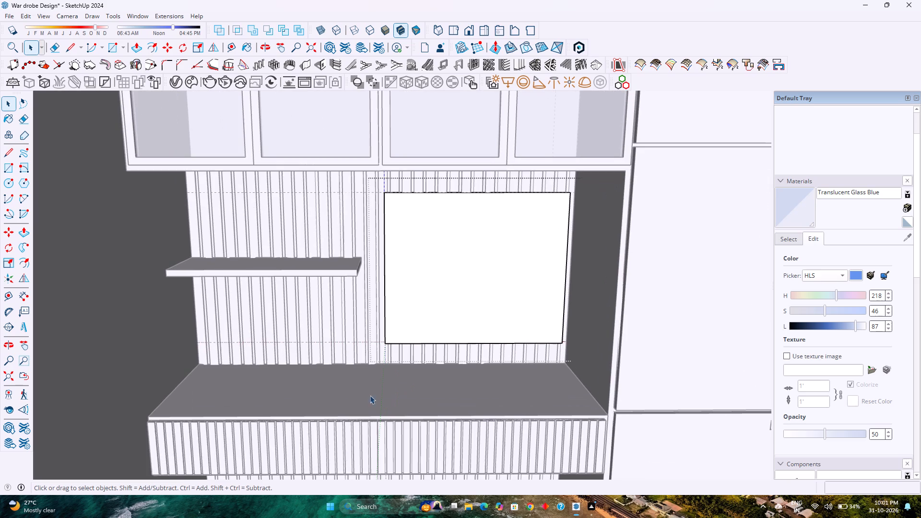
middle_drag(566, 316, 547, 246)
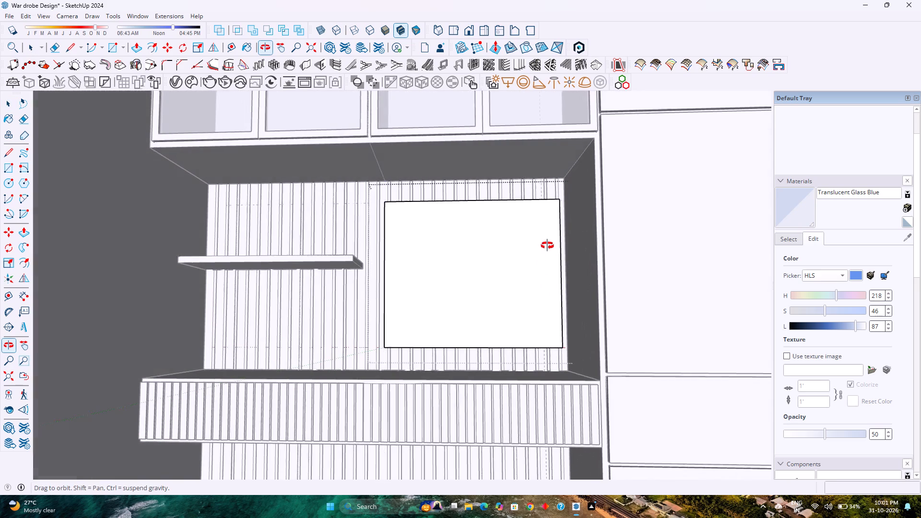
middle_drag(547, 246, 548, 246)
middle_click(548, 246)
scroll(546, 241, down, 2)
scroll(546, 242, up, 3)
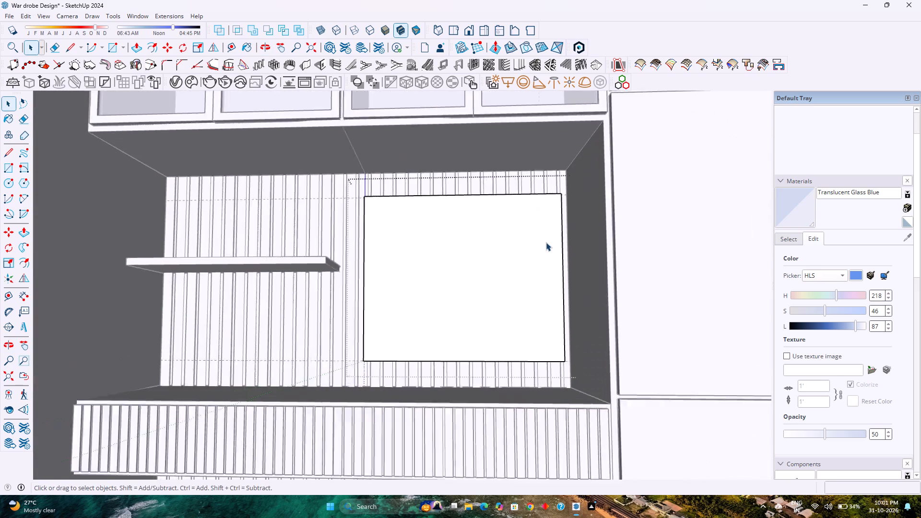
scroll(546, 242, up, 2)
middle_drag(546, 242, 561, 263)
scroll(516, 263, down, 5)
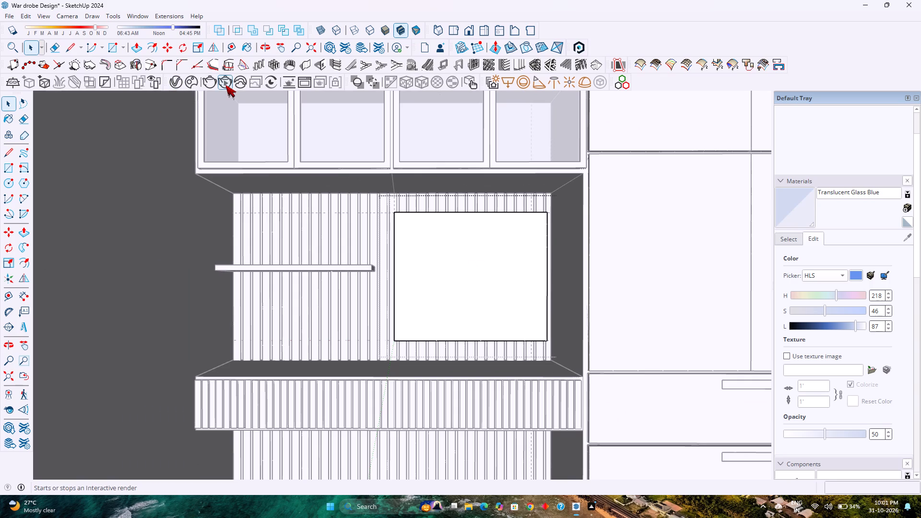
key(Escape)
click(27, 19)
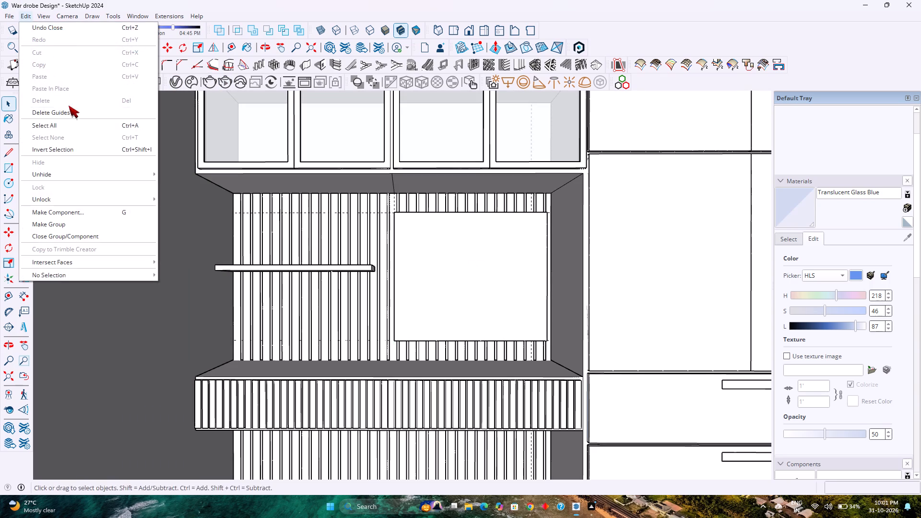
click(75, 115)
Reopen the board's group and place vertical guides 3" inside both of its side edges.
double_click(438, 267)
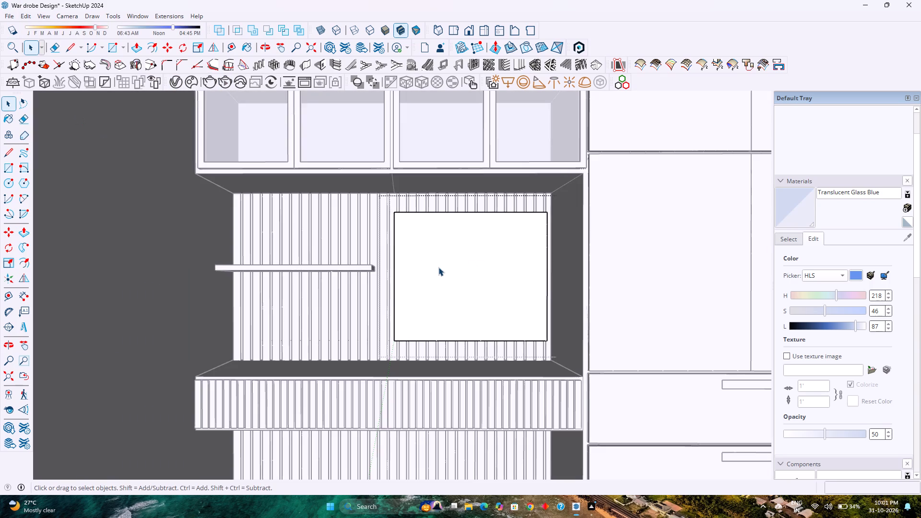
scroll(438, 267, up, 3)
click(238, 51)
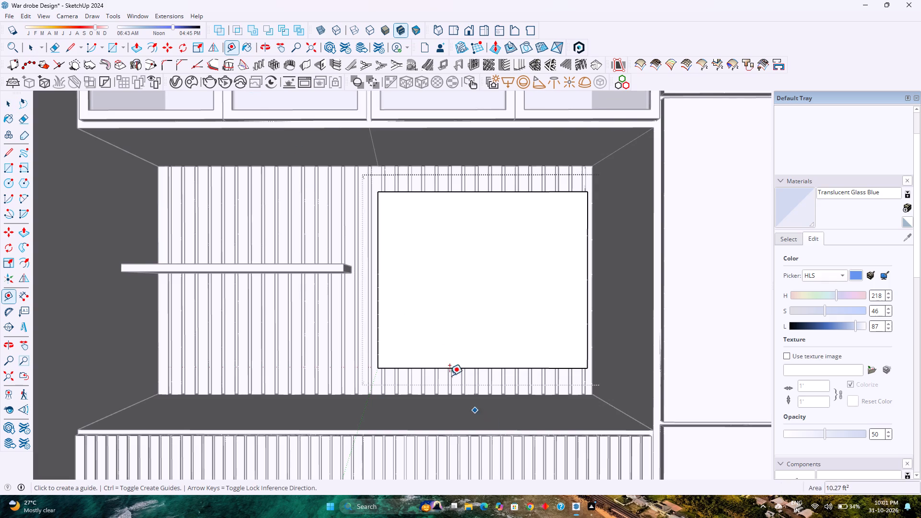
click(380, 296)
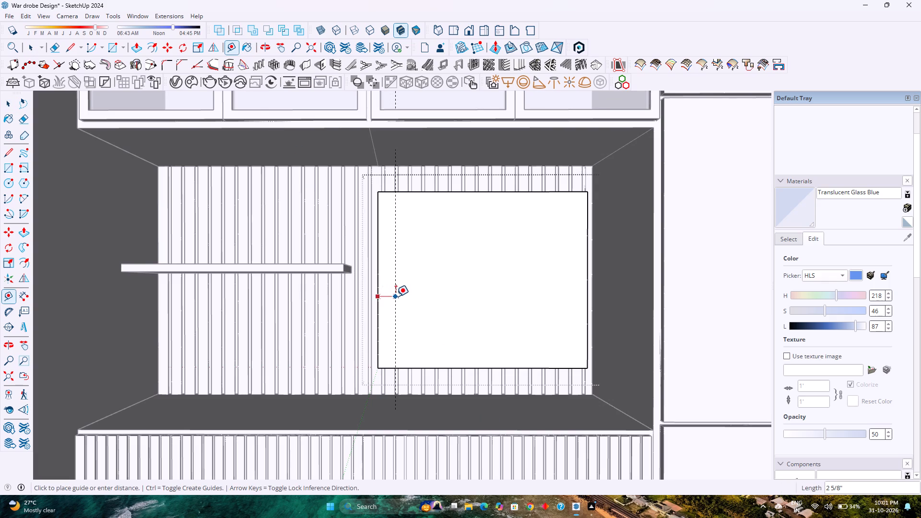
key(3)
key(Return)
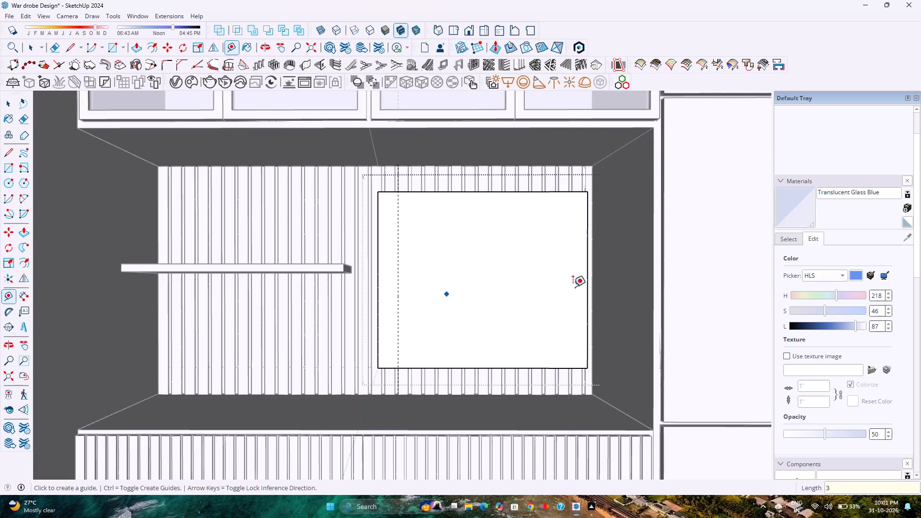
click(589, 280)
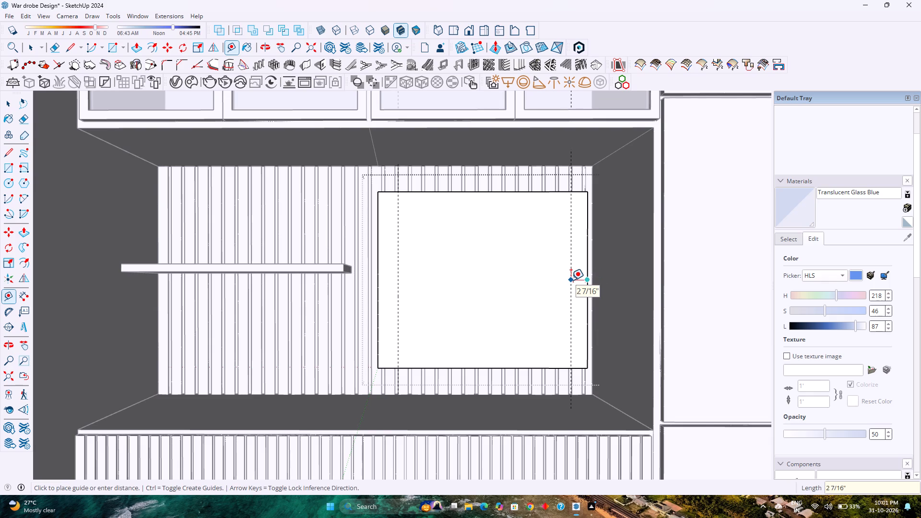
key(3)
key(Return)
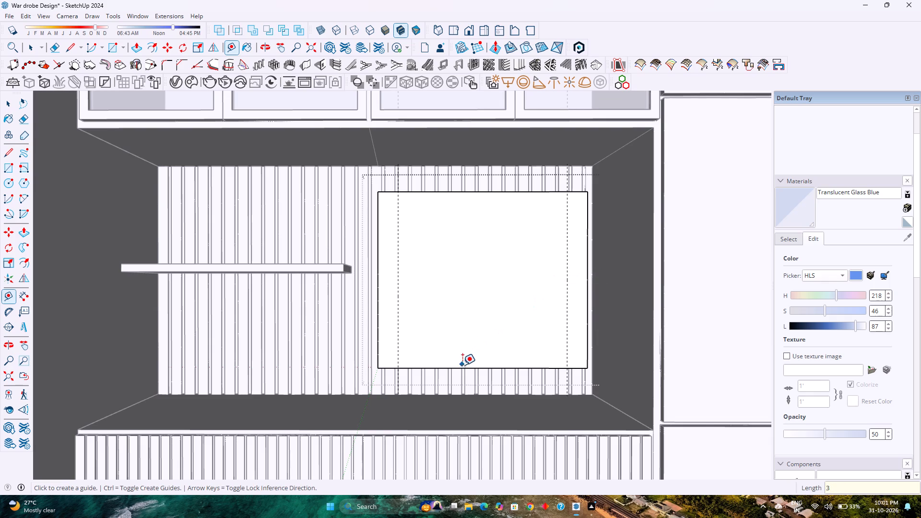
Place horizontal guides 3" inside the board's bottom and top edges.
click(464, 368)
key(3)
key(Return)
click(473, 193)
key(3)
key(Return)
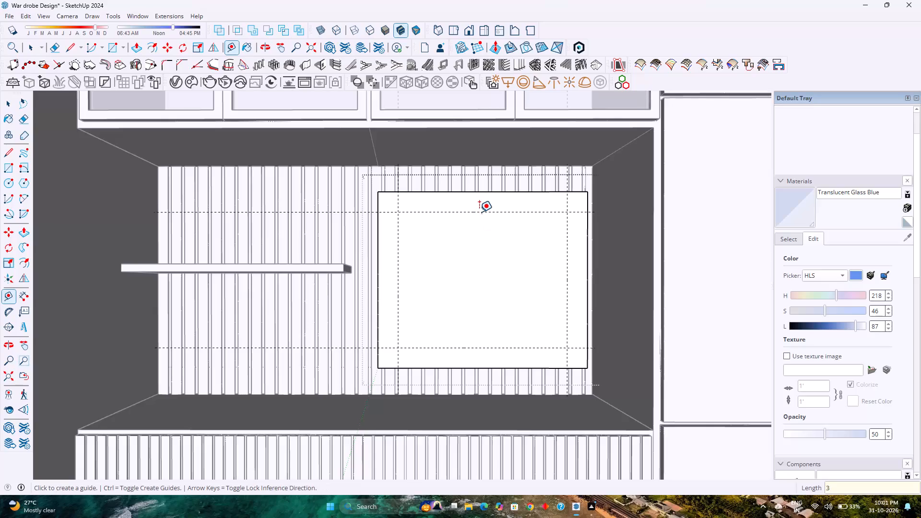
Draw a tangent rounding arc, about 4 1/4" end to end, across each of the board's four corners where the guides meet its edges.
key(a)
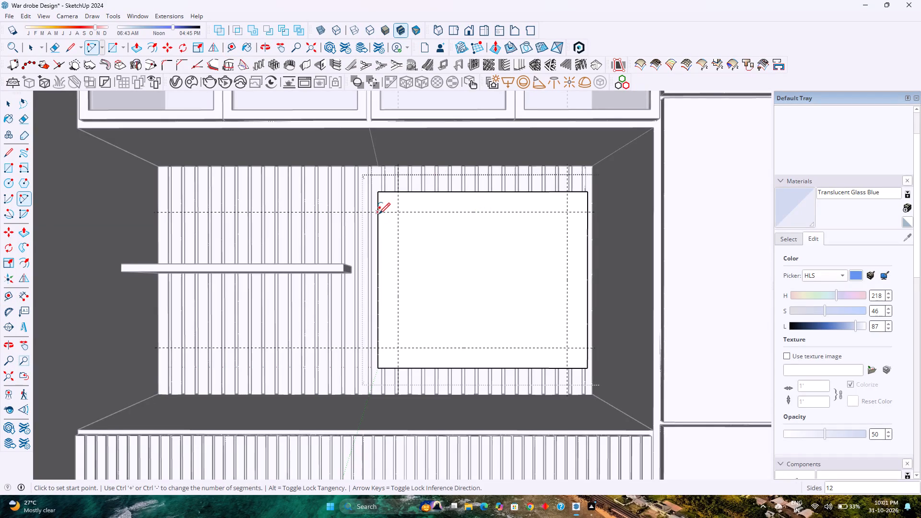
click(379, 214)
double_click(398, 194)
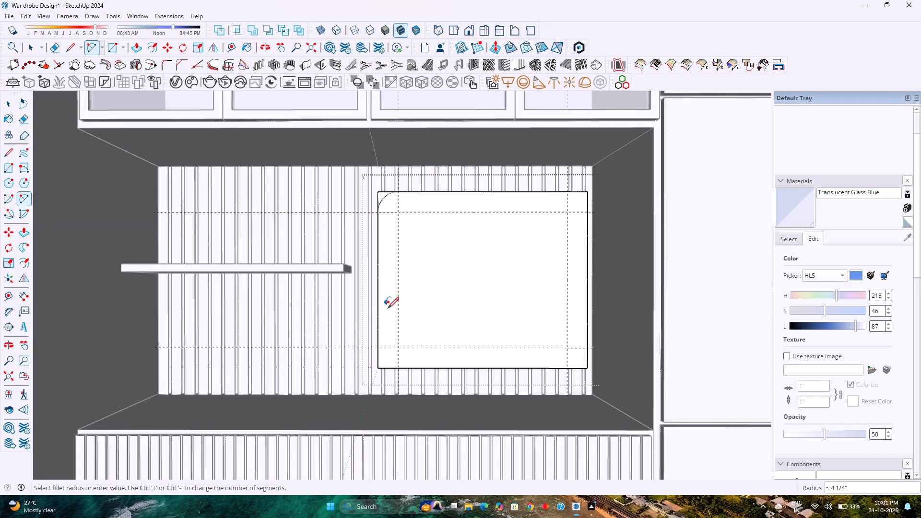
click(380, 349)
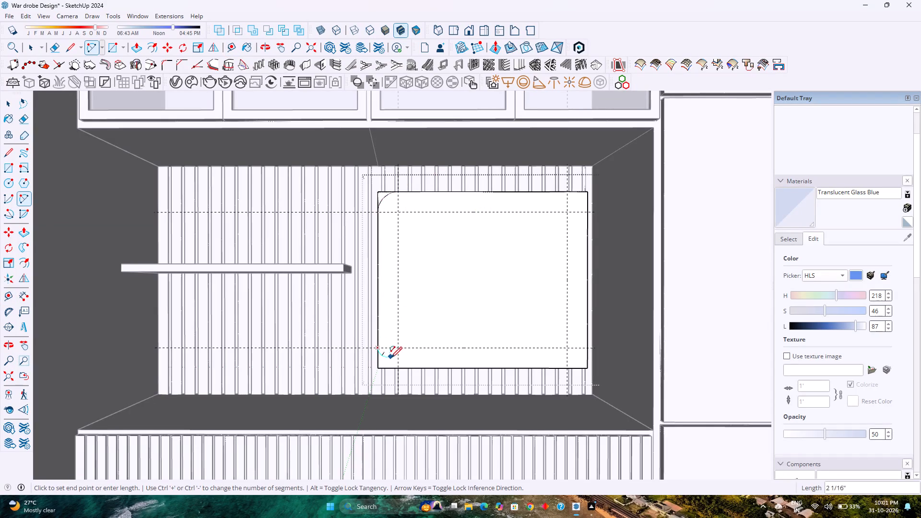
double_click(398, 368)
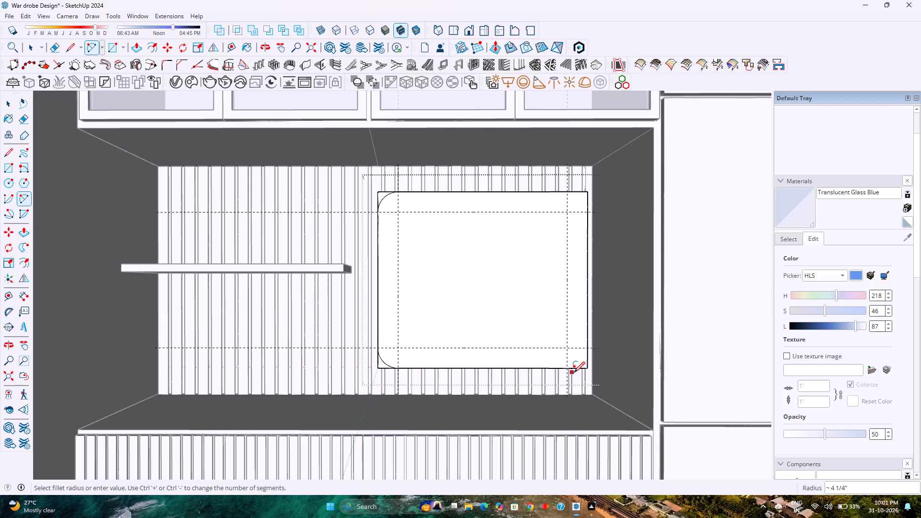
click(567, 367)
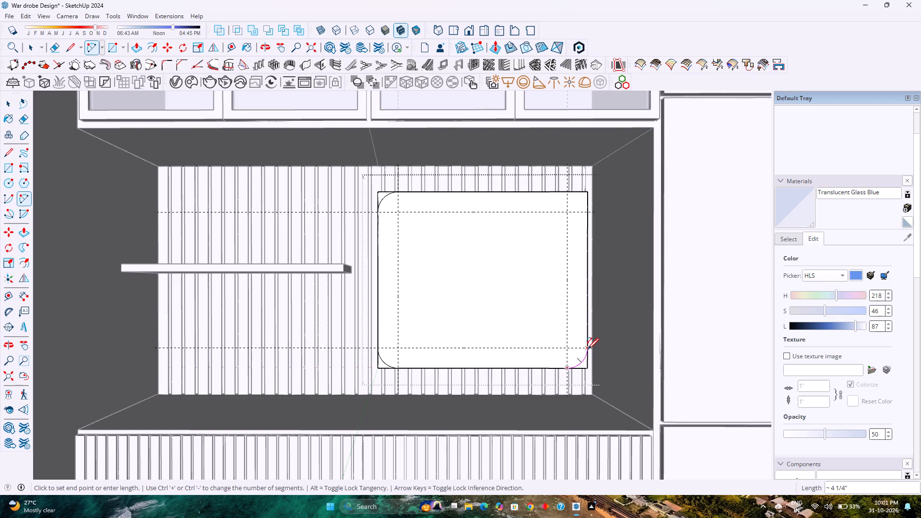
double_click(588, 349)
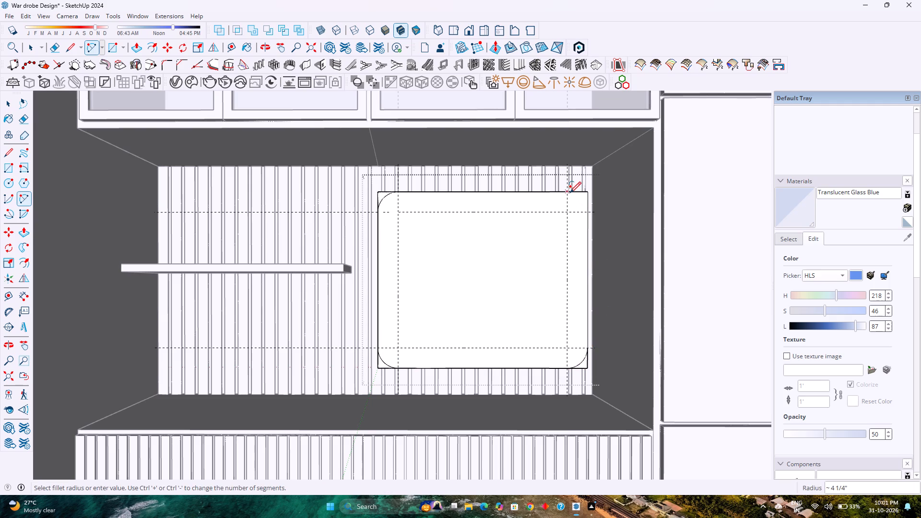
click(570, 193)
double_click(586, 211)
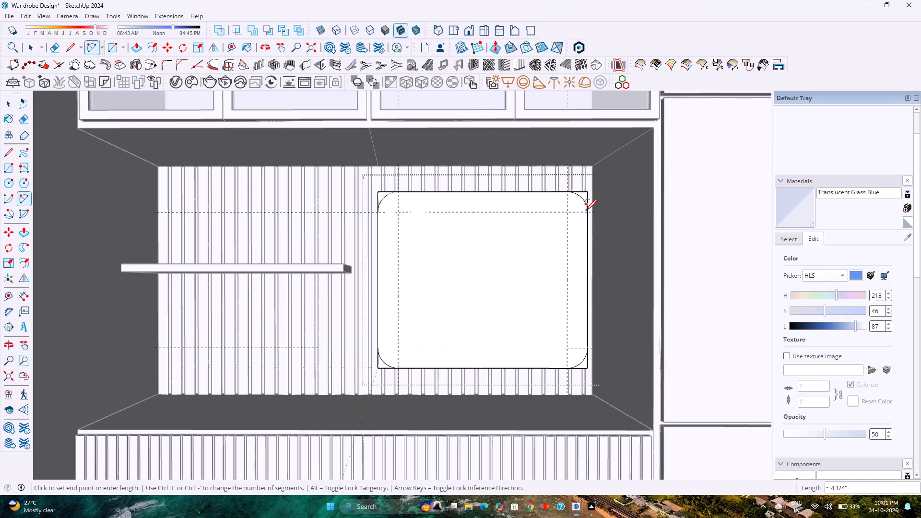
key(space)
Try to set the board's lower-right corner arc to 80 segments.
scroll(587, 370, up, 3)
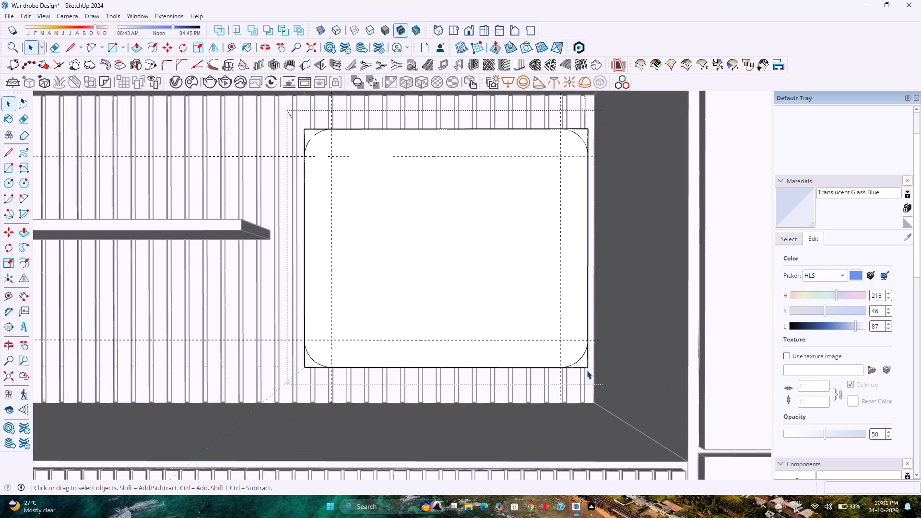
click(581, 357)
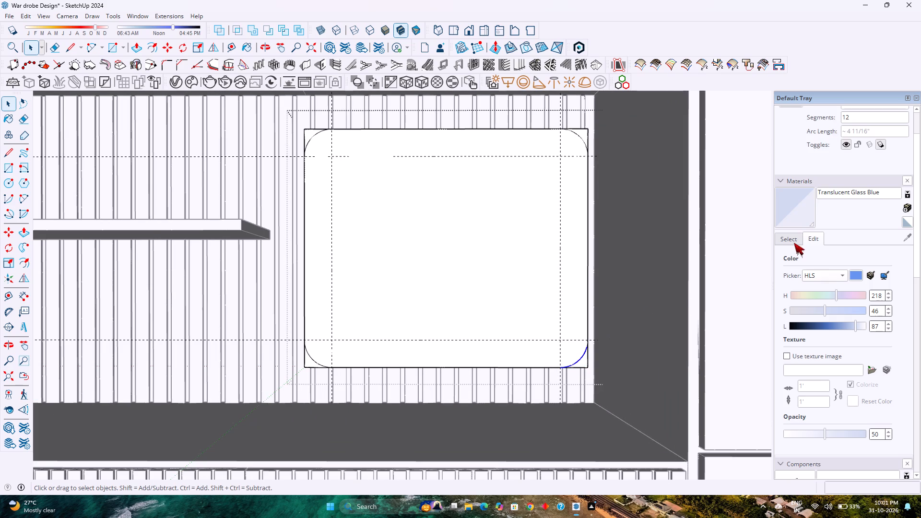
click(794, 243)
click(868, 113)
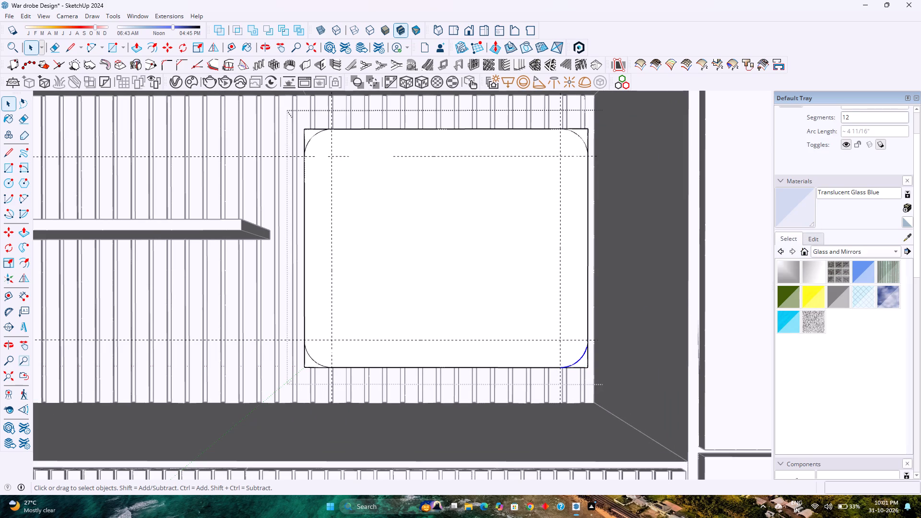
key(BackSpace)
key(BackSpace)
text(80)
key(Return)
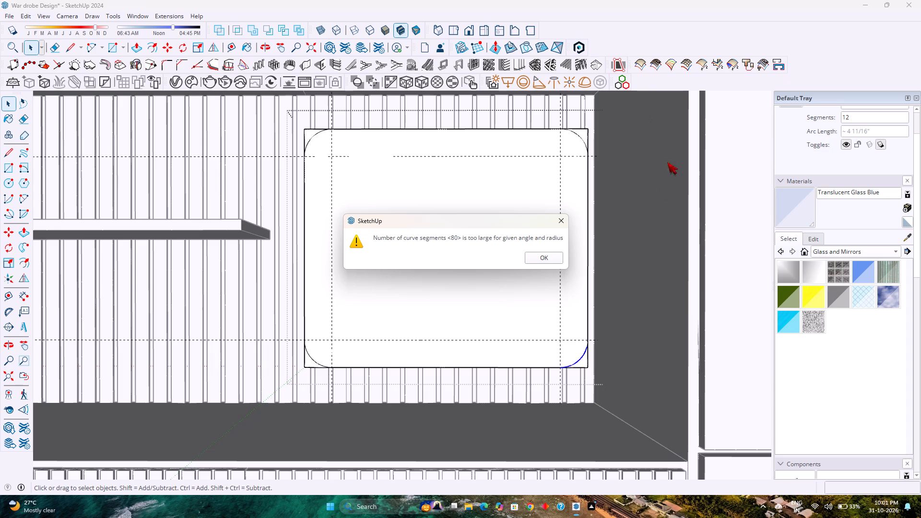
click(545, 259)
Set all four corner arcs of the board to 60 segments each, starting with the lower-right one.
double_click(875, 121)
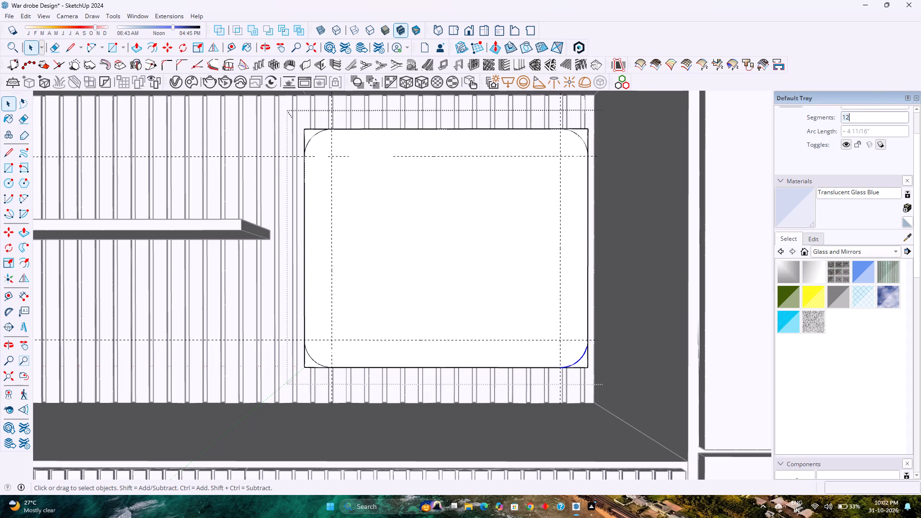
text(60)
key(Return)
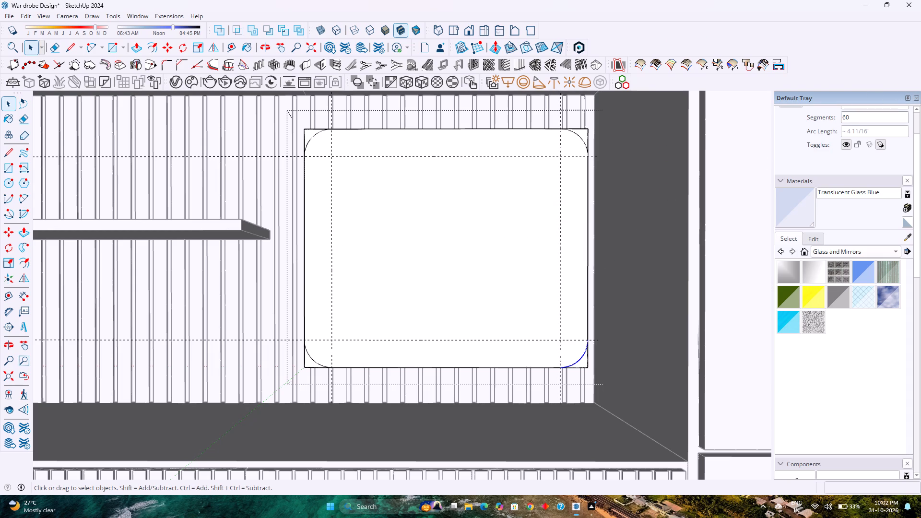
click(579, 136)
double_click(877, 118)
text(60)
key(Return)
click(317, 136)
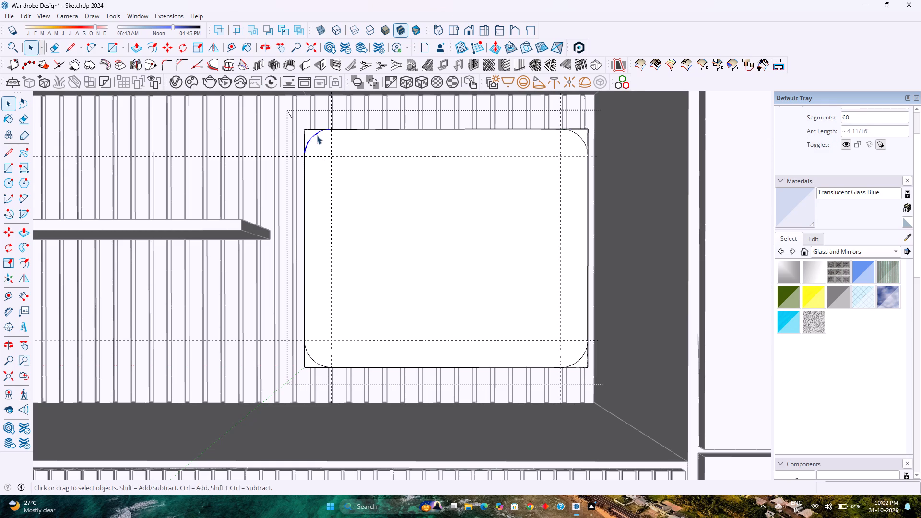
double_click(858, 118)
text(60)
key(Return)
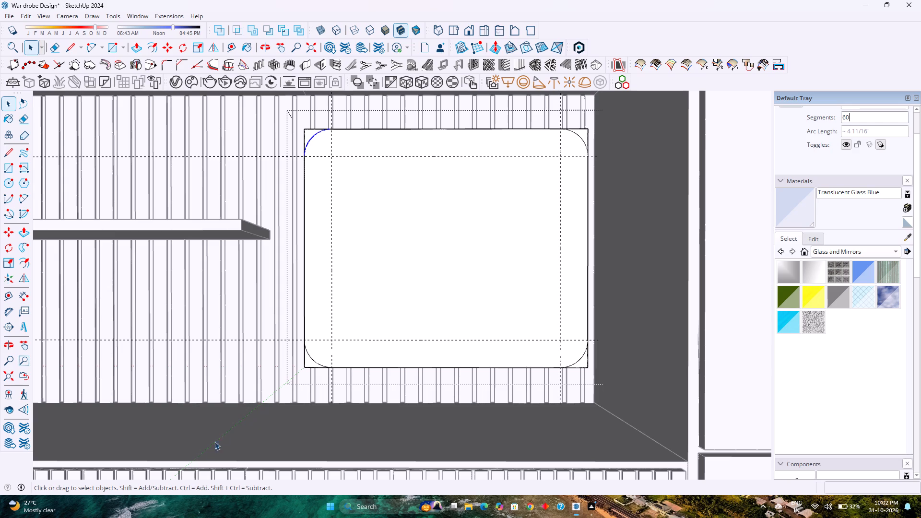
click(314, 362)
double_click(881, 120)
text(60)
key(Return)
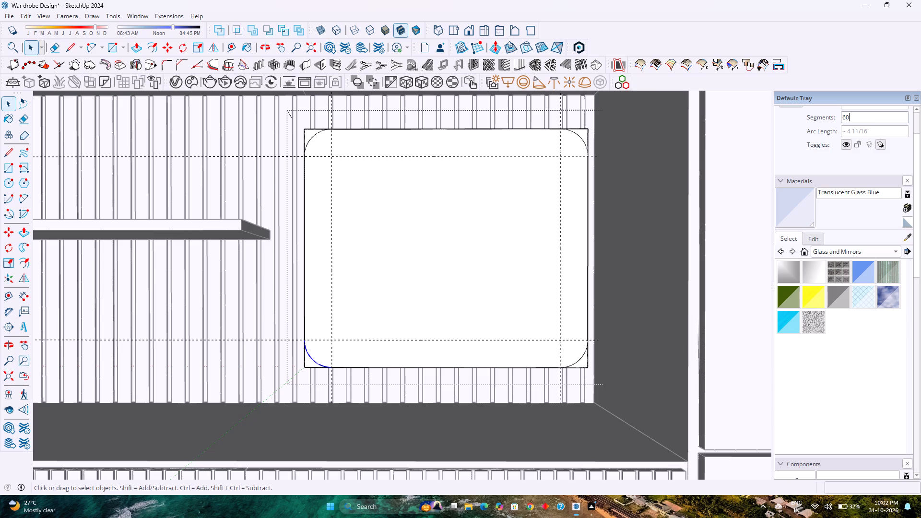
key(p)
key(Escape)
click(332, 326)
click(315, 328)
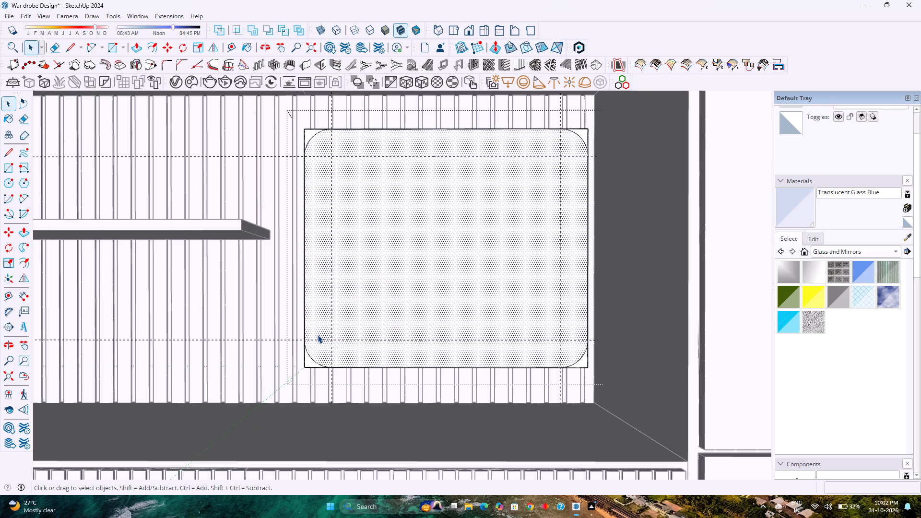
Push/pull the four corner pieces outside the arcs back 1" through the board to round its corners.
key(p)
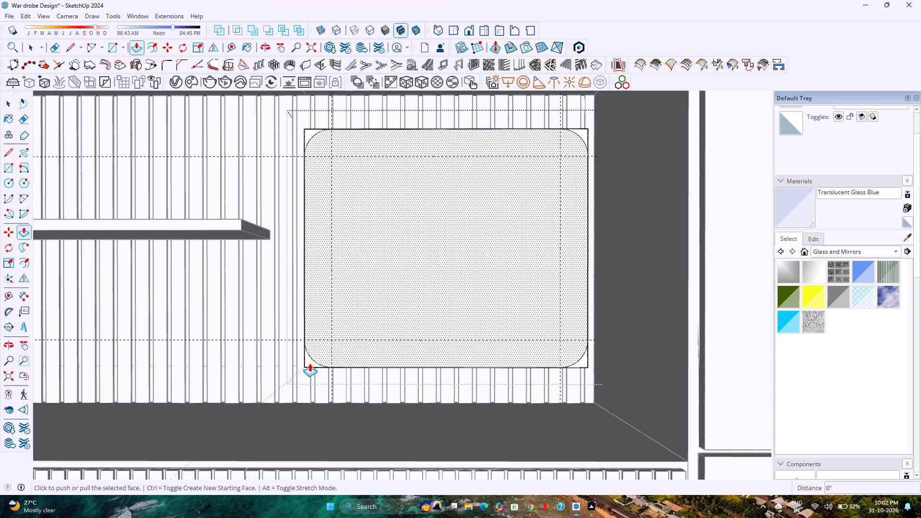
key(Escape)
click(311, 361)
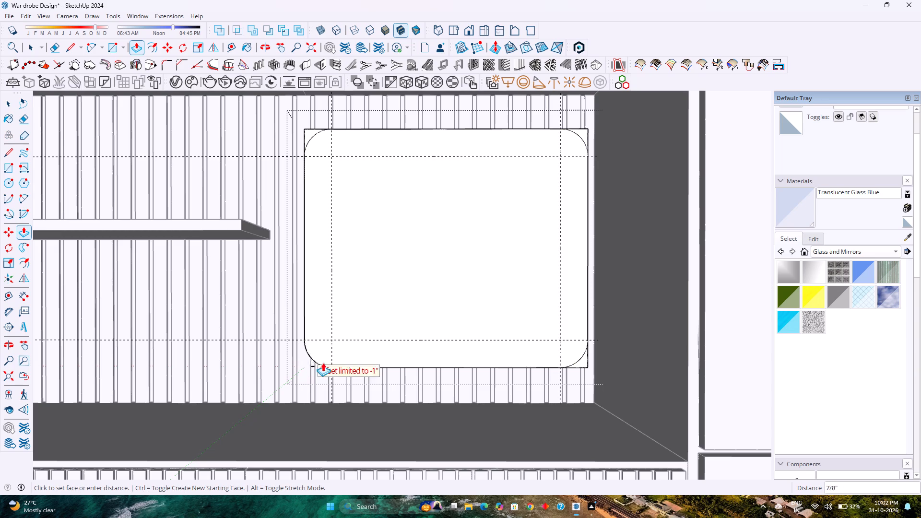
key(1)
key(Return)
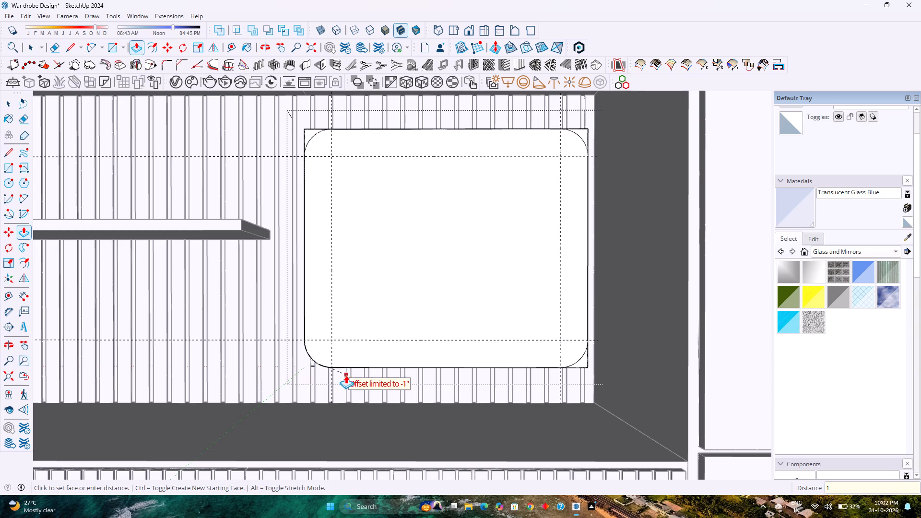
double_click(583, 362)
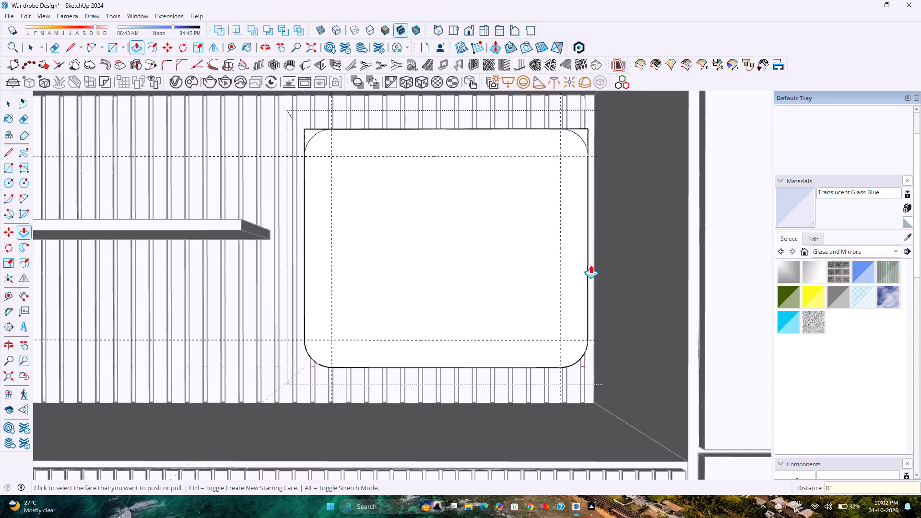
double_click(585, 134)
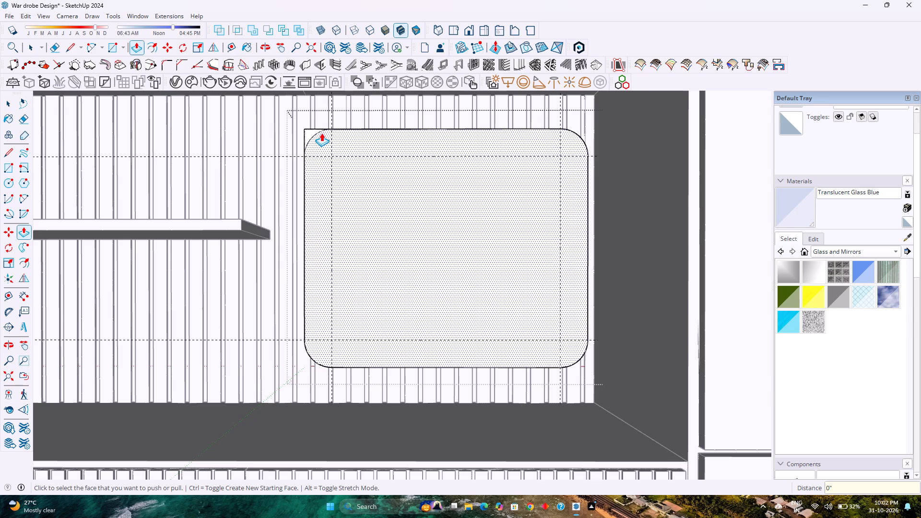
double_click(308, 133)
middle_drag(343, 170, 460, 240)
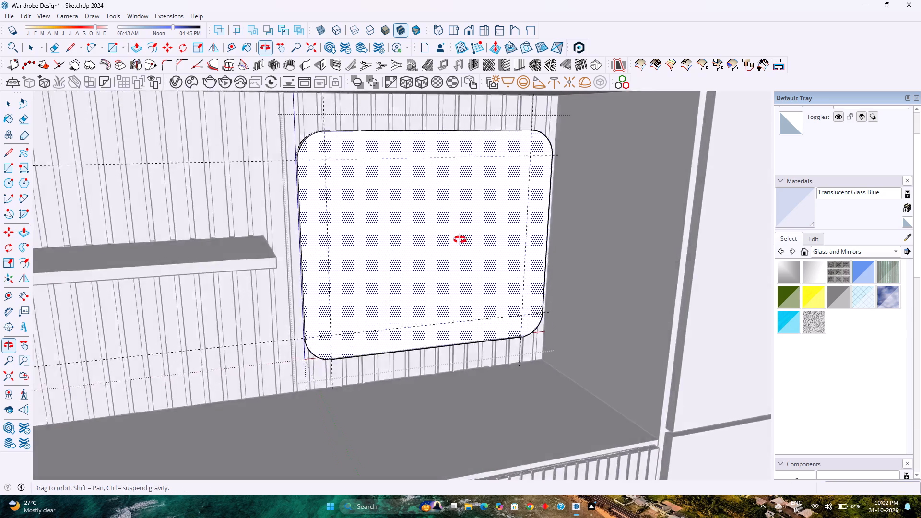
middle_drag(460, 240, 506, 242)
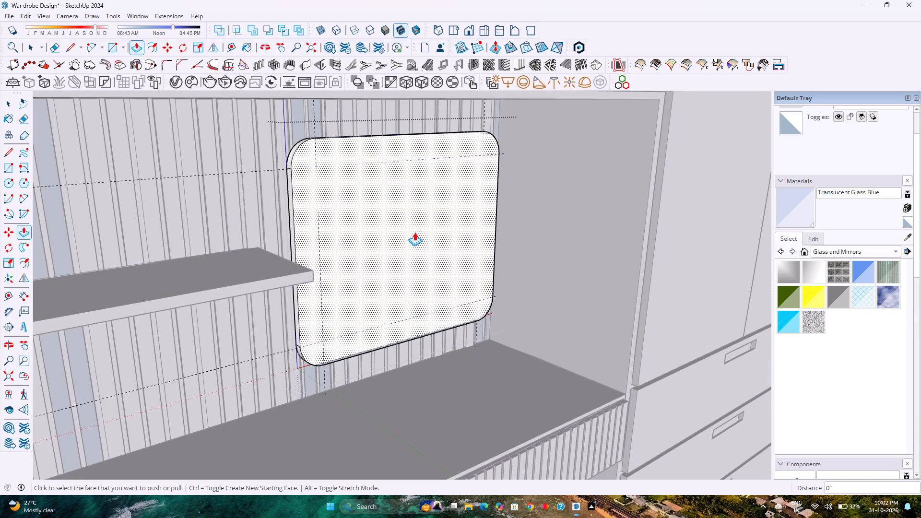
Push the front face of the rounded board back 0.75" toward the fluted panel and close the board's group.
click(414, 232)
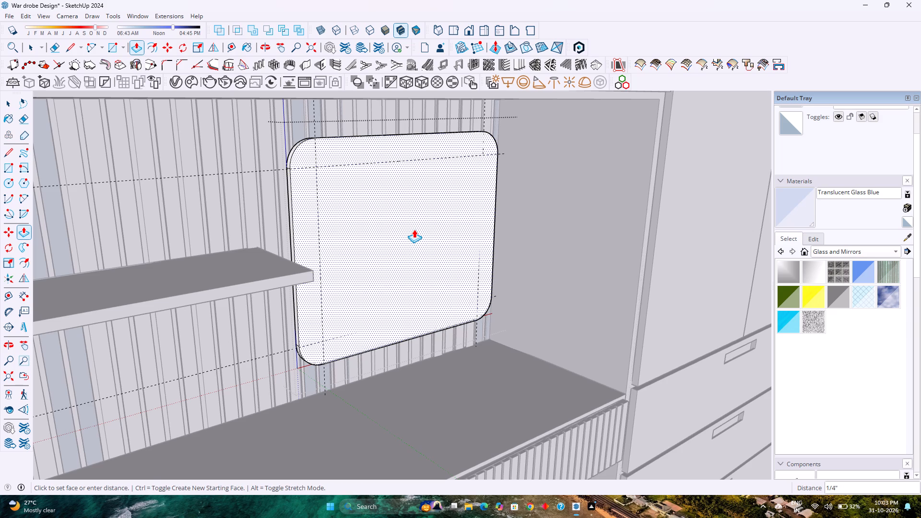
text(0.)
text(75)
key(Return)
key(space)
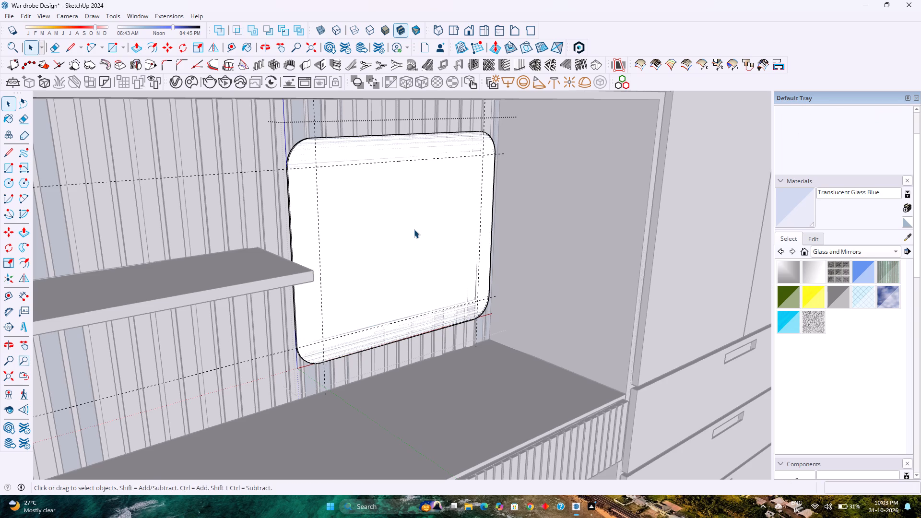
key(Escape)
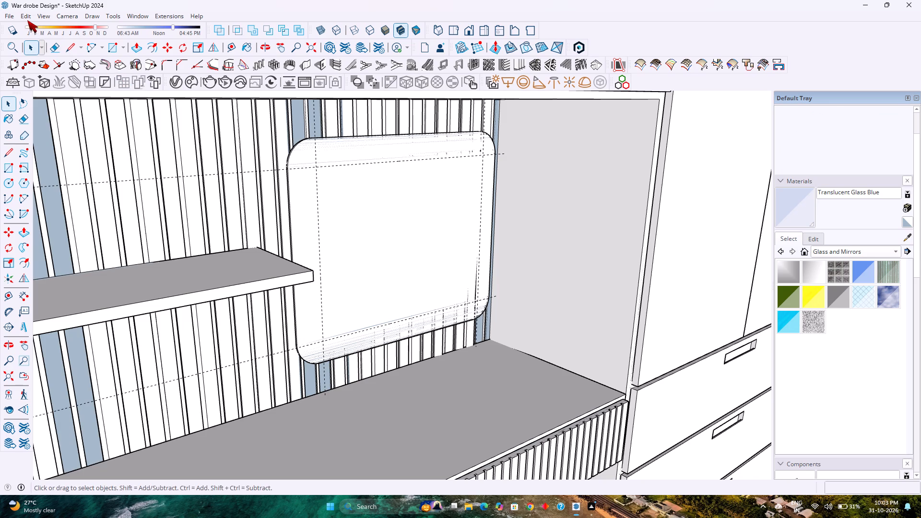
Delete all the construction guides in the model.
click(27, 17)
click(62, 113)
Move the rounded board 20' straight out from the fluted back panel along the green axis.
scroll(142, 326, down, 4)
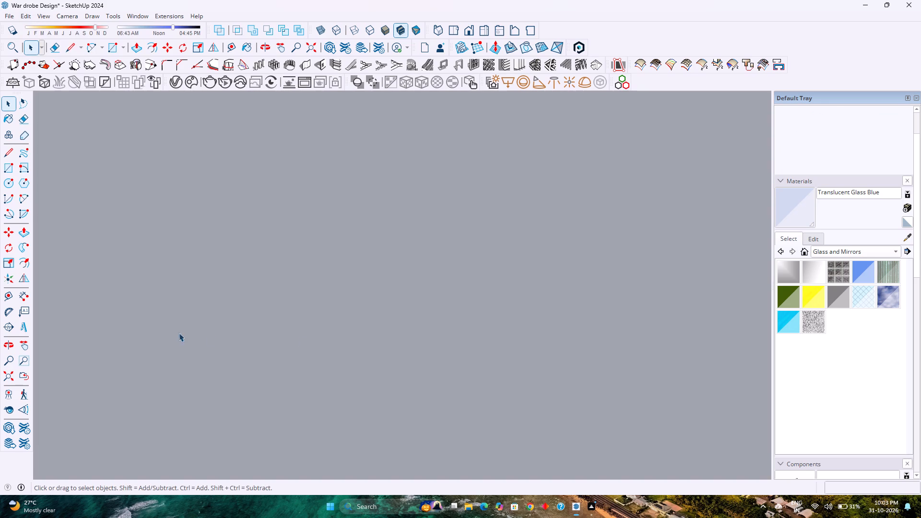
click(13, 377)
middle_drag(283, 341, 280, 342)
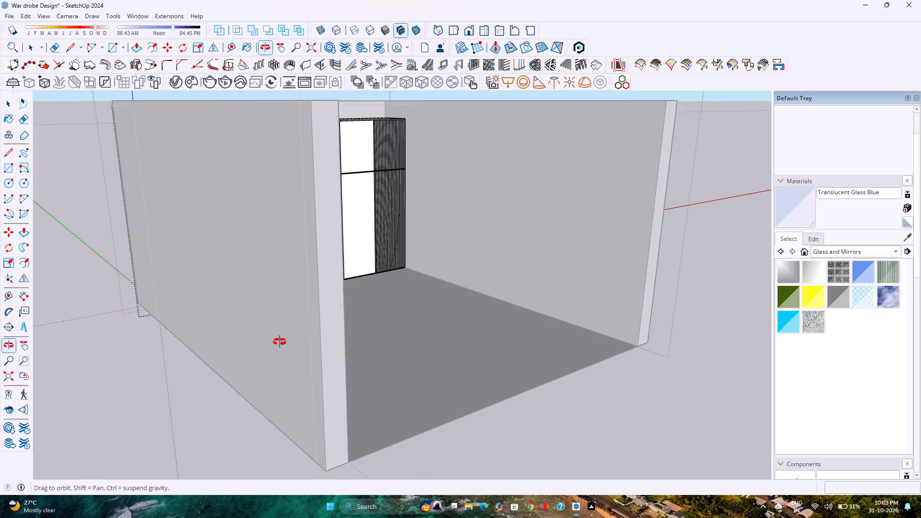
middle_drag(280, 342, 84, 333)
scroll(394, 231, up, 15)
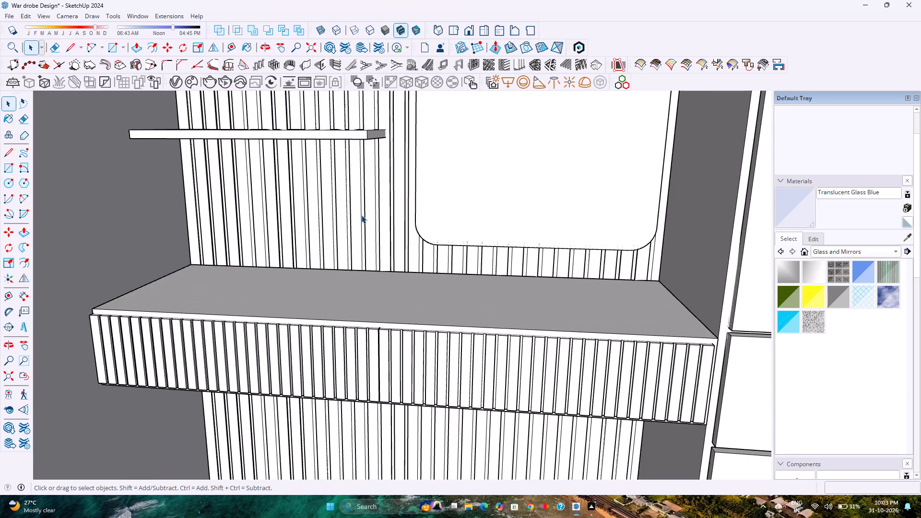
scroll(361, 215, up, 2)
middle_drag(361, 215, 407, 244)
middle_click(407, 244)
middle_click(407, 244)
middle_click(407, 244)
scroll(407, 242, down, 4)
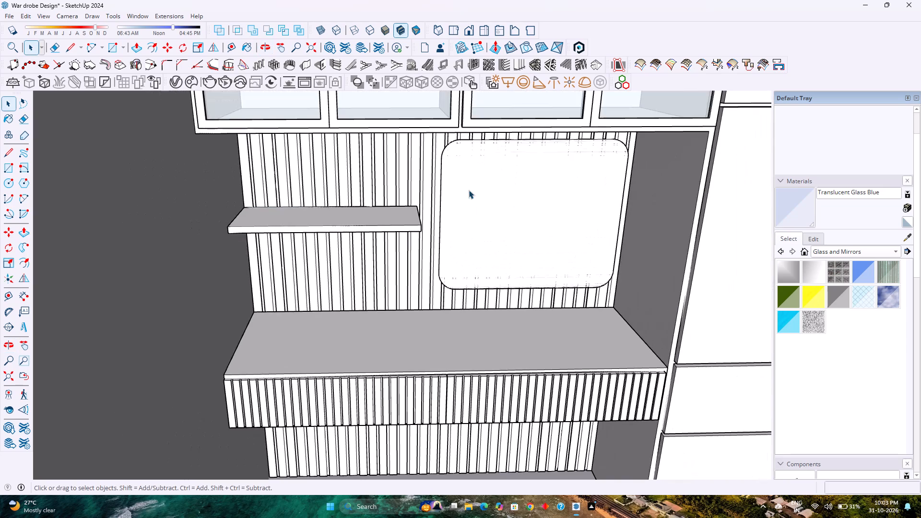
click(475, 186)
scroll(475, 186, down, 5)
key(m)
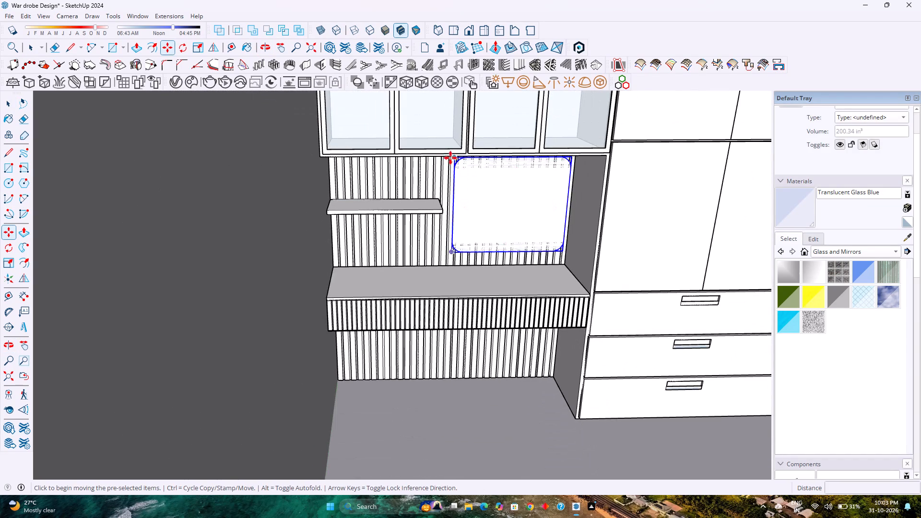
scroll(450, 157, up, 9)
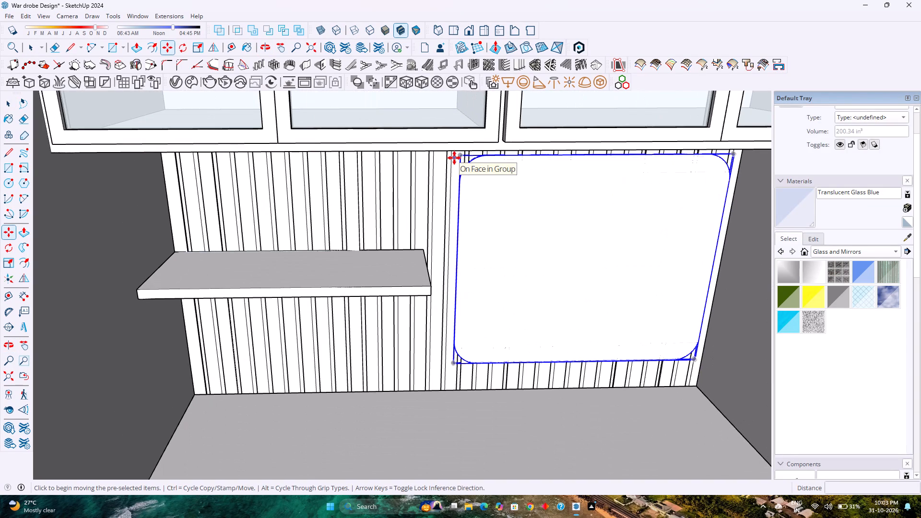
click(454, 158)
scroll(454, 158, down, 17)
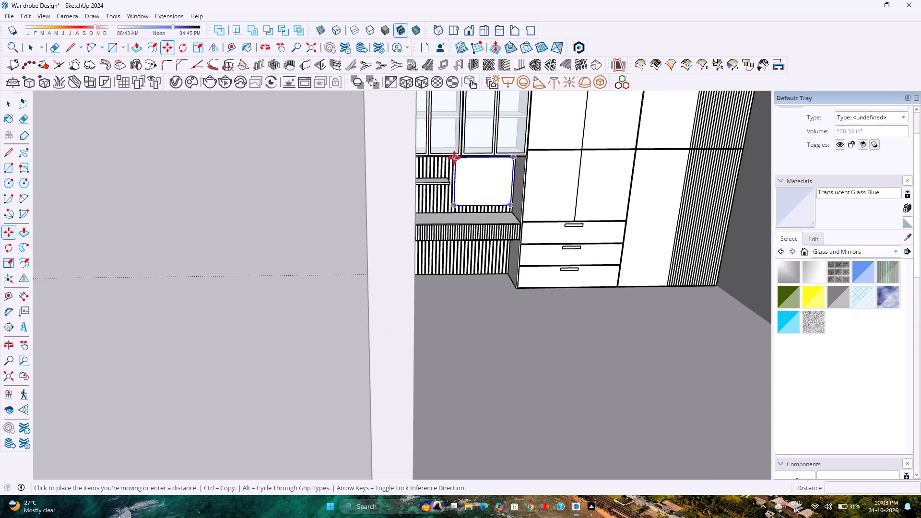
scroll(454, 158, down, 4)
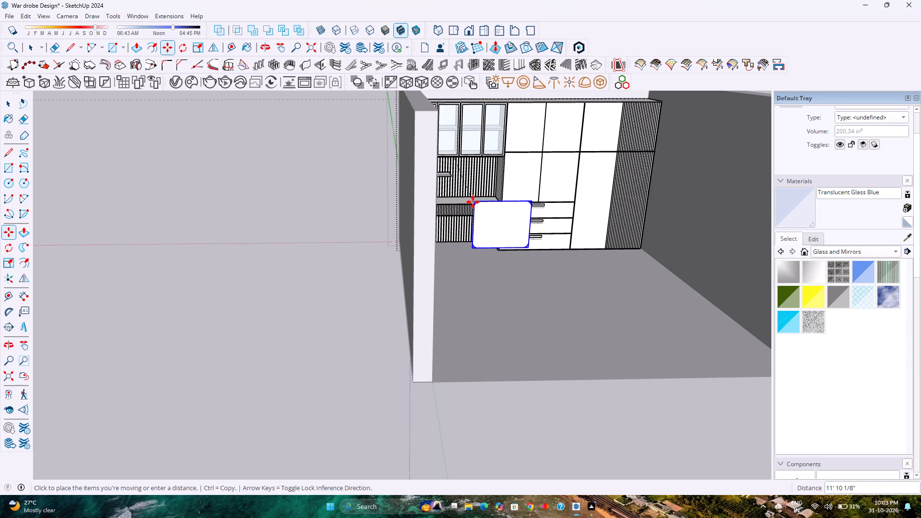
key(Right)
key(Left)
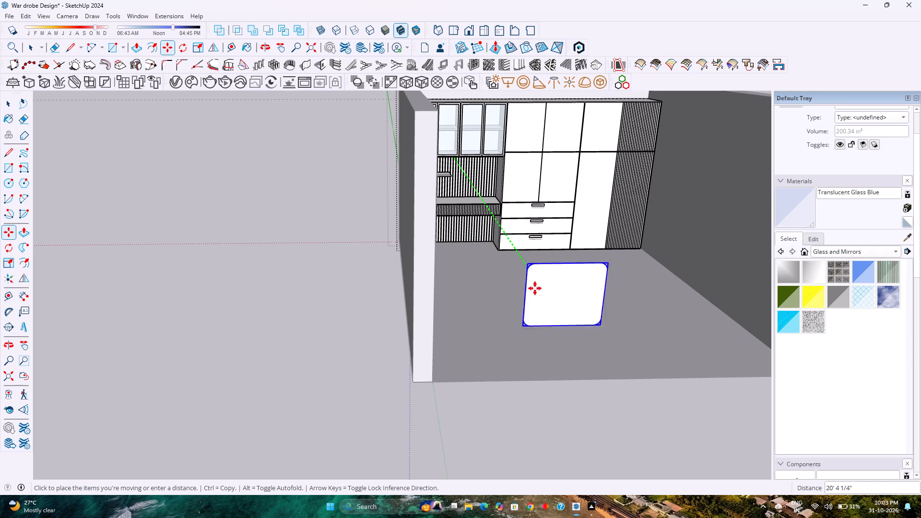
text(20)
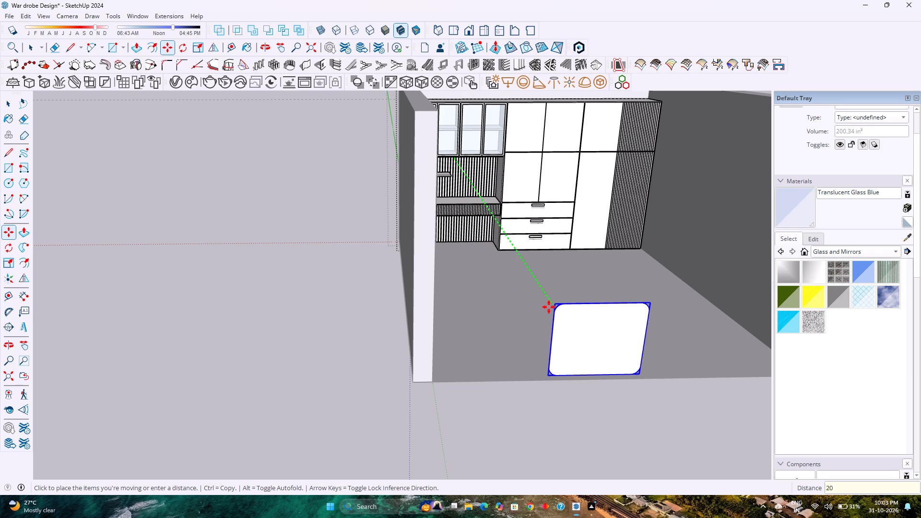
key(apostrophe)
key(Return)
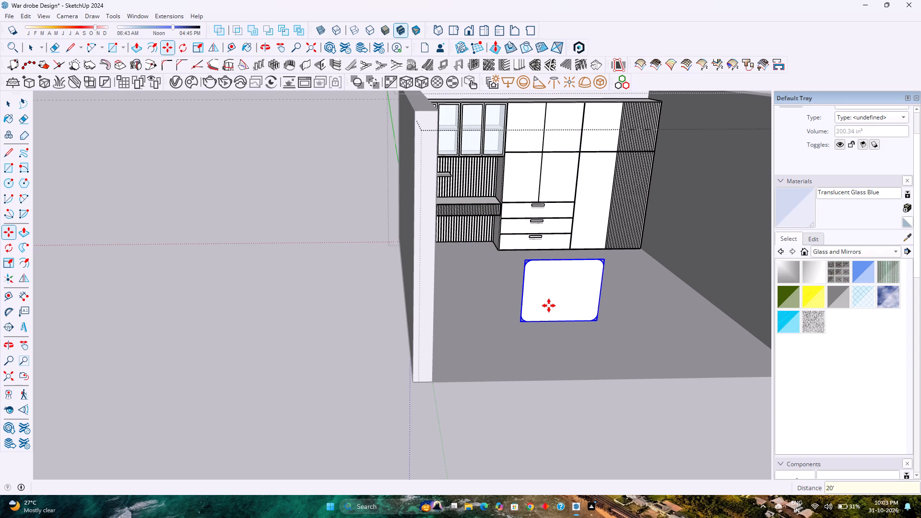
key(space)
Open the moved board's group for editing and offset its front face outline 1" inward.
middle_drag(548, 311, 638, 395)
middle_drag(638, 395, 554, 335)
scroll(552, 305, up, 3)
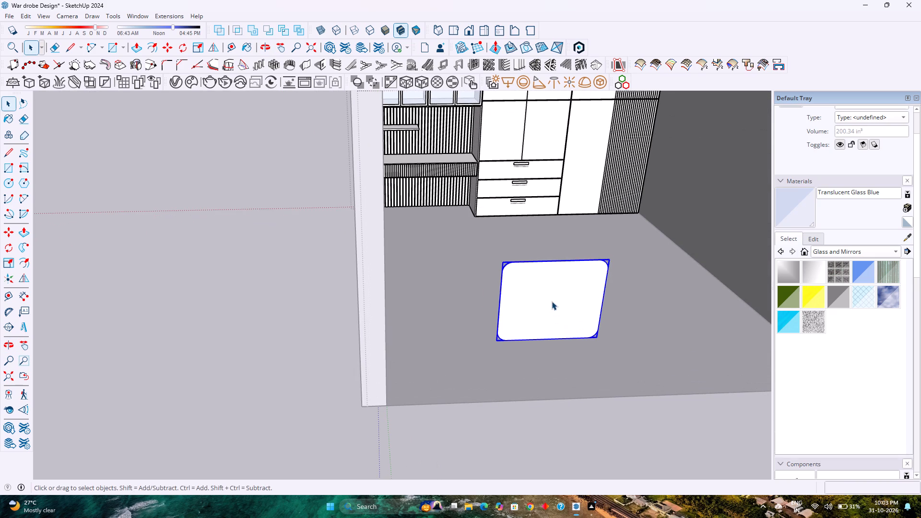
double_click(552, 301)
scroll(552, 301, up, 6)
middle_drag(554, 297, 698, 417)
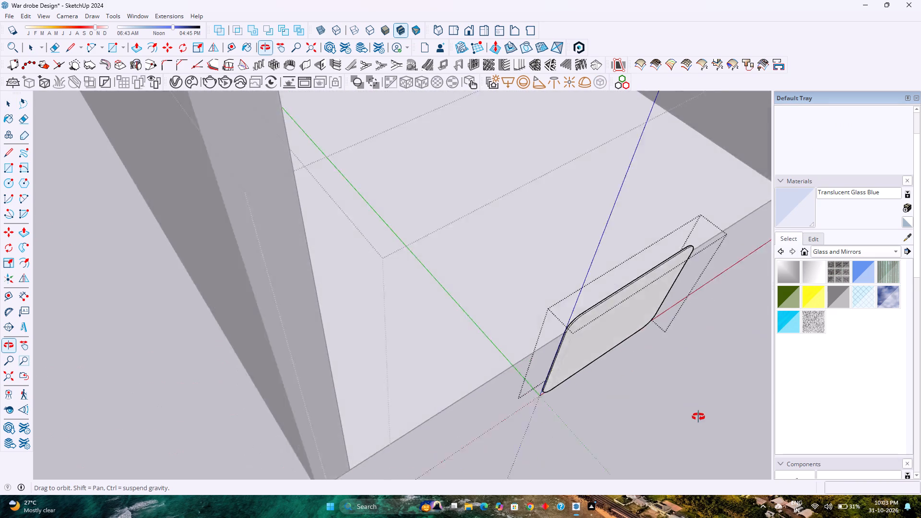
middle_drag(698, 417, 708, 418)
scroll(624, 305, up, 12)
scroll(532, 285, up, 3)
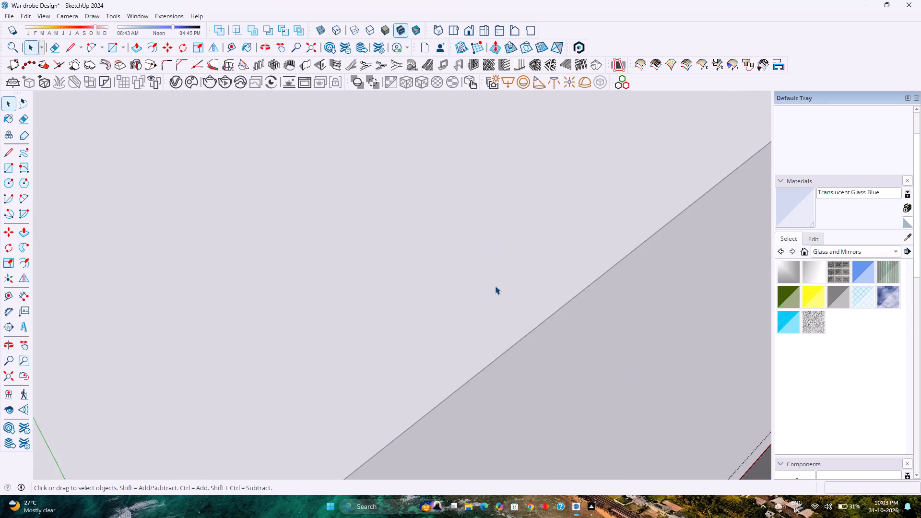
middle_drag(495, 286, 508, 287)
scroll(508, 280, down, 8)
middle_drag(508, 278, 425, 215)
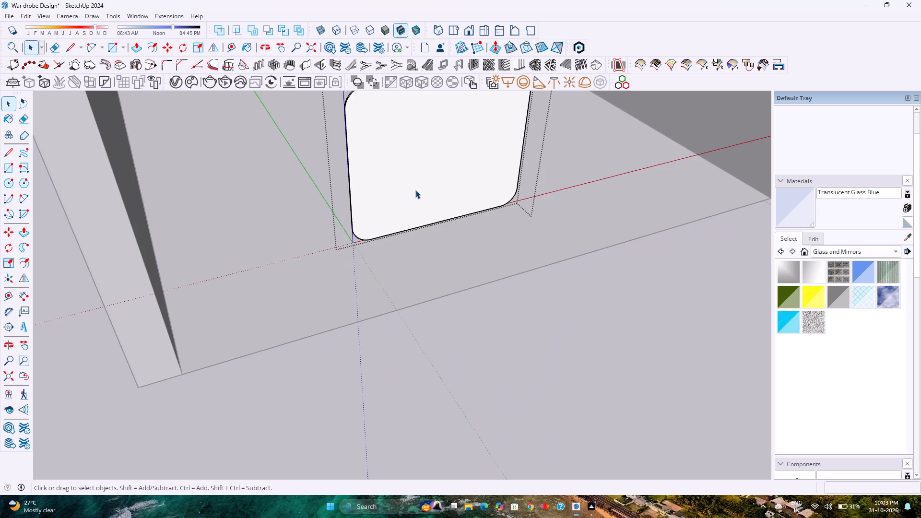
shift+middle_drag(415, 191, 509, 340)
middle_drag(507, 333, 413, 263)
click(503, 297)
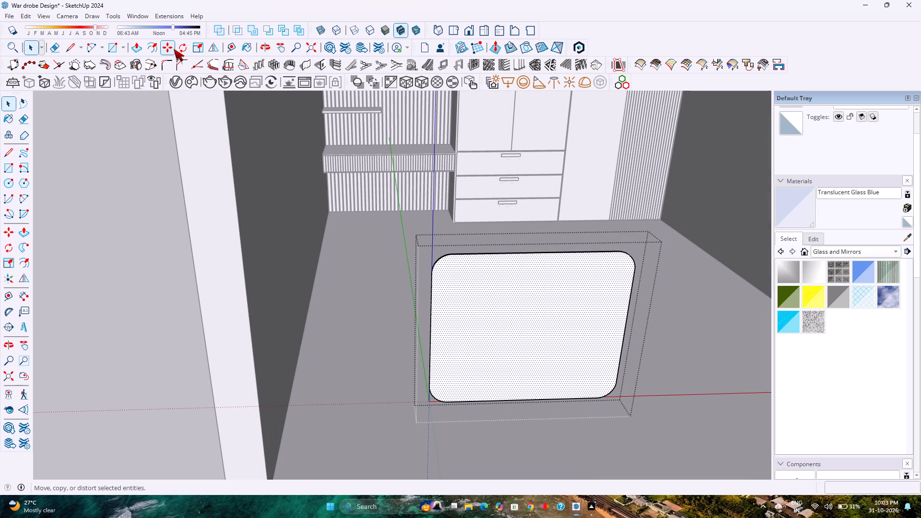
click(148, 47)
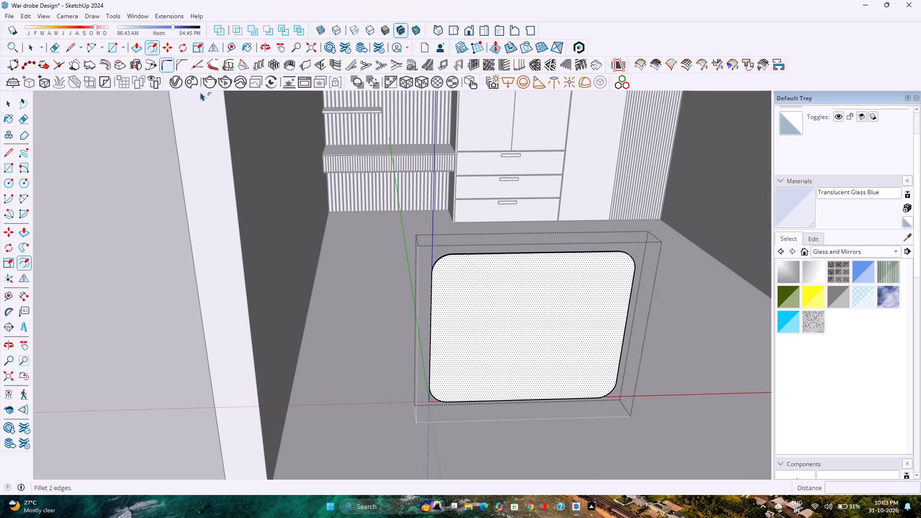
click(448, 309)
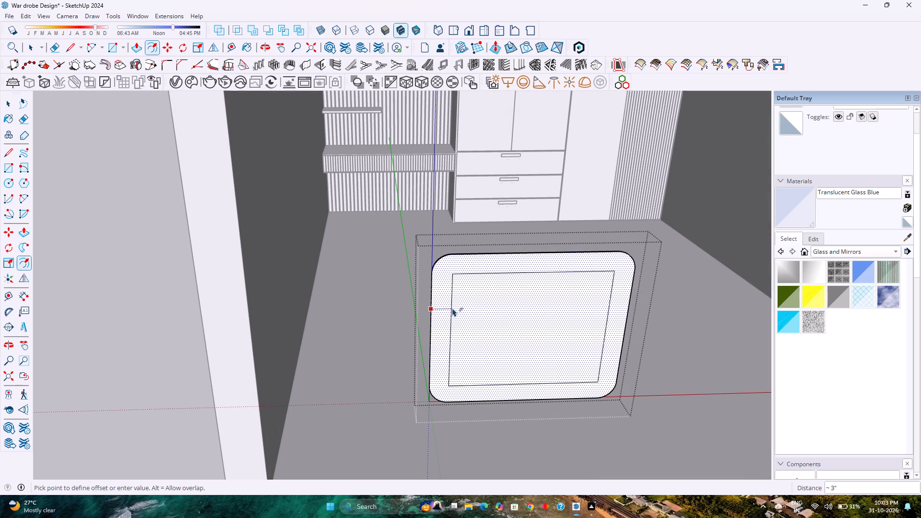
key(1)
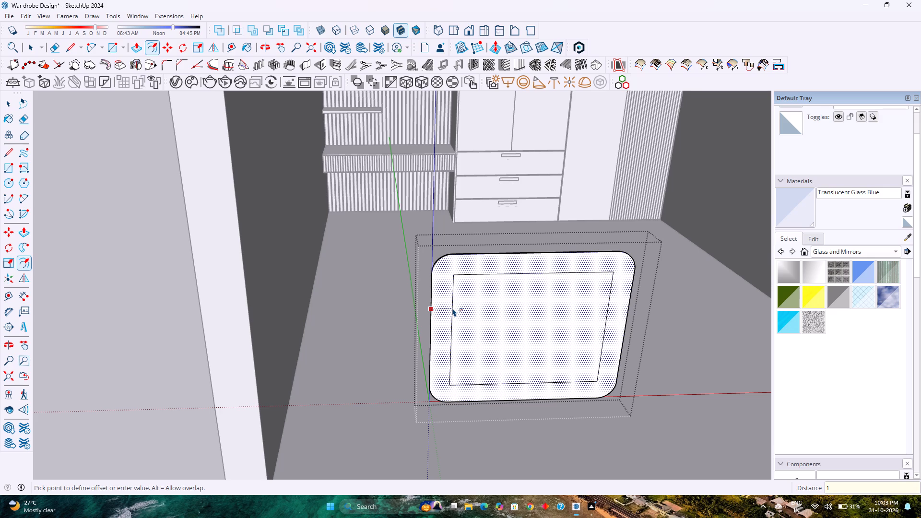
key(Return)
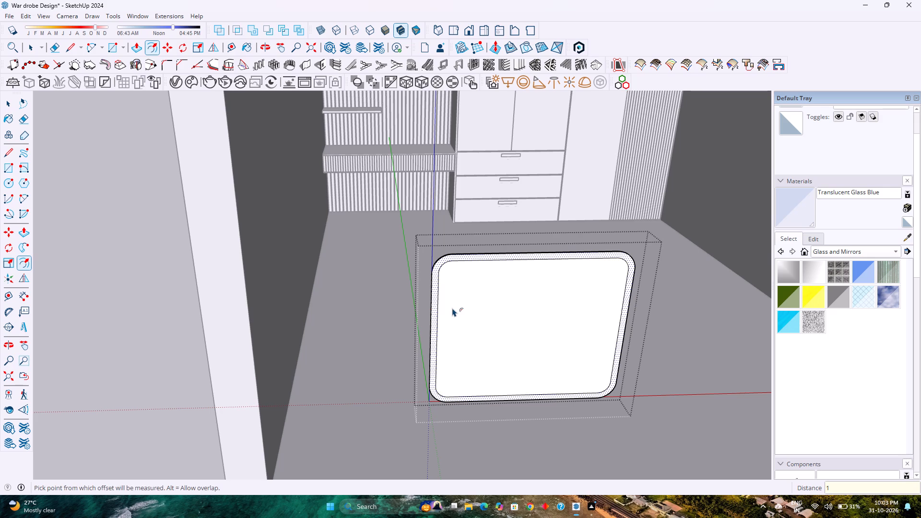
Push/pull the 1" border around the board's front face.
key(p)
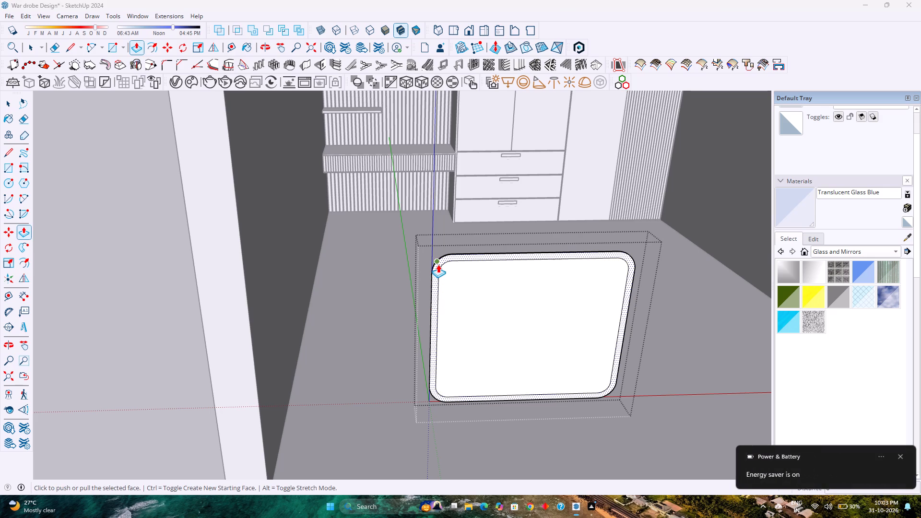
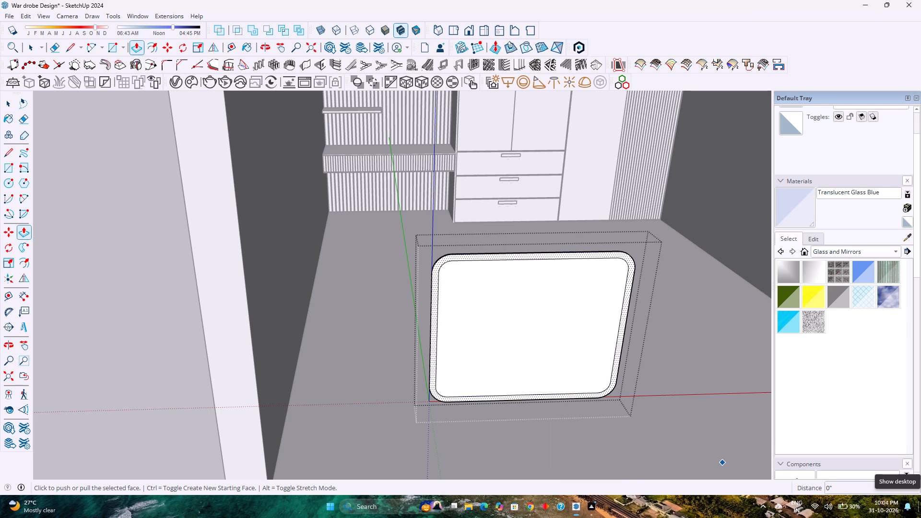
Push/pull the border around the board's front face by 0.5".
click(593, 257)
text(0.5)
key(Return)
Group the recessed front face inside the raised border together with its edges.
scroll(600, 267, up, 3)
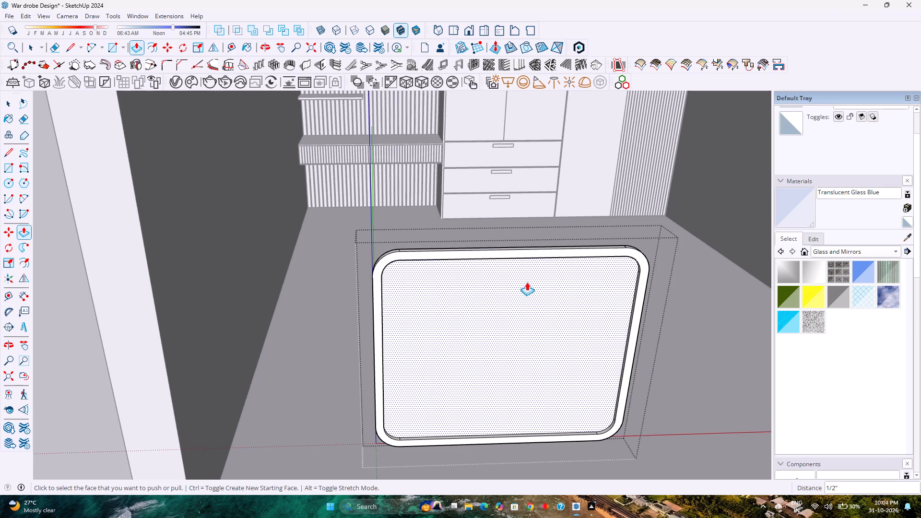
scroll(527, 282, up, 3)
middle_click(523, 283)
middle_drag(520, 283, 409, 315)
middle_click(409, 315)
scroll(415, 310, down, 4)
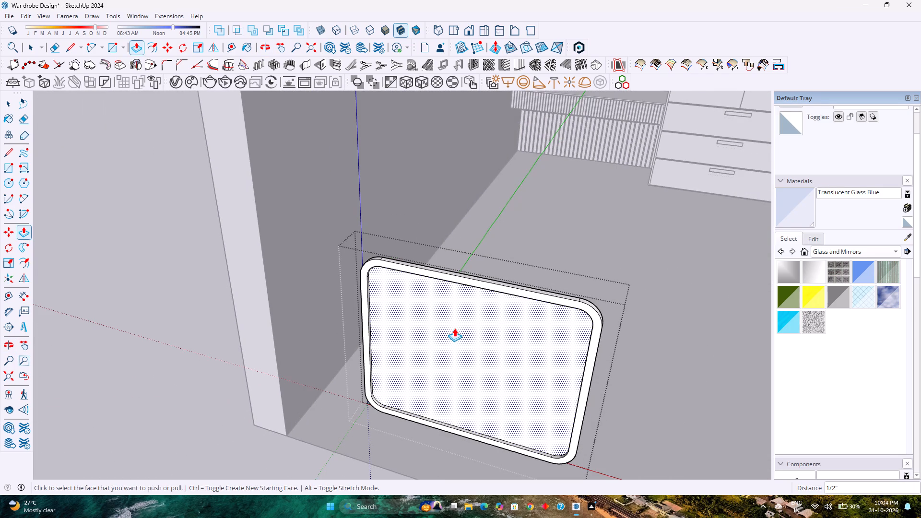
key(space)
double_click(454, 328)
right_click(454, 328)
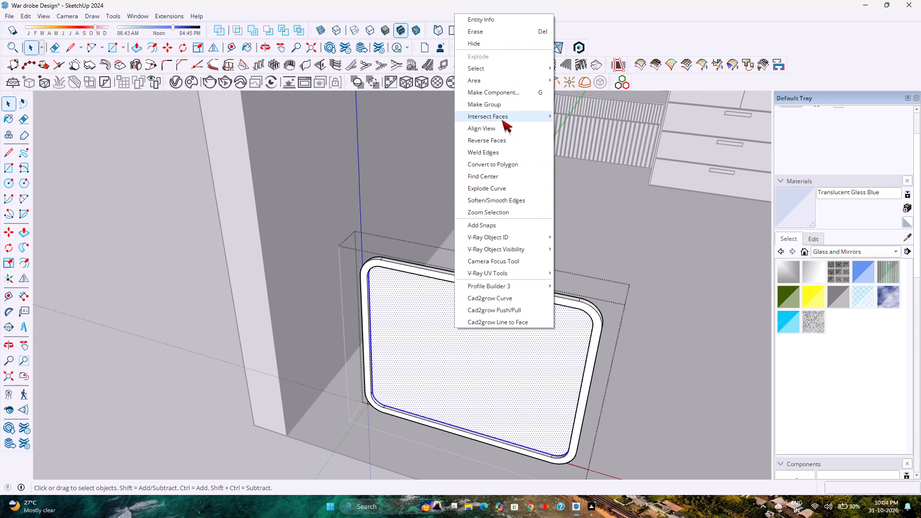
click(502, 108)
Offset the outline of the board's back face 0.5" inward.
scroll(527, 271, up, 3)
scroll(539, 297, down, 3)
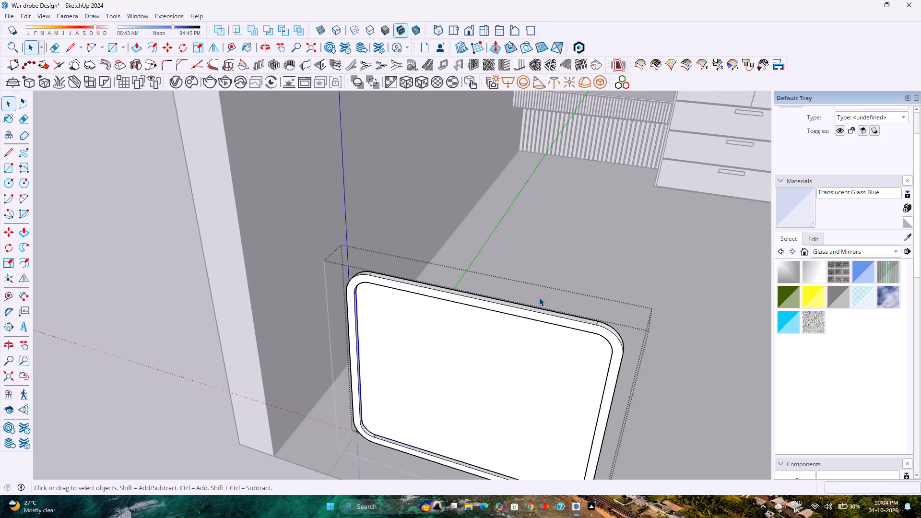
middle_drag(539, 297, 429, 291)
scroll(431, 289, down, 3)
shift+middle_drag(545, 201, 598, 275)
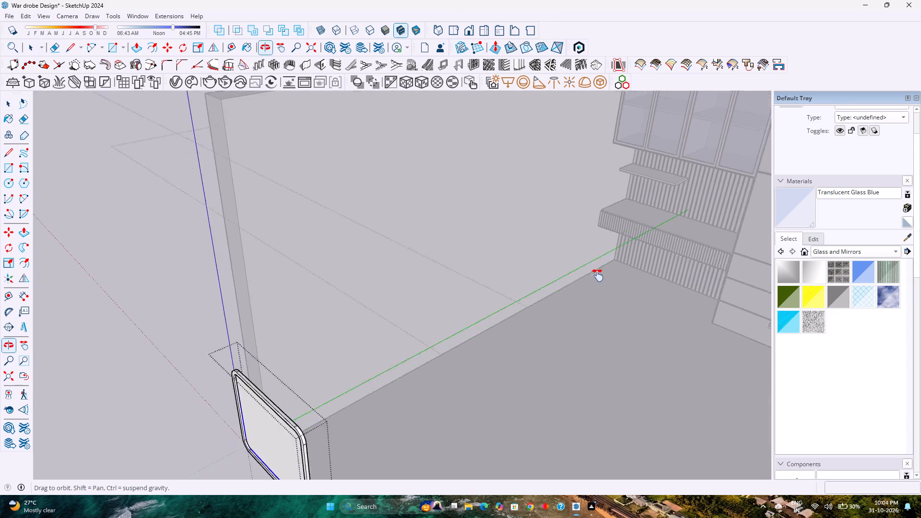
shift+middle_drag(598, 275, 602, 281)
middle_drag(531, 305, 401, 297)
shift+middle_drag(267, 254, 331, 276)
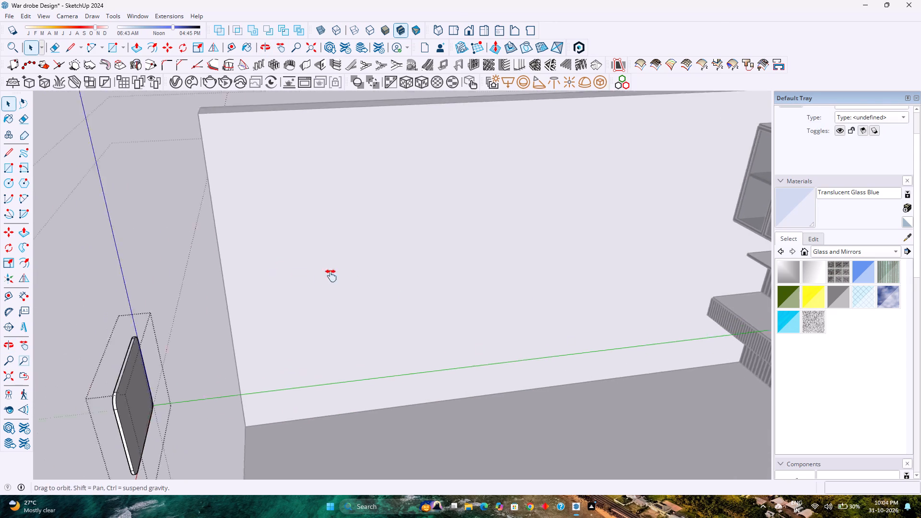
shift+middle_drag(331, 276, 349, 279)
middle_drag(346, 335, 205, 335)
shift+middle_drag(156, 288, 269, 276)
scroll(256, 301, up, 11)
middle_drag(255, 305, 185, 291)
shift+middle_drag(175, 263, 274, 285)
click(275, 282)
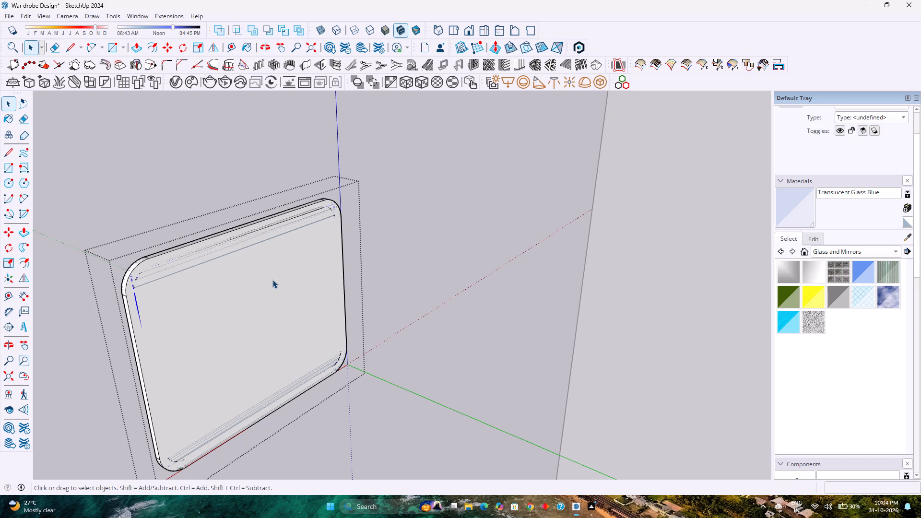
scroll(272, 279, up, 4)
double_click(272, 278)
scroll(270, 275, down, 4)
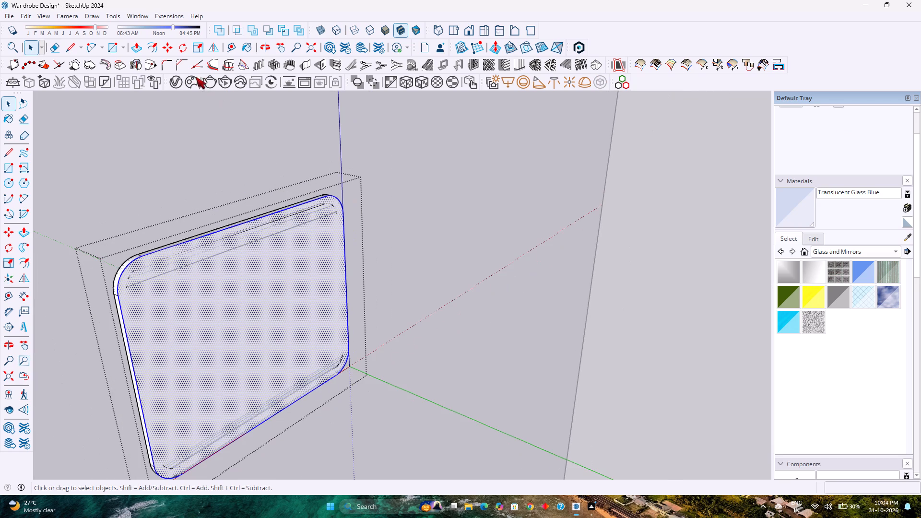
click(148, 45)
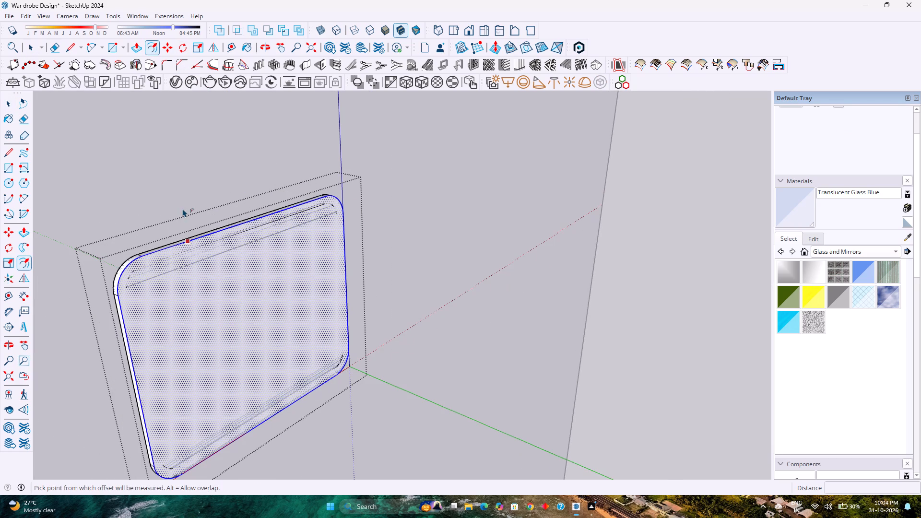
click(189, 242)
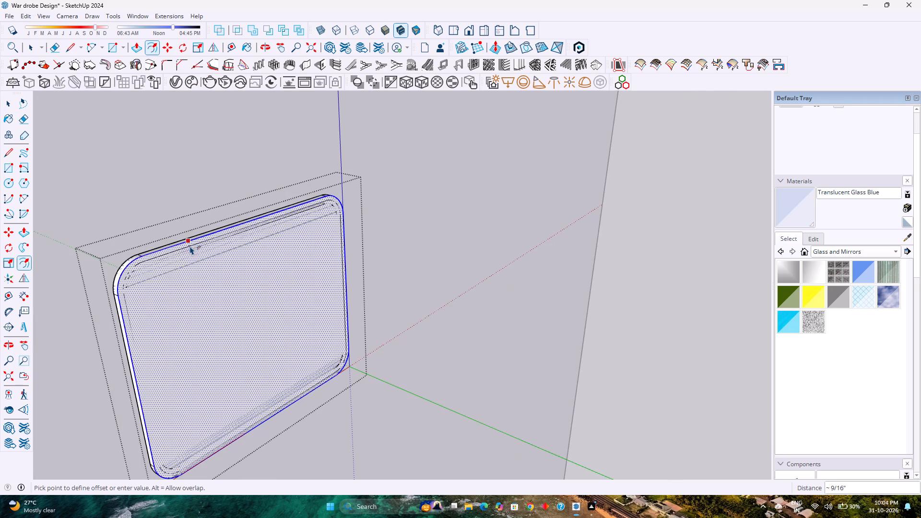
text(0.5)
key(Return)
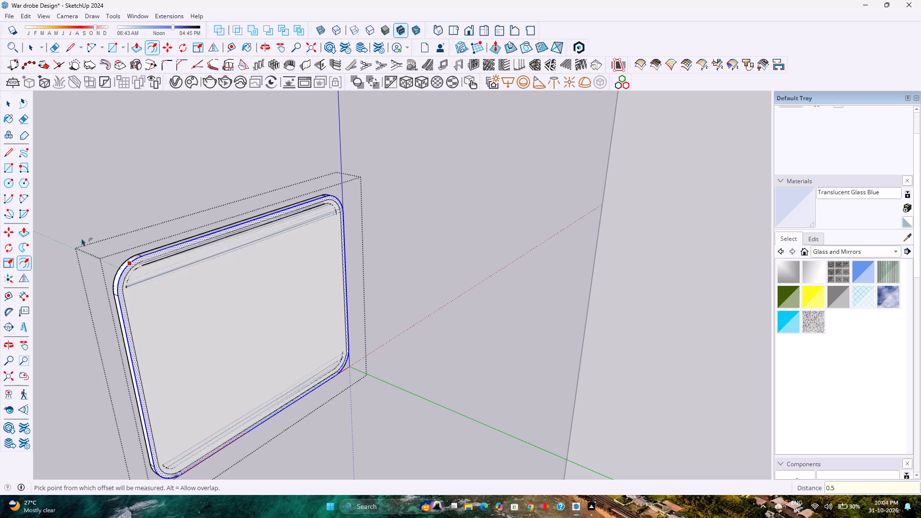
key(Escape)
Offset the new inner outline on the back face another 0.25" inward to form a thin band.
scroll(126, 264, up, 6)
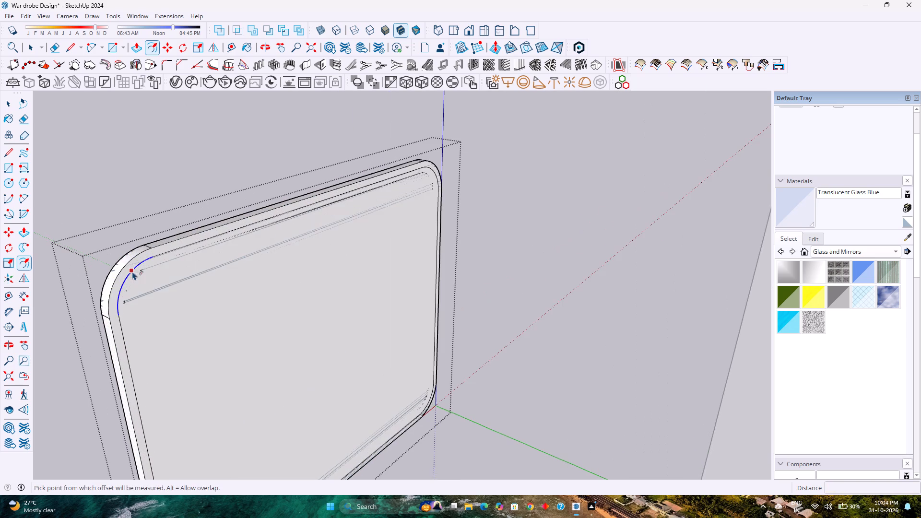
click(152, 264)
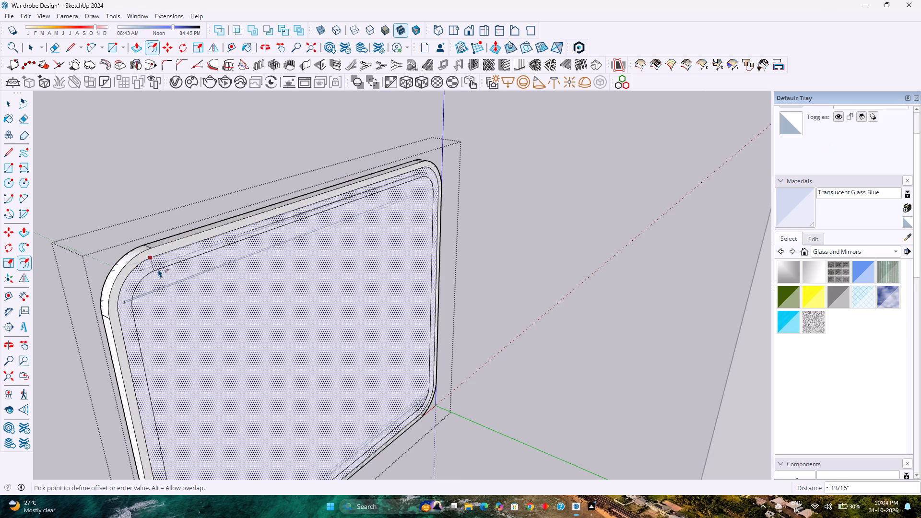
text(0.25)
key(Return)
Offset the band's inner outline 2" inward on the back face, after first trying 3".
scroll(142, 218, up, 6)
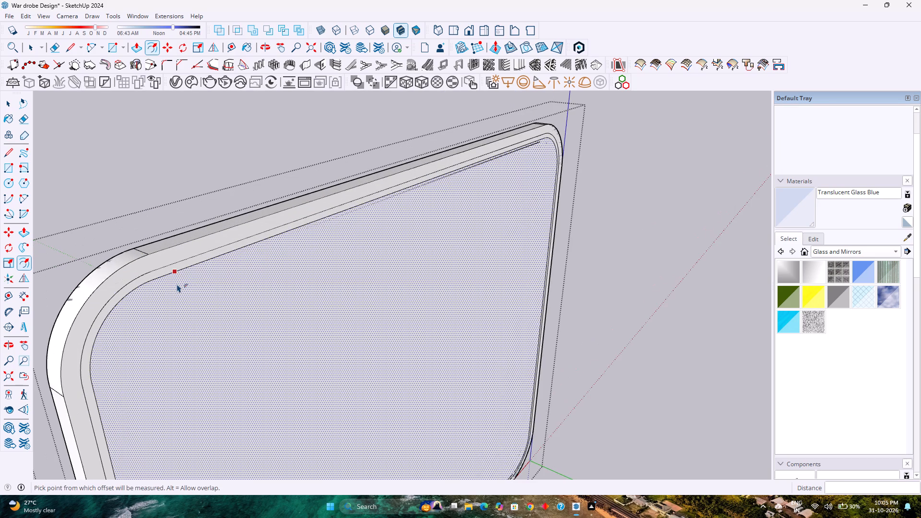
click(177, 278)
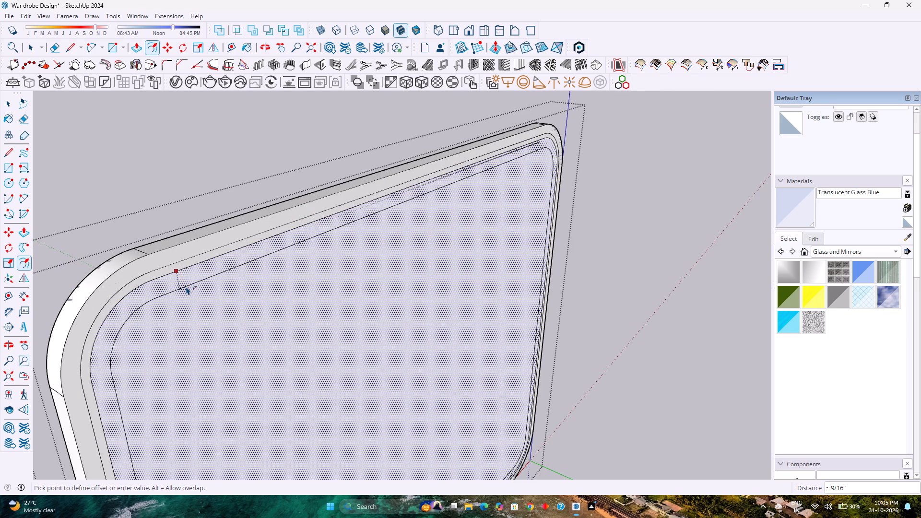
key(3)
key(Return)
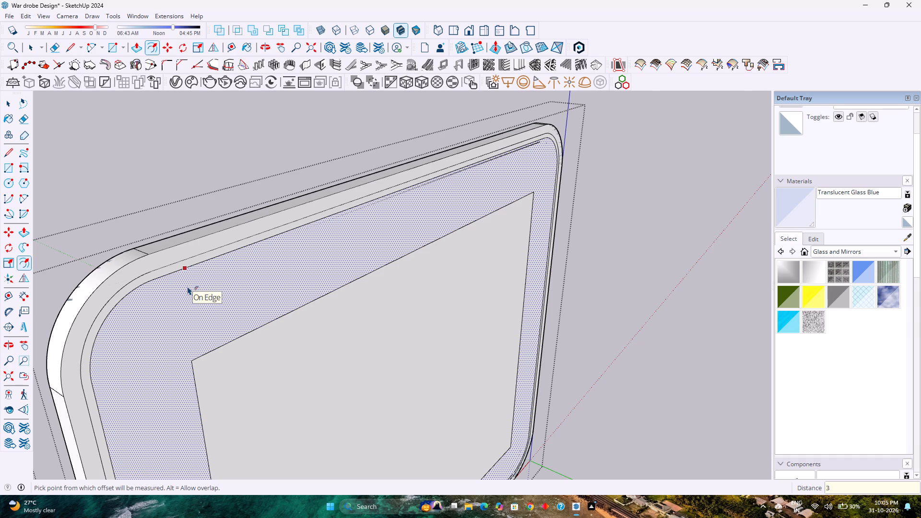
key(2)
key(Return)
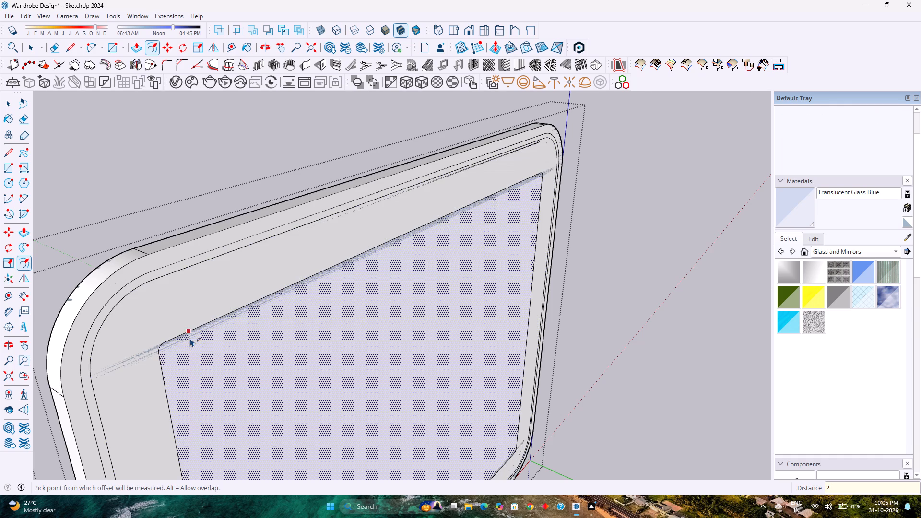
Offset the innermost outline on the back face 1" outward.
click(189, 336)
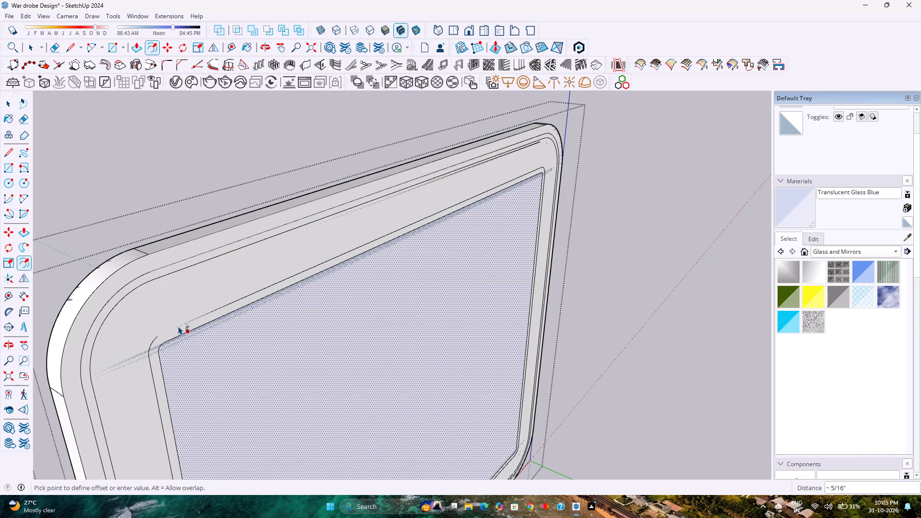
key(1)
key(Return)
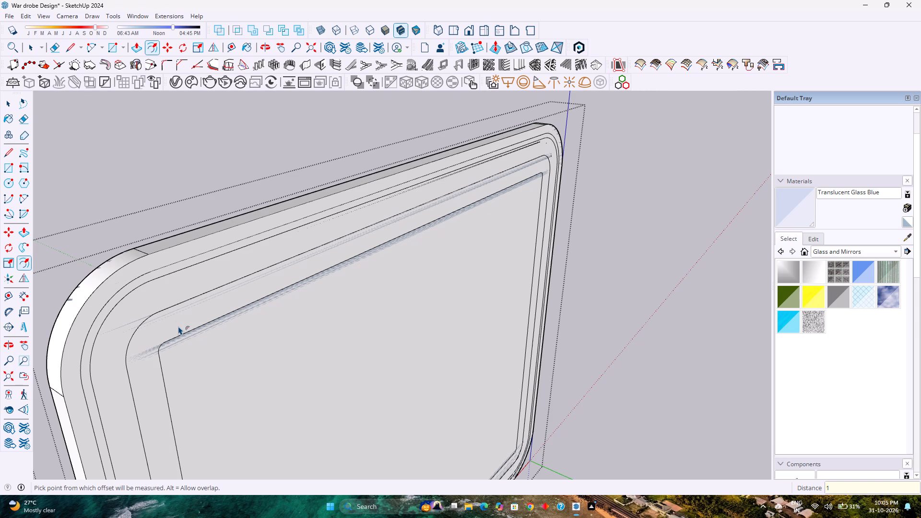
Copy the 0.25" band with its edges 1' away from the back face along the green axis.
key(space)
scroll(185, 336, up, 3)
scroll(185, 334, down, 4)
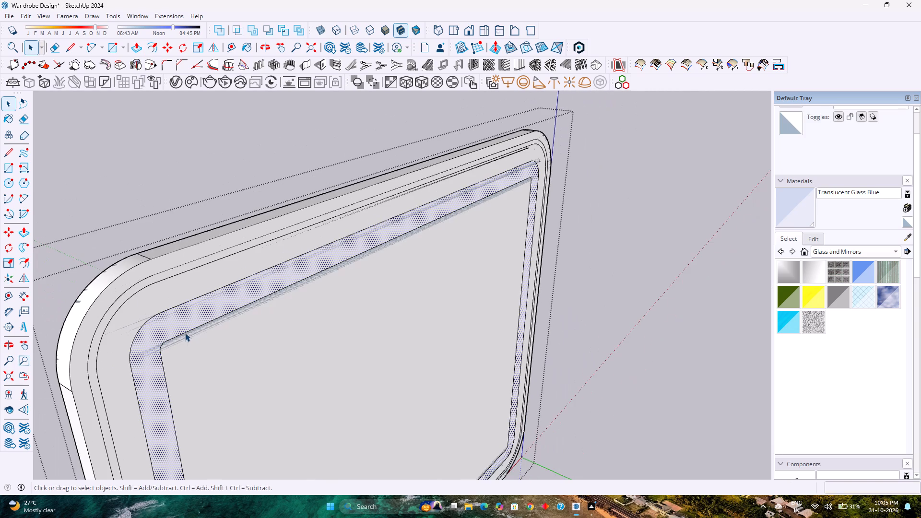
middle_drag(139, 318, 170, 295)
scroll(134, 301, up, 5)
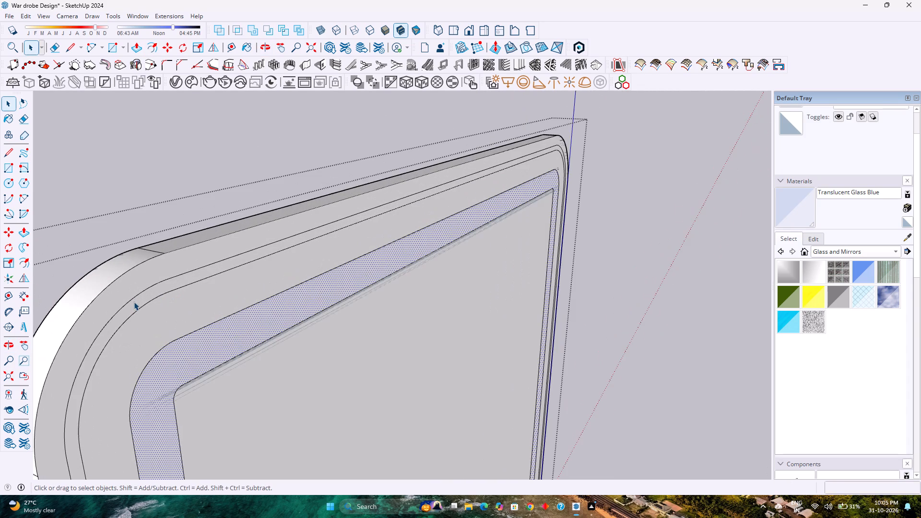
double_click(134, 302)
scroll(134, 302, up, 4)
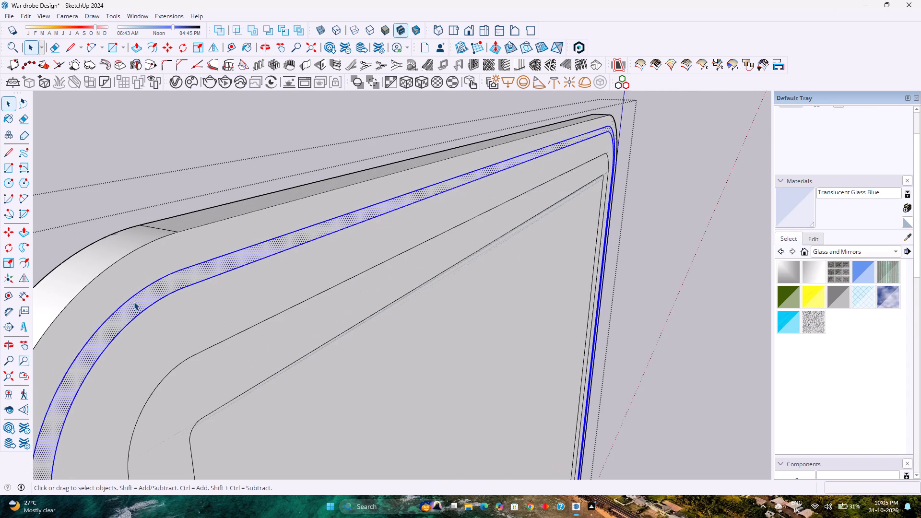
key(m)
click(193, 264)
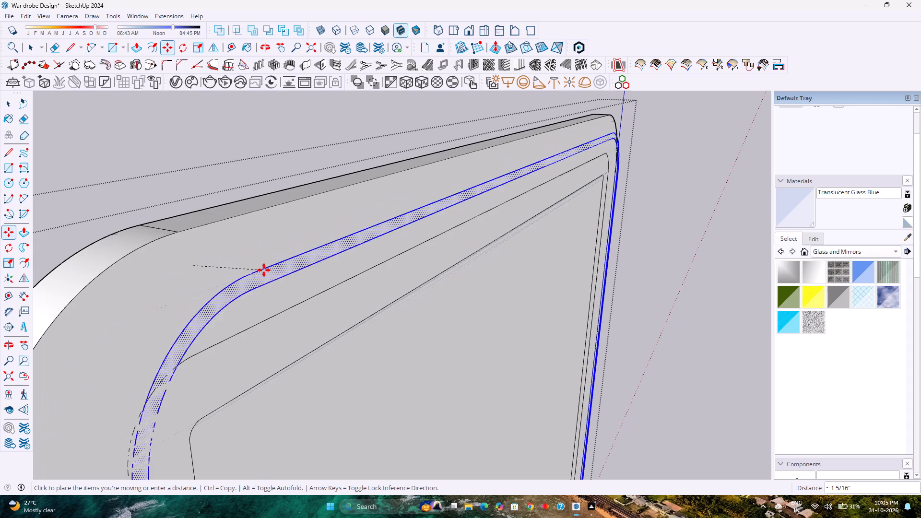
key(Right)
key(Left)
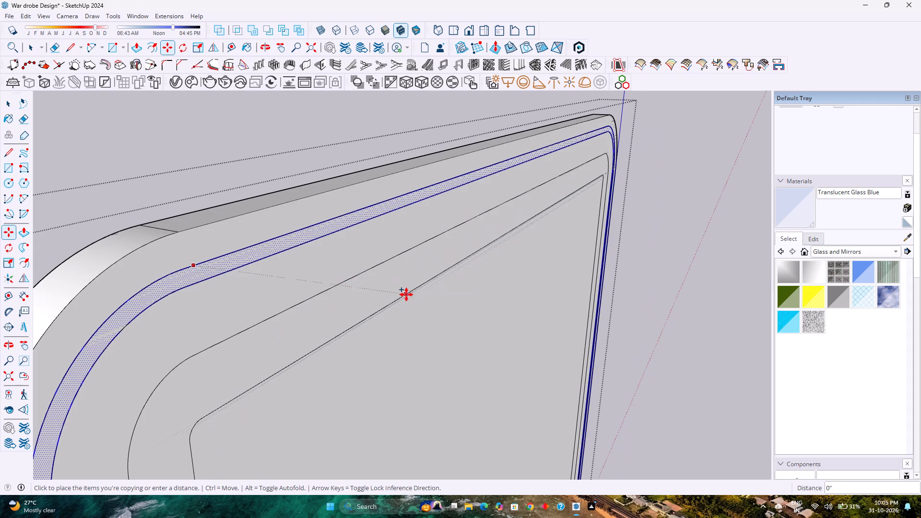
scroll(403, 294, down, 6)
scroll(449, 301, down, 5)
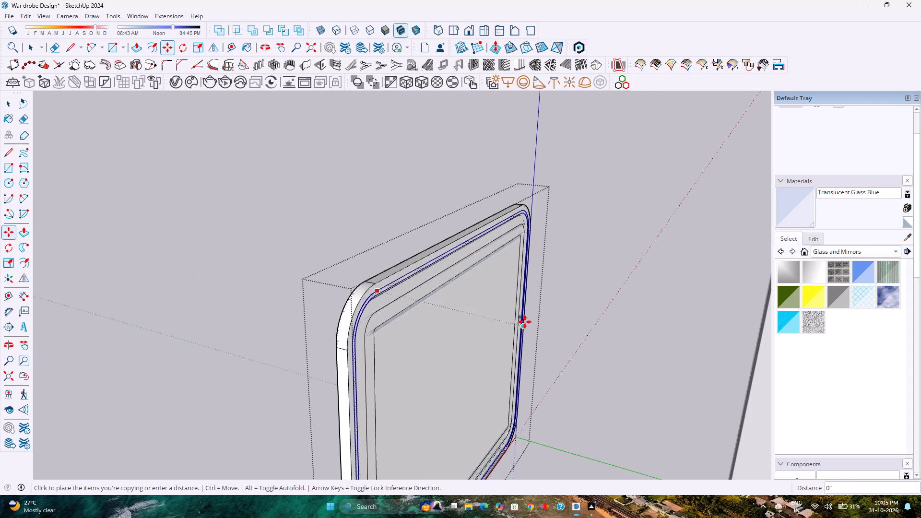
scroll(525, 322, down, 5)
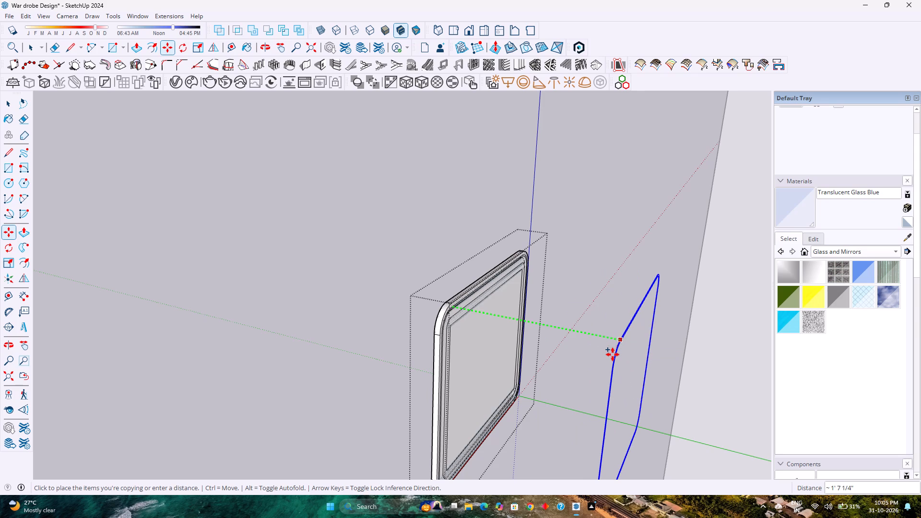
text(1')
key(Return)
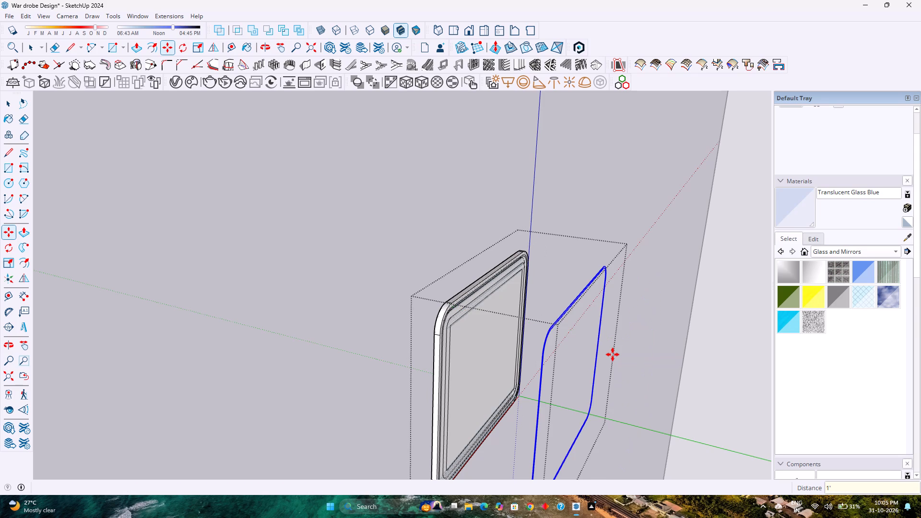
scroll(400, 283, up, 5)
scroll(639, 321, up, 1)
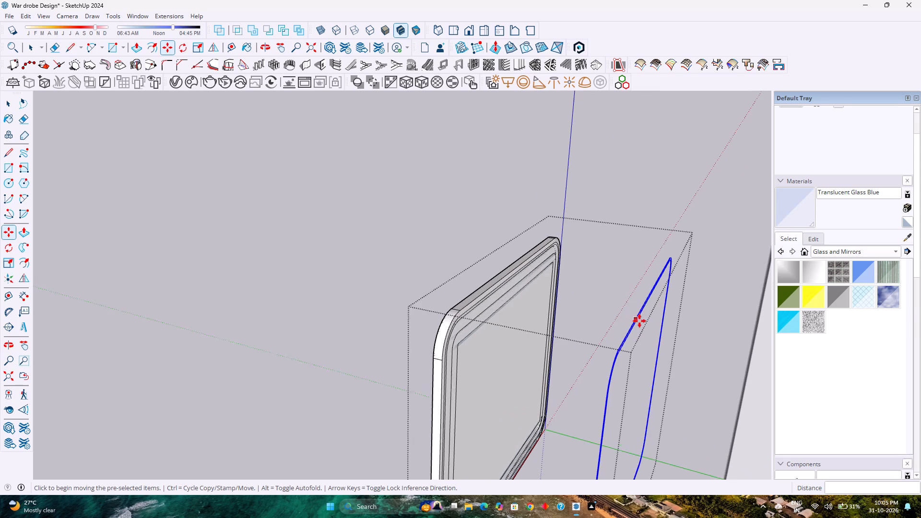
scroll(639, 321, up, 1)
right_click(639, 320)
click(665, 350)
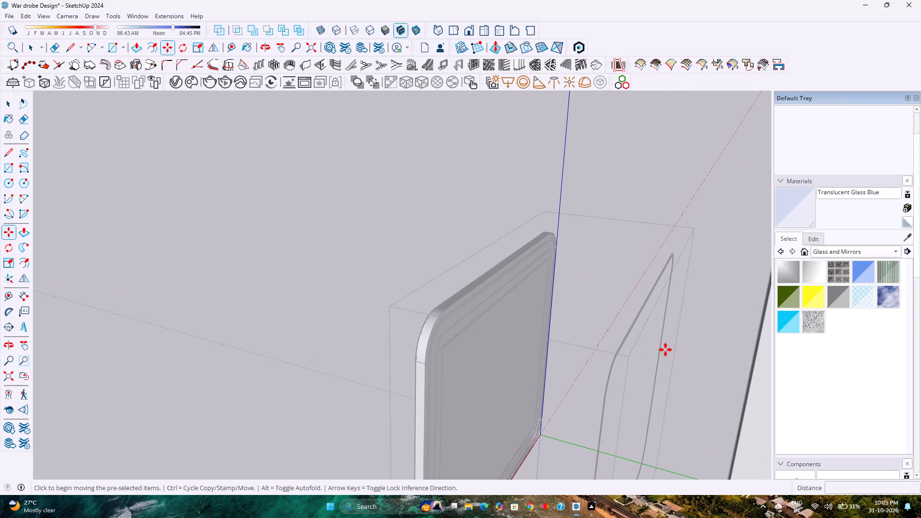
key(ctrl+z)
Group the copied band face together with its edges.
key(space)
scroll(626, 341, up, 7)
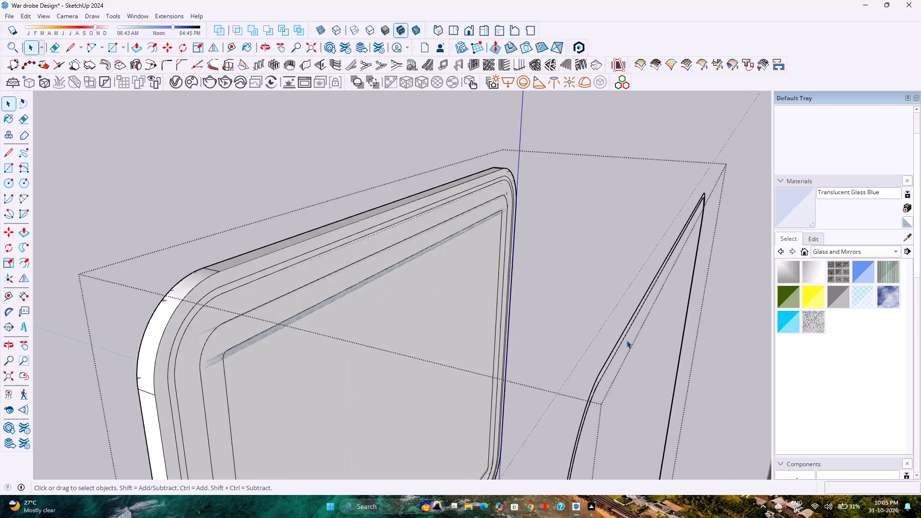
scroll(626, 340, up, 6)
triple_click(622, 333)
right_click(622, 333)
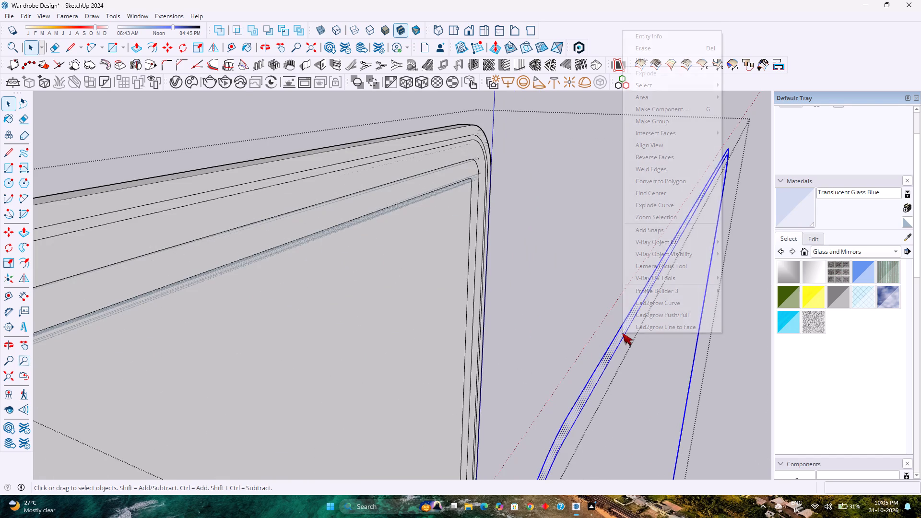
click(653, 123)
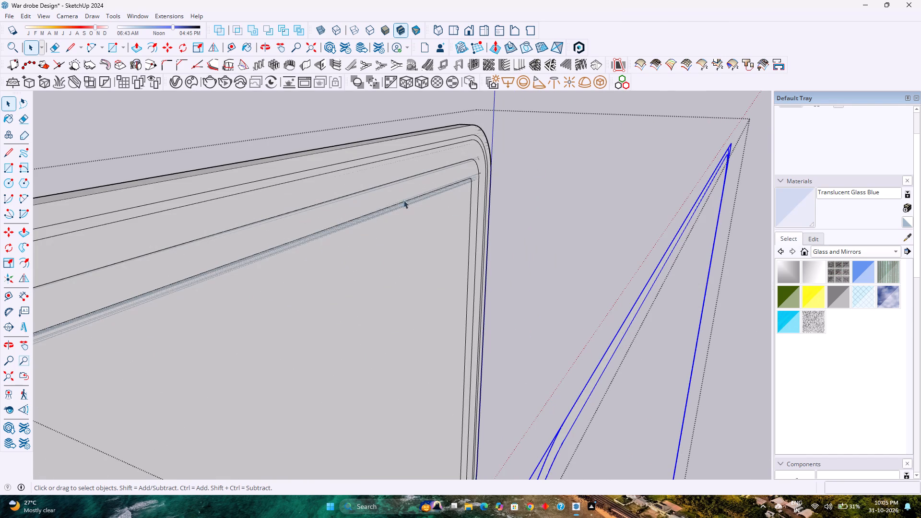
Erase the 0.25" band's outlines along the top and around both upper corners of the board's back face.
key(e)
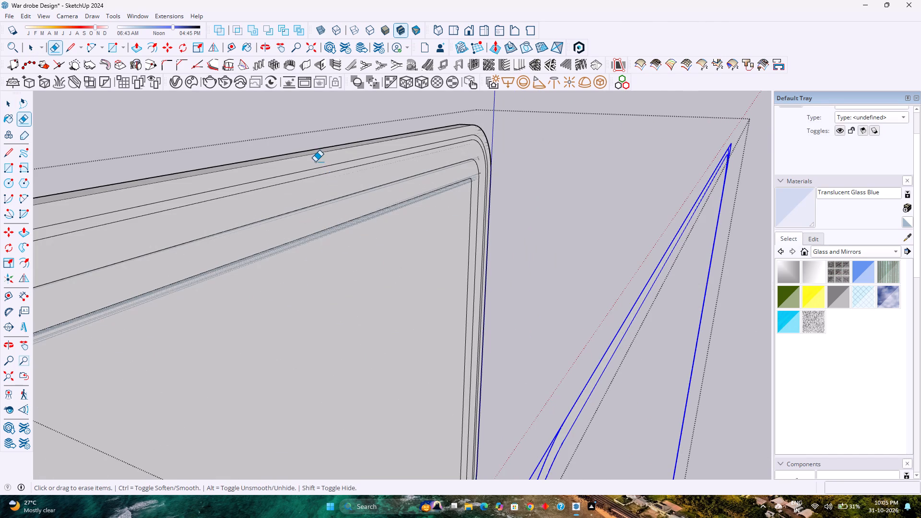
drag(315, 167, 317, 175)
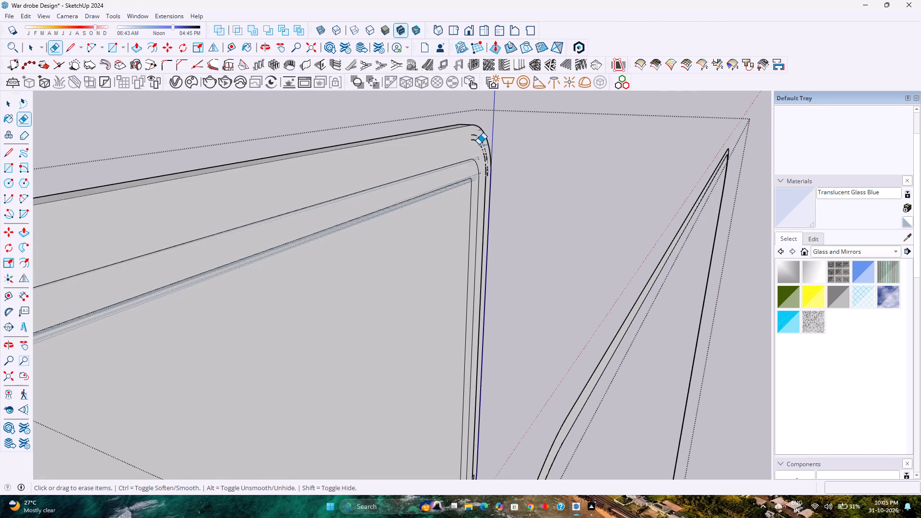
click(479, 144)
click(479, 138)
scroll(479, 141, down, 5)
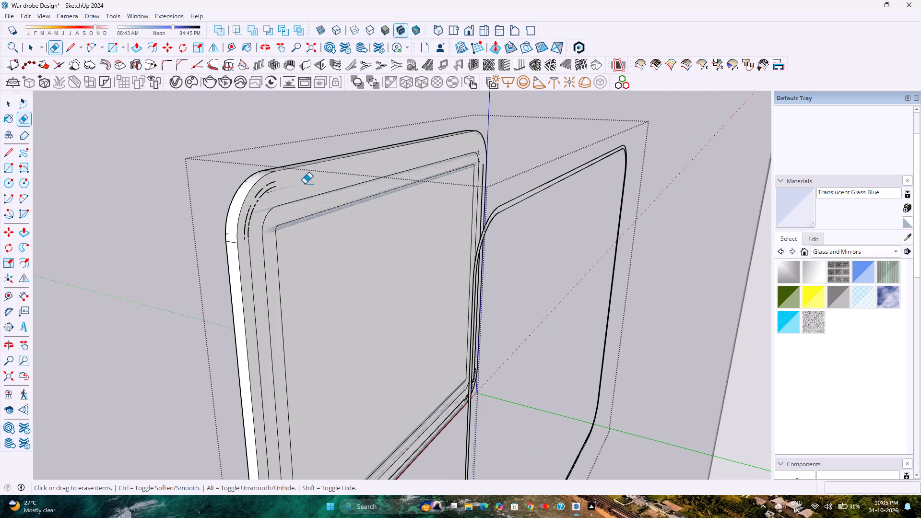
drag(276, 188, 271, 184)
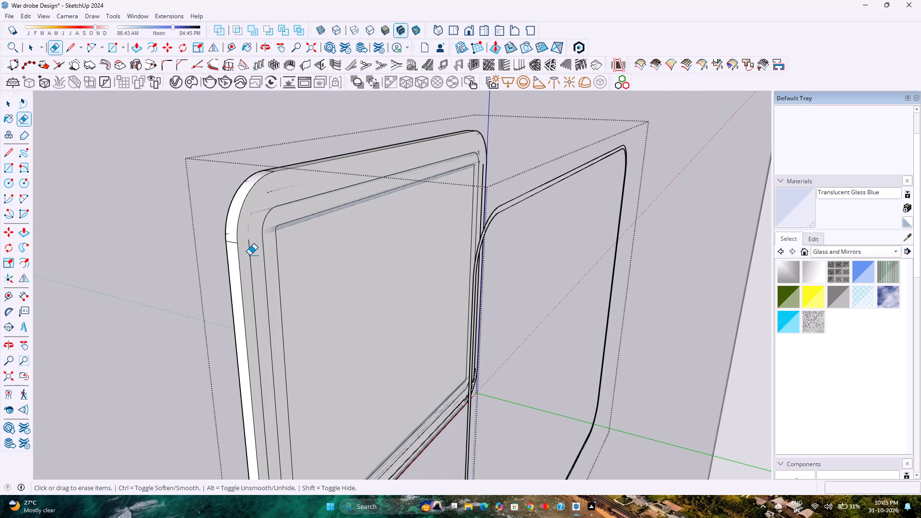
click(249, 255)
Erase the band's remaining side, bottom and corner outlines around the back face's lower corner away from the origin.
scroll(251, 247, down, 10)
scroll(270, 409, up, 4)
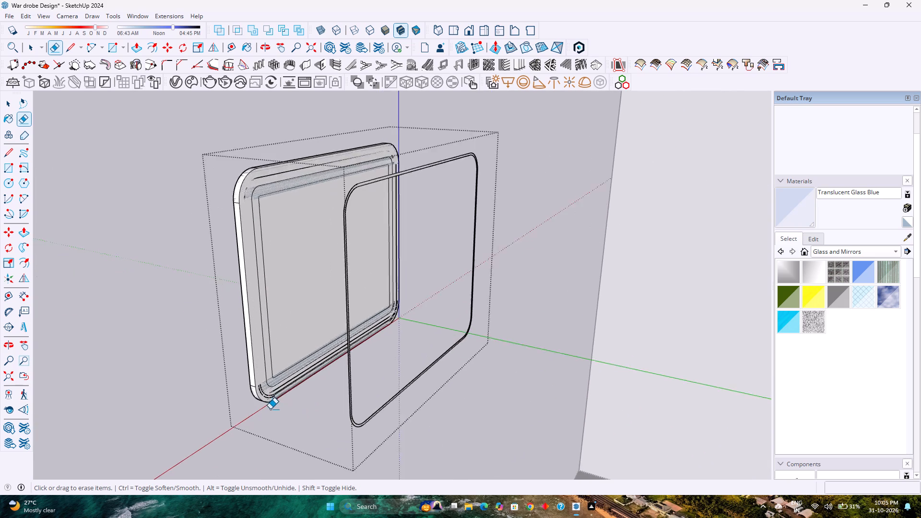
scroll(270, 409, up, 13)
drag(264, 388, 264, 374)
drag(288, 371, 297, 373)
scroll(284, 369, down, 4)
middle_drag(284, 369, 289, 376)
middle_drag(291, 377, 317, 394)
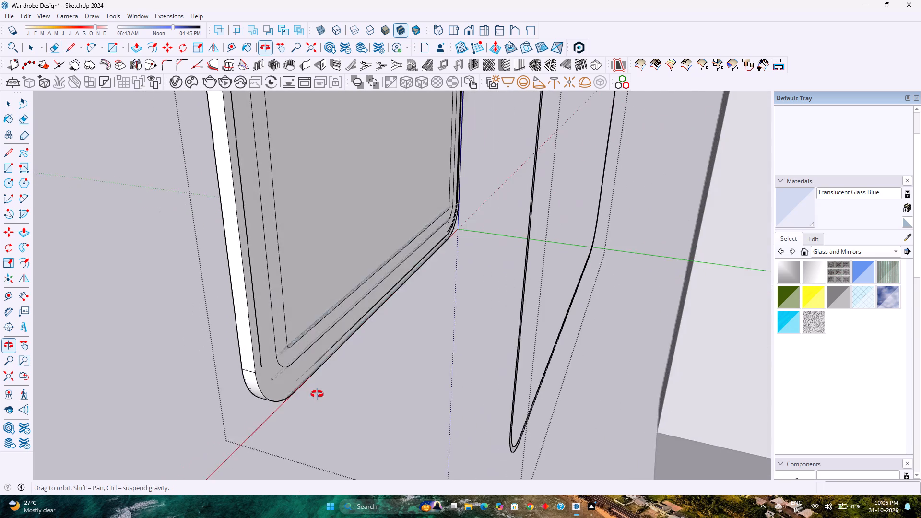
middle_drag(317, 394, 318, 413)
click(257, 332)
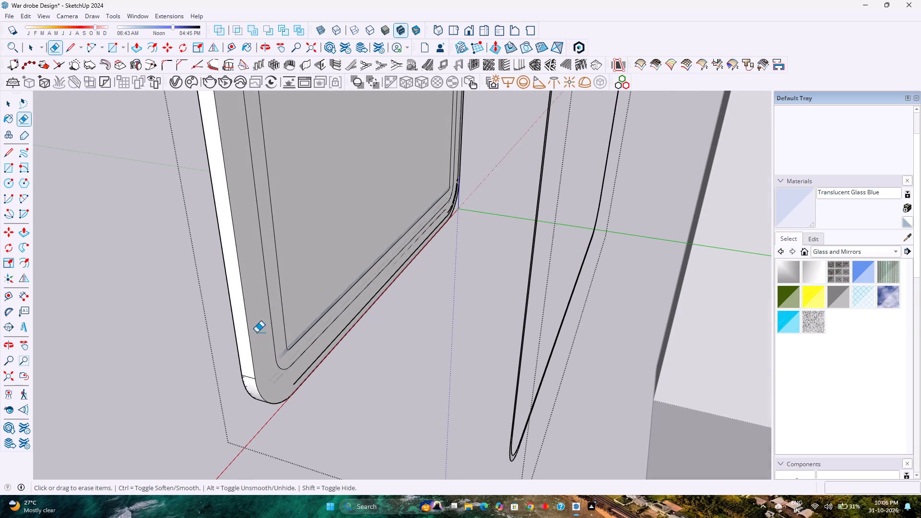
click(298, 378)
Erase the band's leftover vertical outlines on the back face's side beside the blue axis.
scroll(275, 375, down, 3)
middle_drag(234, 377, 378, 387)
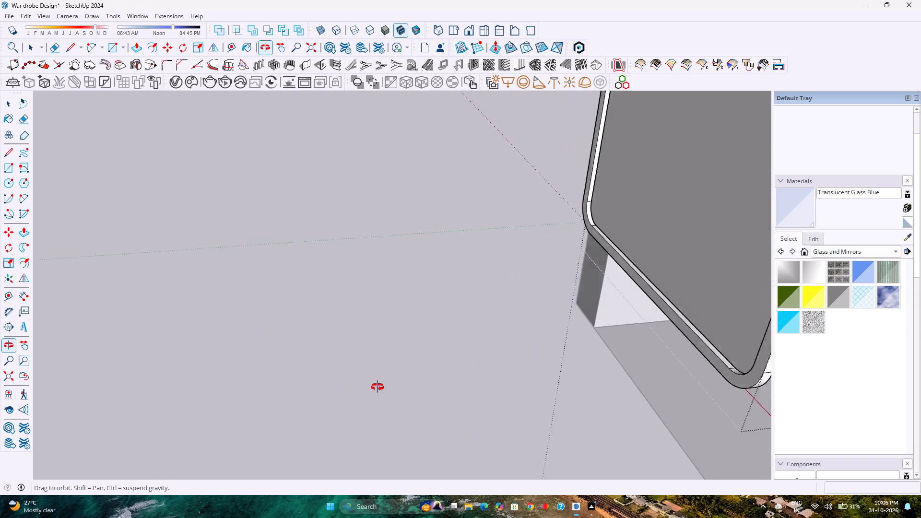
middle_drag(378, 387, 375, 388)
middle_drag(375, 388, 238, 421)
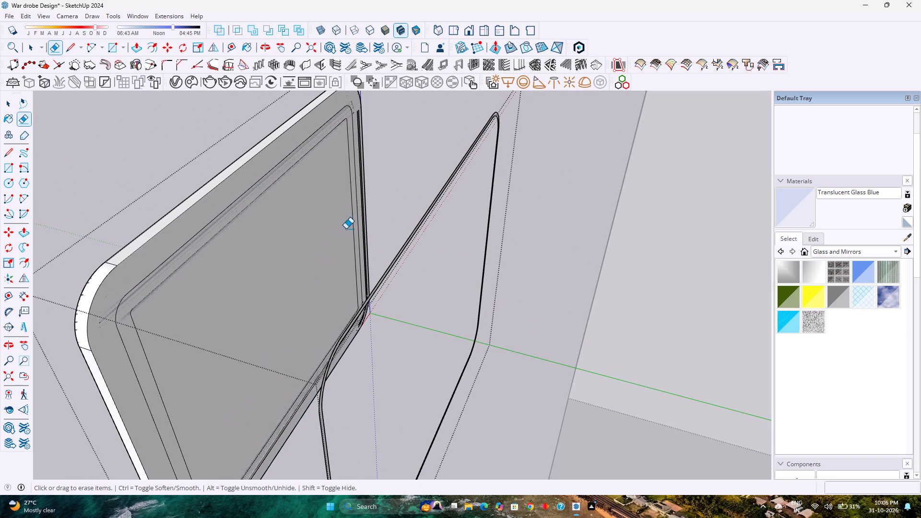
scroll(353, 134, up, 8)
shift+middle_drag(357, 135, 372, 190)
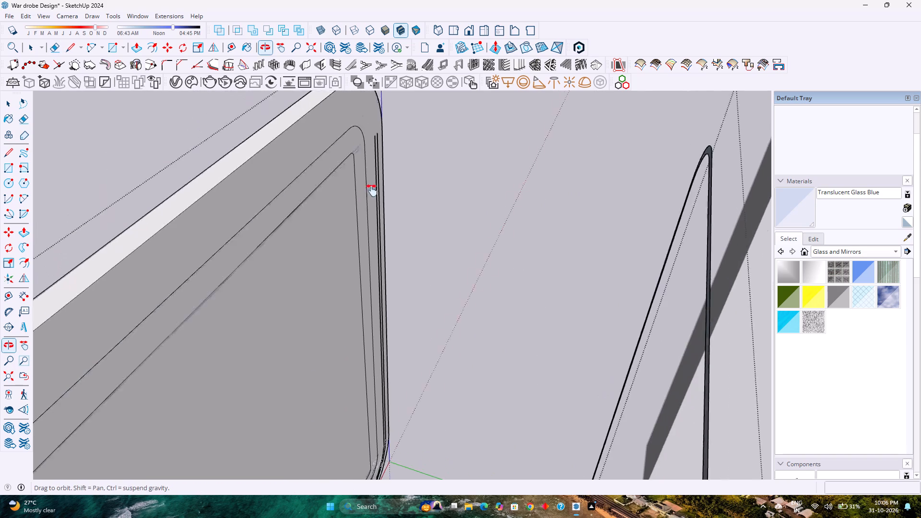
shift+middle_drag(372, 190, 359, 289)
drag(367, 259, 362, 265)
scroll(364, 259, down, 15)
middle_drag(353, 300, 331, 276)
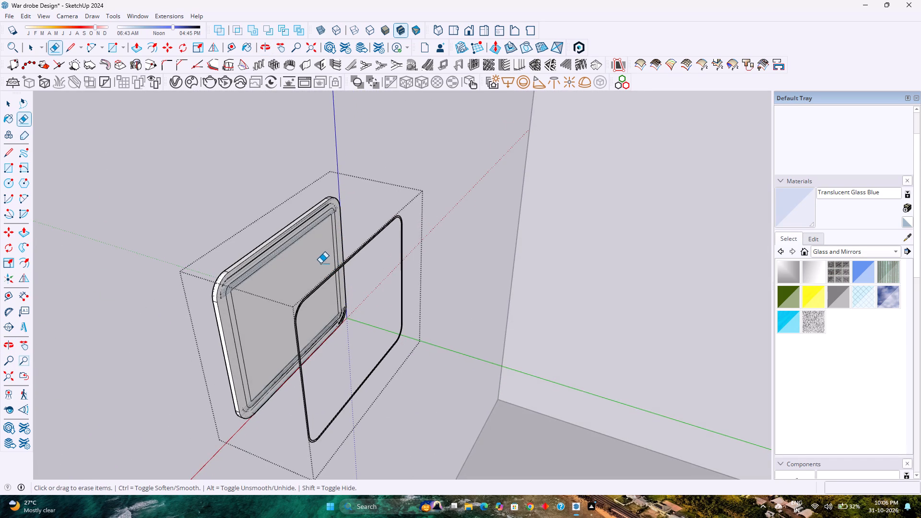
key(space)
Inside the copied band group, extrude the band face 0.25".
scroll(295, 262, up, 4)
scroll(313, 302, up, 4)
click(327, 330)
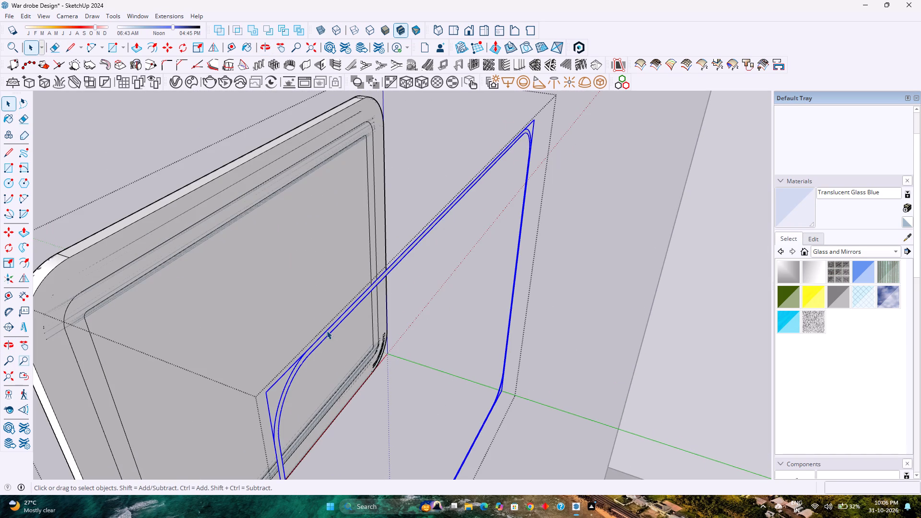
double_click(328, 330)
scroll(328, 330, up, 4)
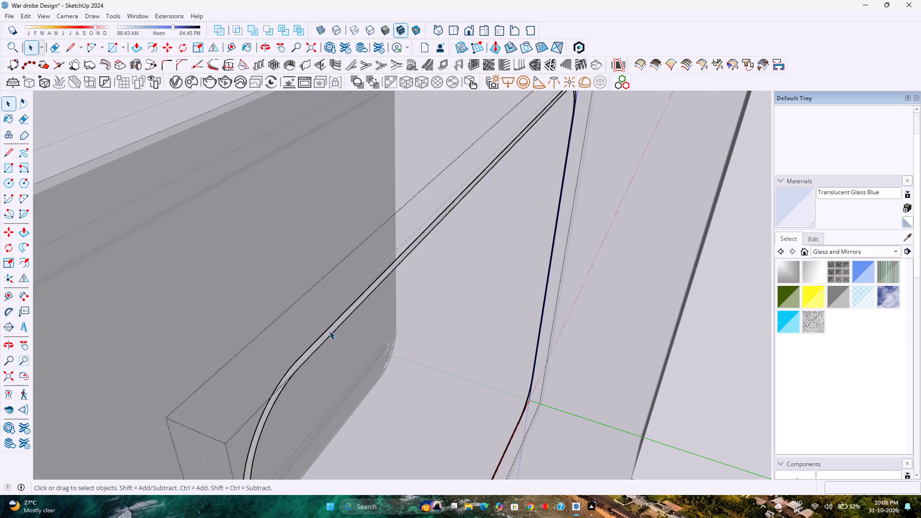
click(331, 331)
key(p)
click(331, 331)
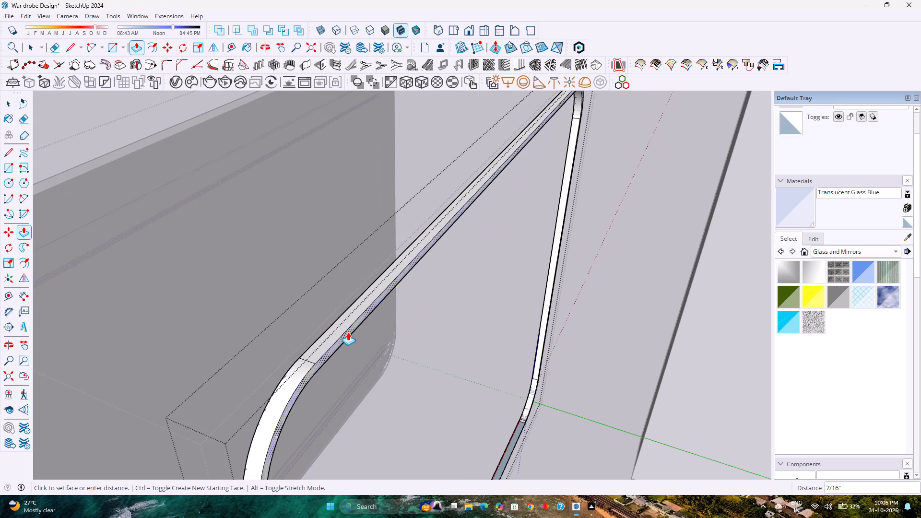
text(0.)
key(2)
key(5)
key(Return)
key(space)
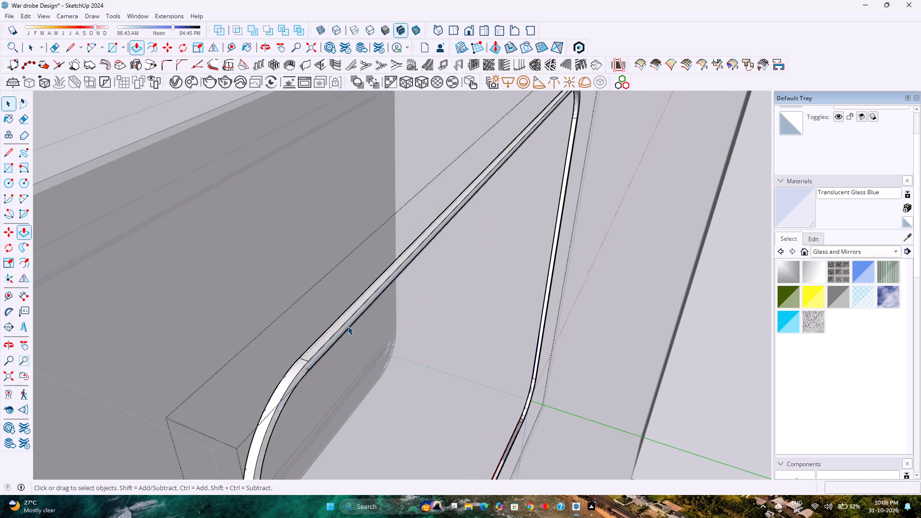
scroll(348, 326, down, 1)
key(Escape)
Move the extruded band group 1' along the green axis back to the board's back face.
click(347, 321)
scroll(347, 321, down, 4)
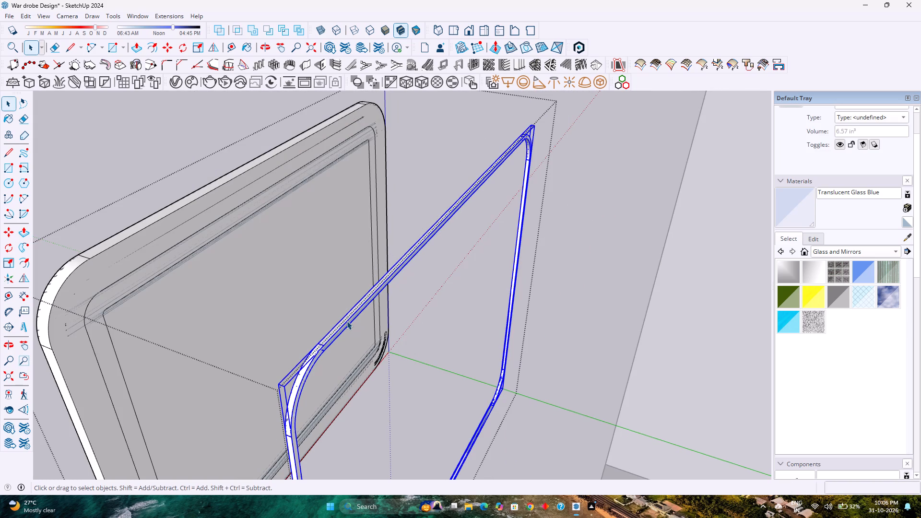
key(m)
click(318, 342)
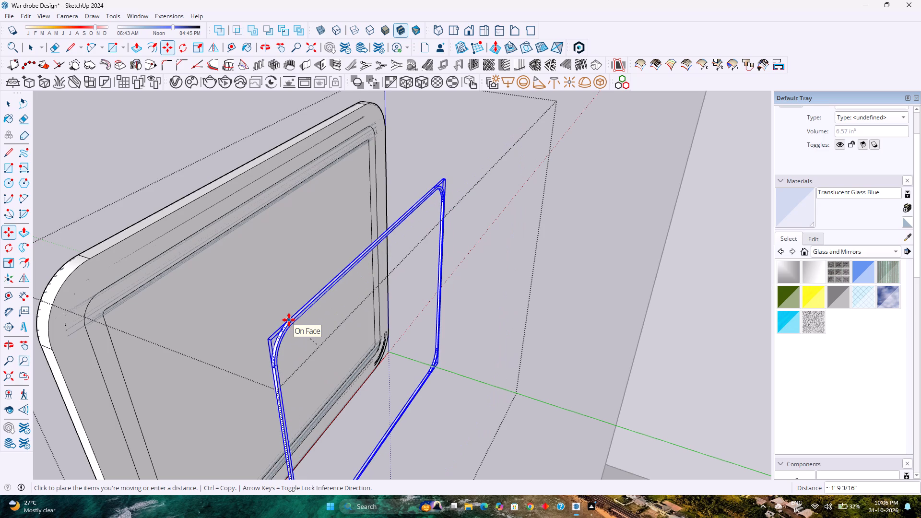
key(Left)
text(1')
key(Return)
key(space)
key(Escape)
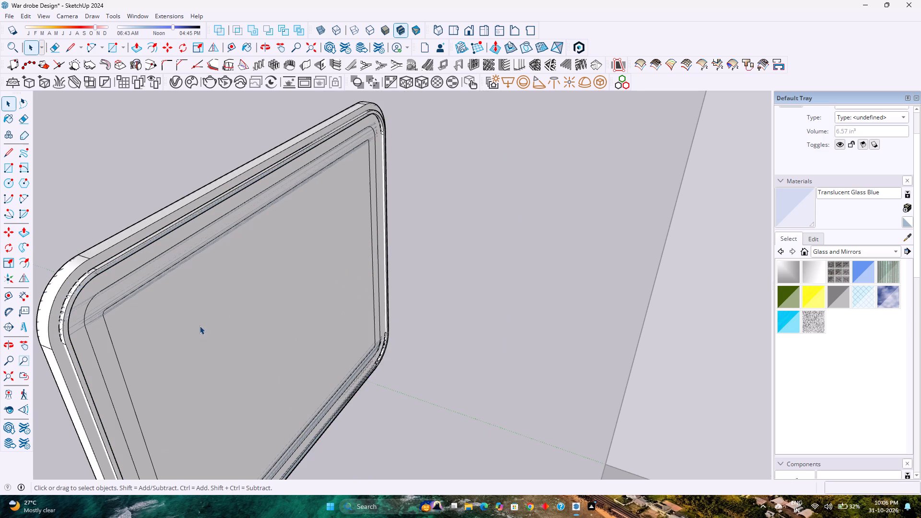
Extrude the ring between the two inner outlines on the board's back face outward by 1".
scroll(129, 293, up, 3)
click(129, 291)
triple_click(129, 284)
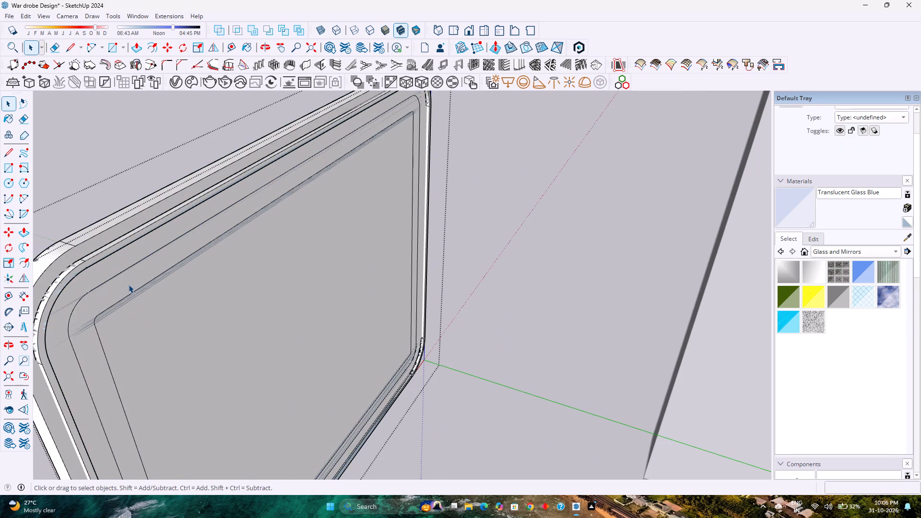
double_click(129, 284)
click(94, 304)
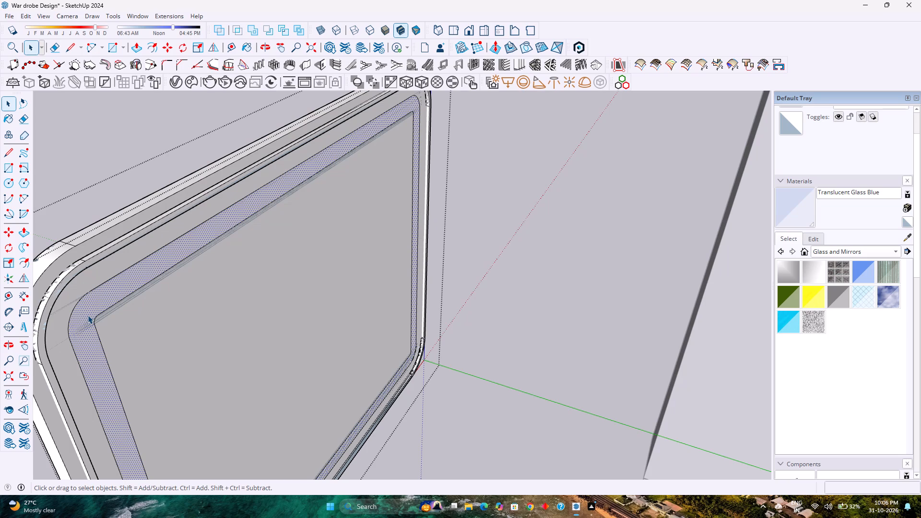
key(p)
click(88, 314)
key(1)
key(Return)
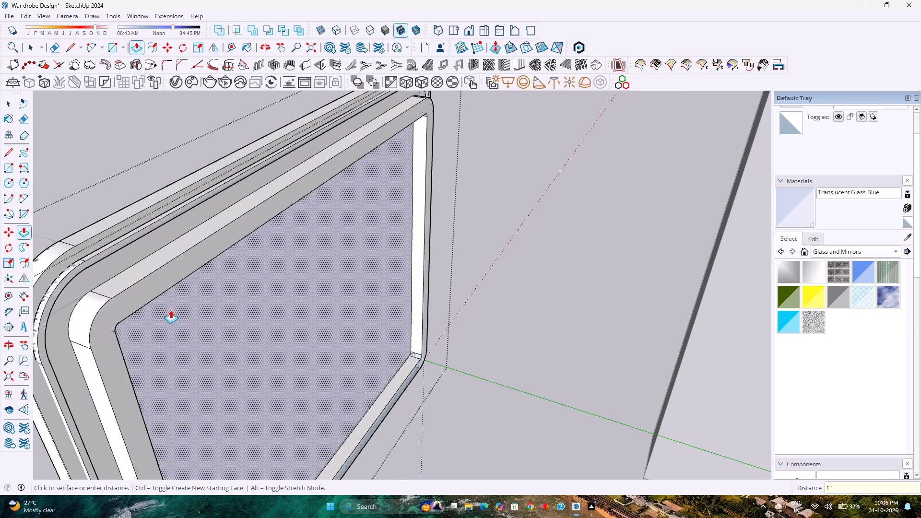
scroll(173, 302, up, 7)
scroll(168, 297, down, 3)
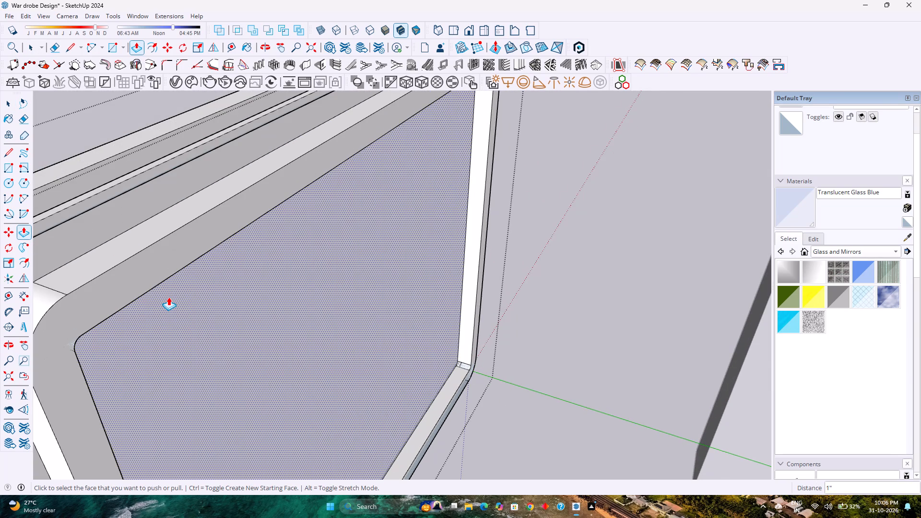
scroll(168, 295, up, 2)
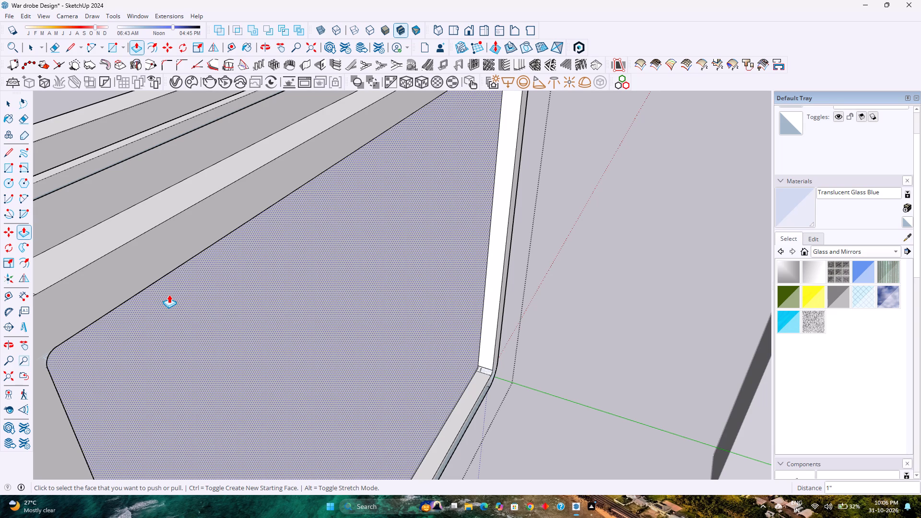
key(ctrl+z)
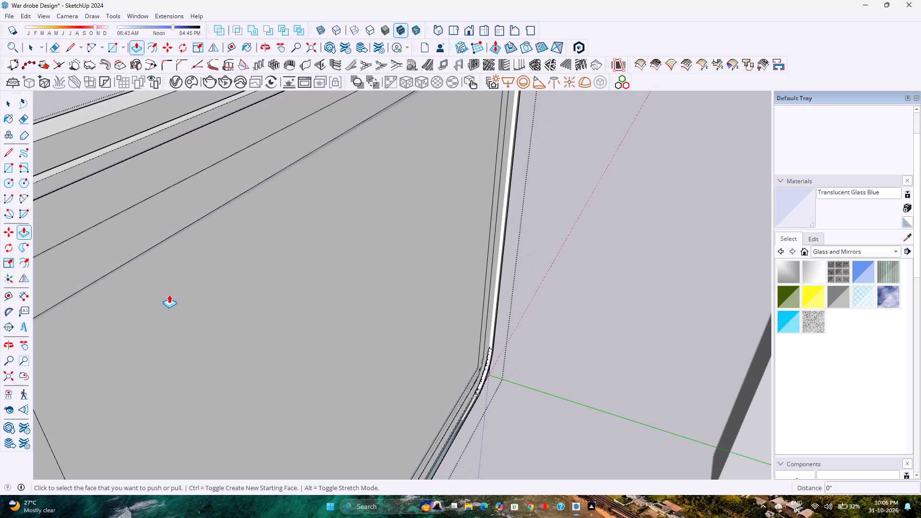
key(ctrl+y)
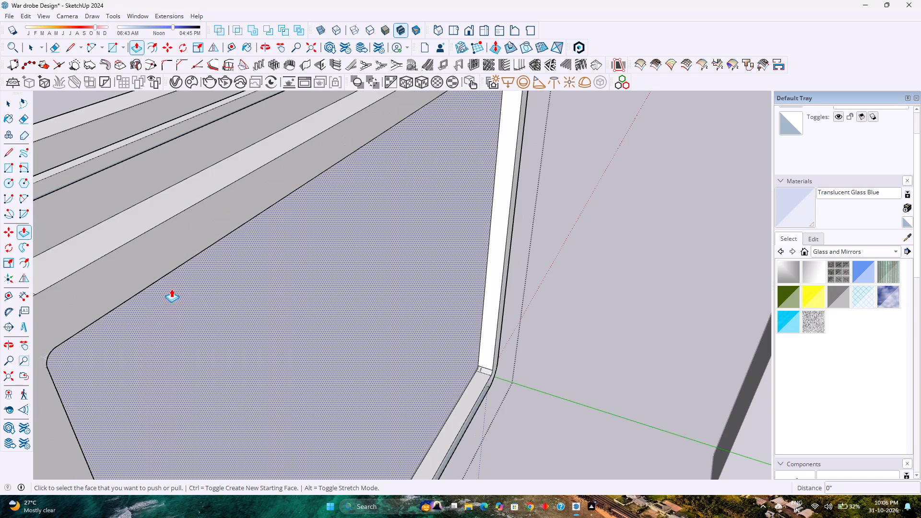
key(space)
Examine the rear ring and thin band from several sides, including their rounded corners and edge profile.
scroll(171, 286, down, 8)
shift+middle_drag(170, 285, 242, 298)
scroll(245, 289, down, 2)
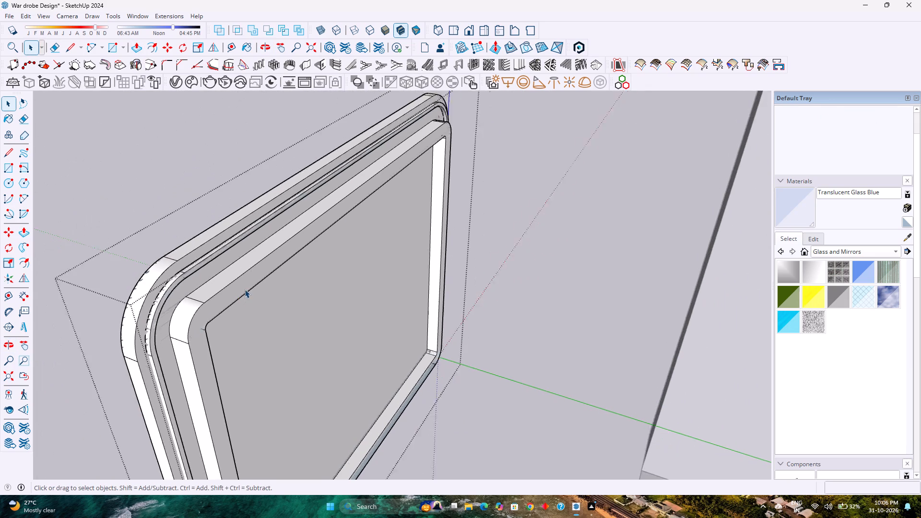
scroll(245, 289, down, 2)
scroll(213, 288, up, 10)
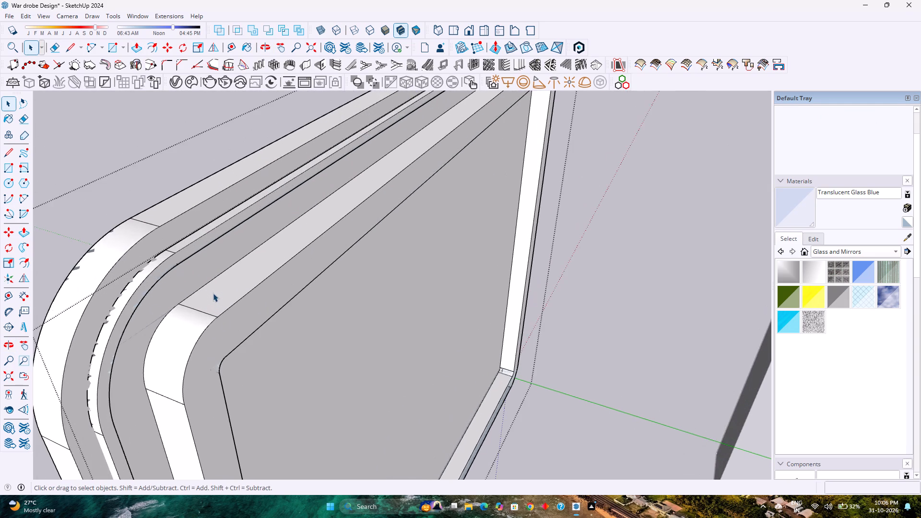
middle_drag(222, 318, 126, 256)
scroll(134, 255, down, 4)
middle_click(202, 307)
middle_drag(202, 314, 76, 362)
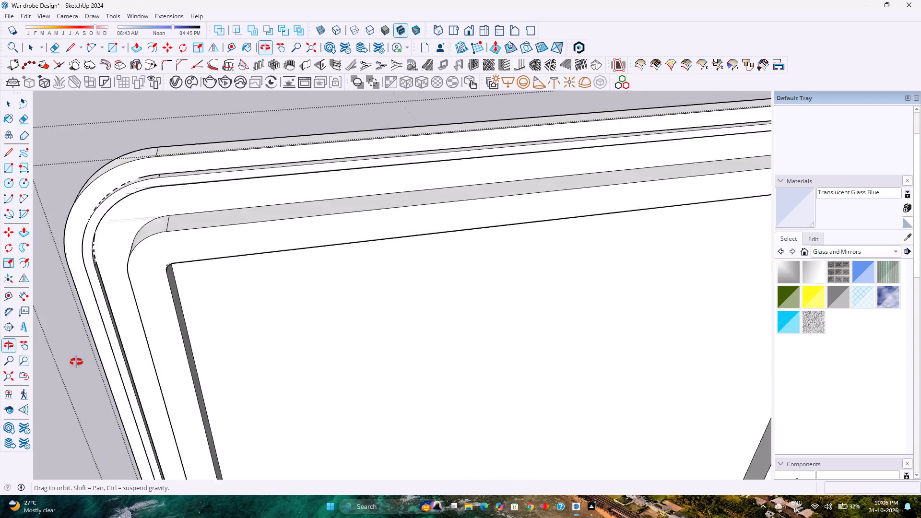
middle_drag(76, 362, 460, 245)
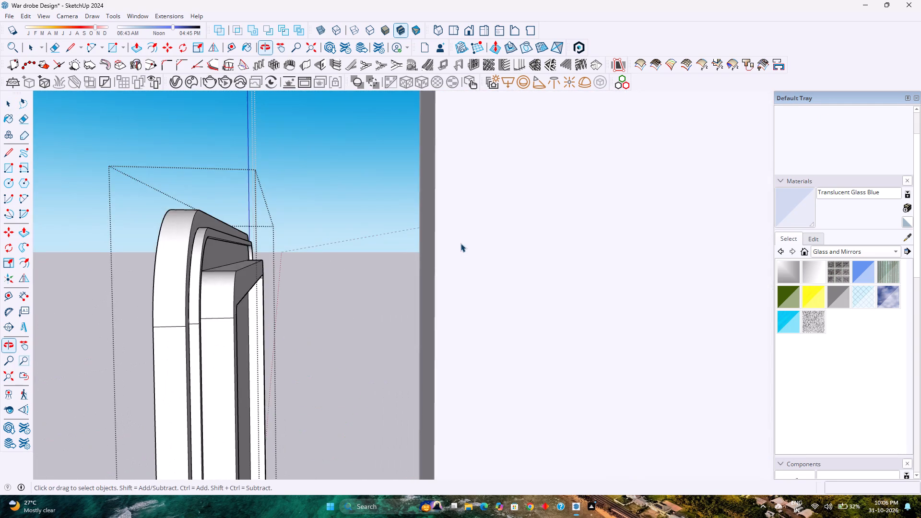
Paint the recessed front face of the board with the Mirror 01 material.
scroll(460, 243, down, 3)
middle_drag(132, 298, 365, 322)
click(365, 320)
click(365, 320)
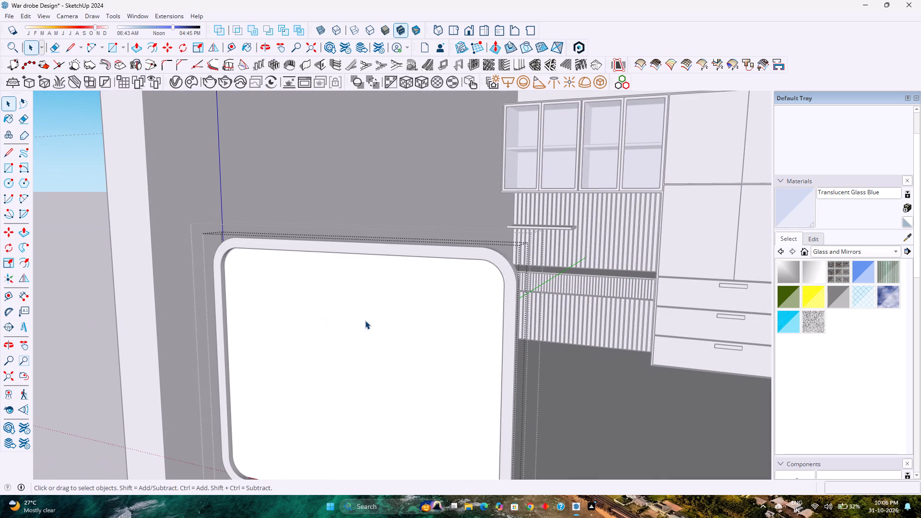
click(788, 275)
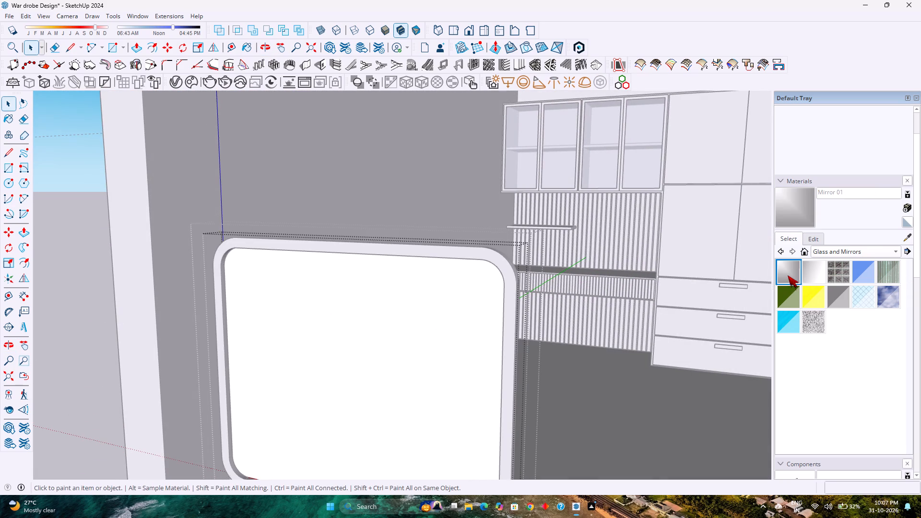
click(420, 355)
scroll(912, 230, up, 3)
Paint the recessed front face of the board with the Mirror 02 material instead.
click(823, 322)
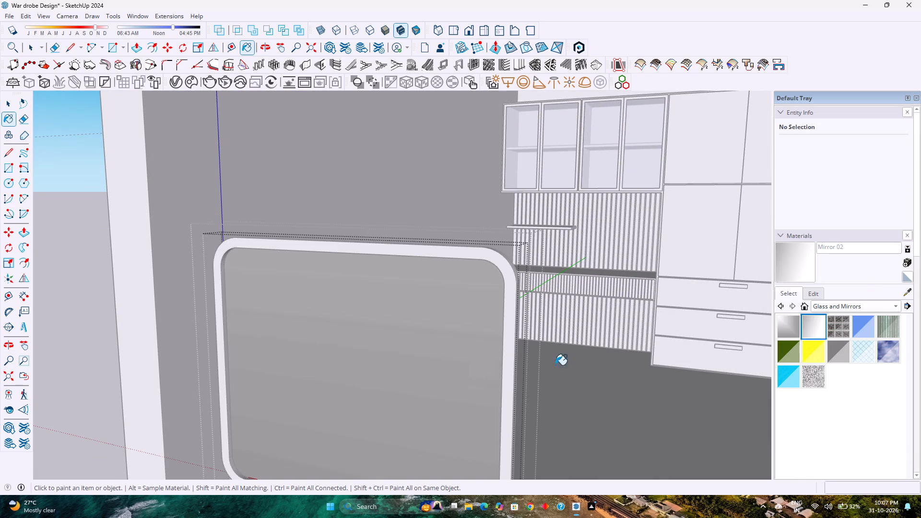
click(475, 365)
scroll(730, 320, up, 3)
scroll(791, 319, down, 7)
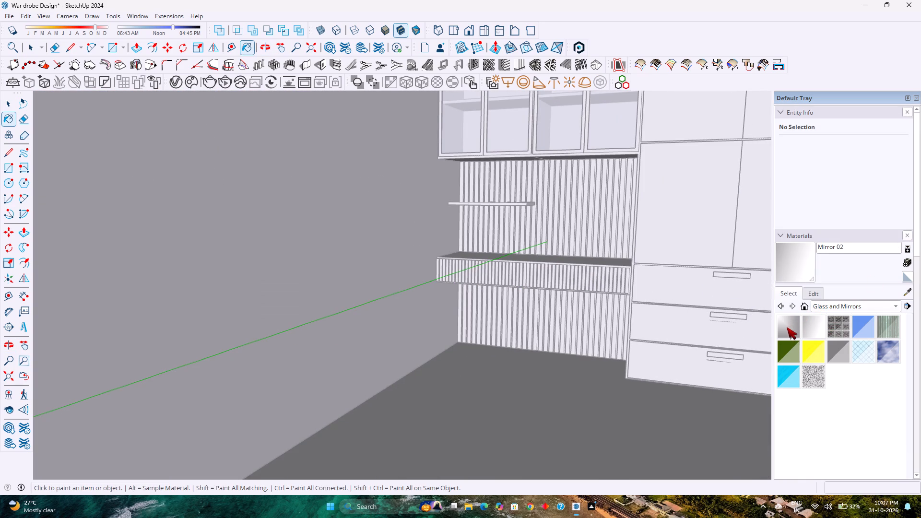
Repaint the recessed front face of the mirror board with the Mirror 01 material.
scroll(273, 366, down, 6)
shift+middle_drag(131, 391, 238, 374)
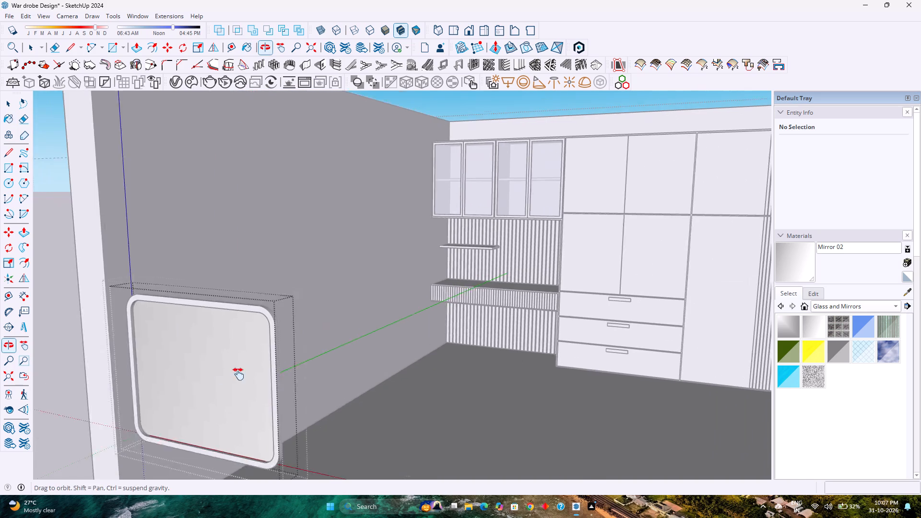
shift+middle_drag(238, 374, 284, 366)
click(787, 277)
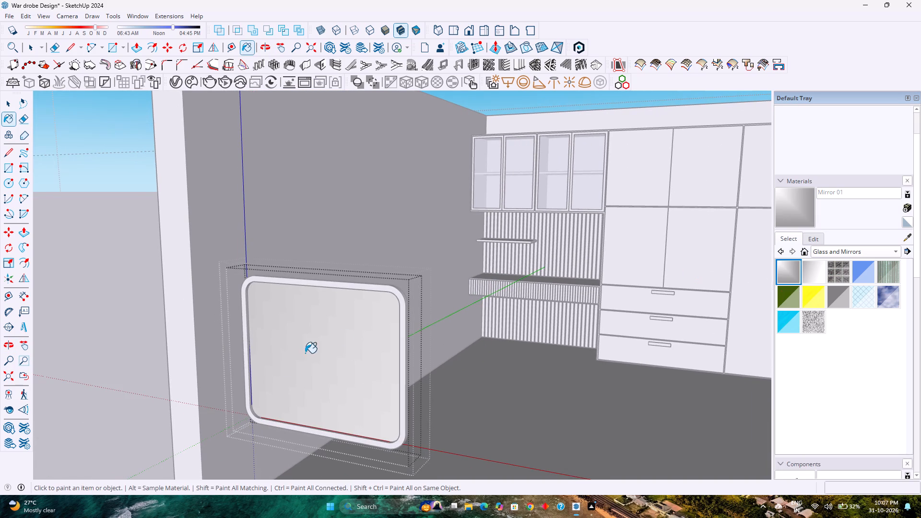
click(305, 353)
Tint the Mirror 01 material blue-grey with hue 202 and saturation 13, and apply it to the mirror face.
scroll(847, 224, up, 4)
click(811, 294)
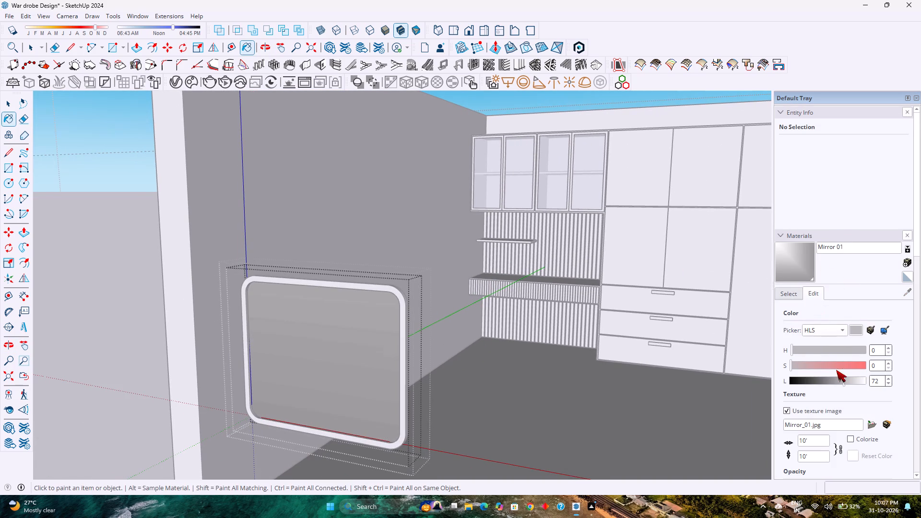
drag(796, 349, 814, 348)
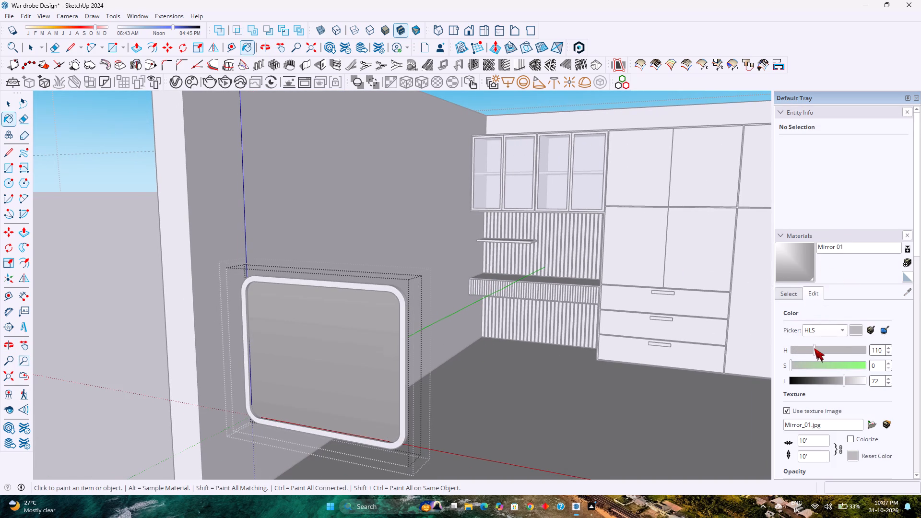
drag(814, 348, 833, 346)
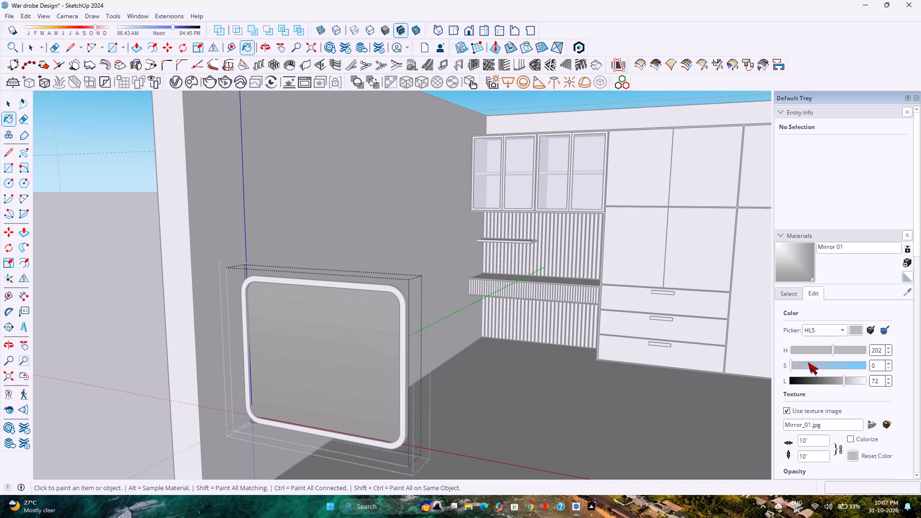
drag(794, 365, 800, 365)
click(342, 353)
key(space)
scroll(341, 353, down, 4)
key(Escape)
scroll(342, 342, up, 3)
key(Escape)
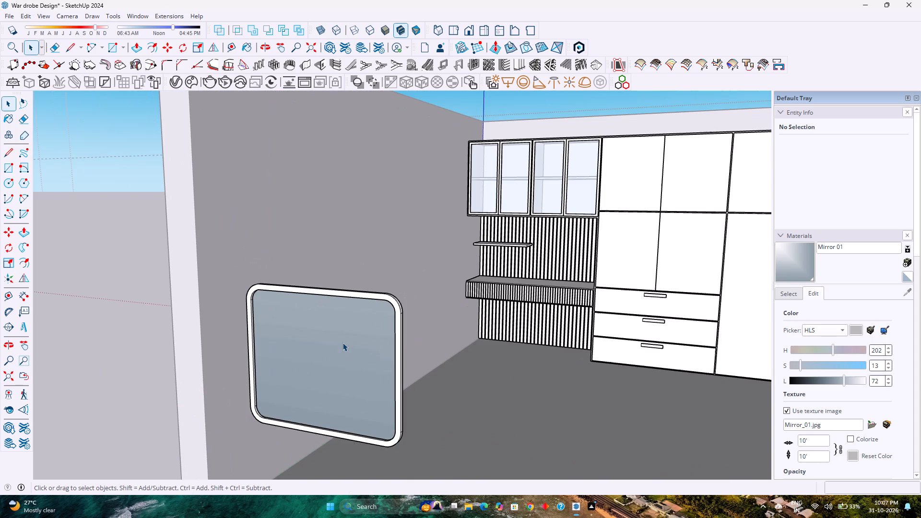
Move the mirror group about 9' 5 7/8" along the green axis toward the desk unit.
middle_drag(342, 342, 328, 374)
click(381, 305)
scroll(381, 305, up, 4)
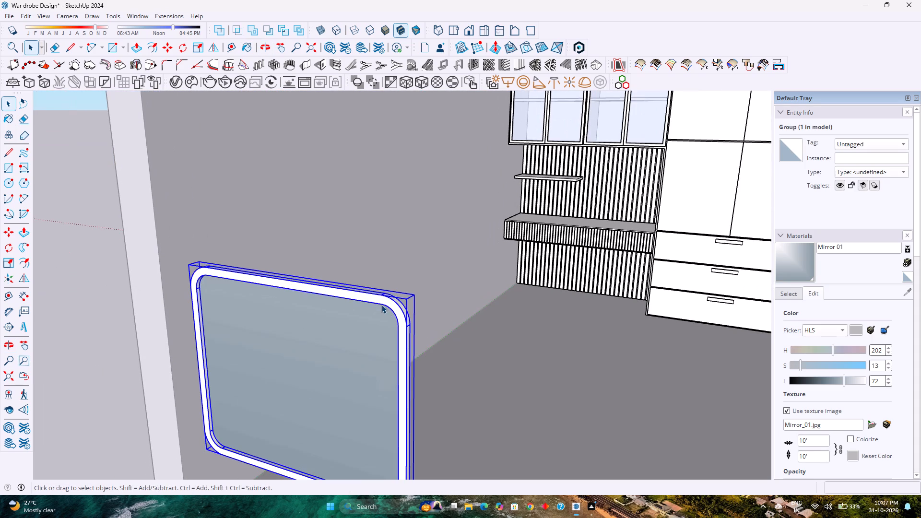
key(m)
scroll(418, 294, up, 2)
click(414, 295)
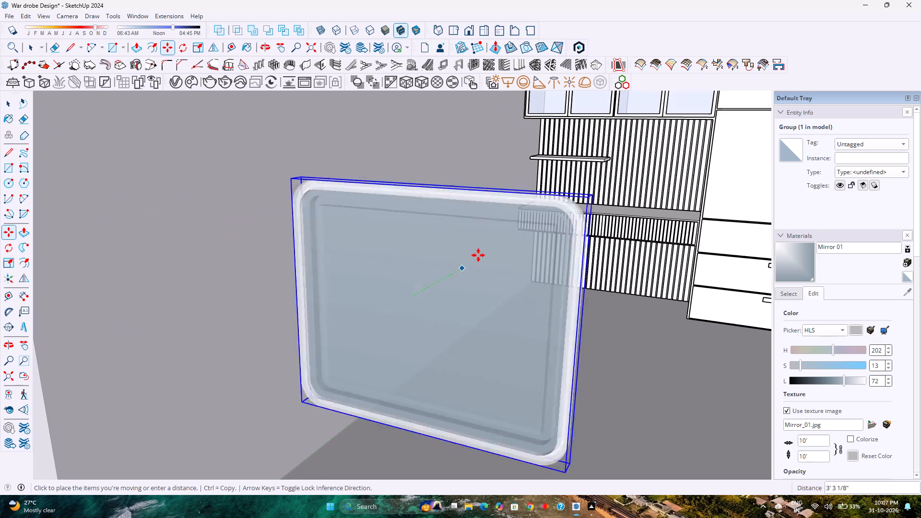
key(Left)
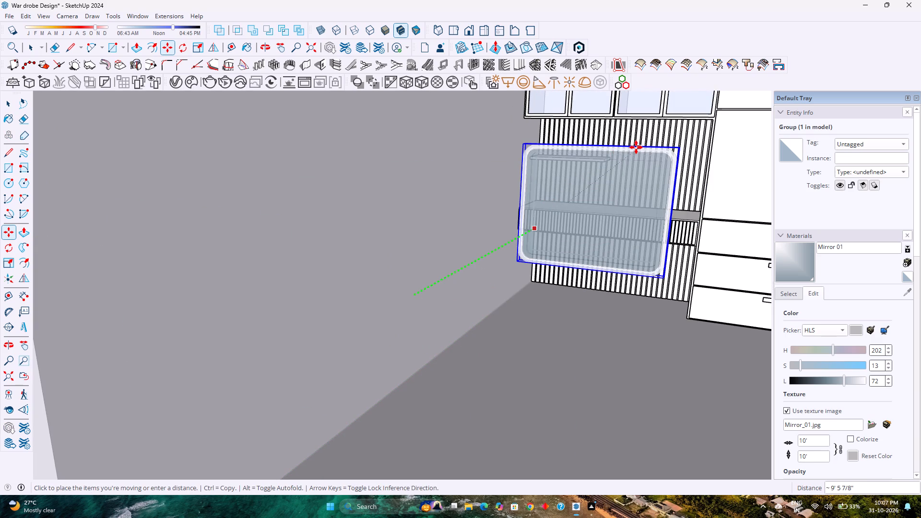
shift+middle_drag(635, 149, 547, 330)
shift+middle_click(547, 330)
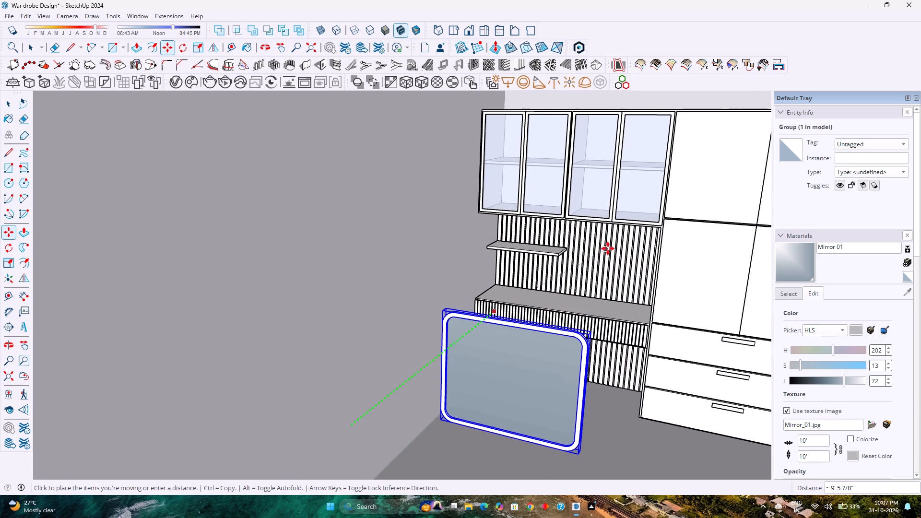
scroll(611, 241, up, 8)
middle_drag(579, 263, 567, 308)
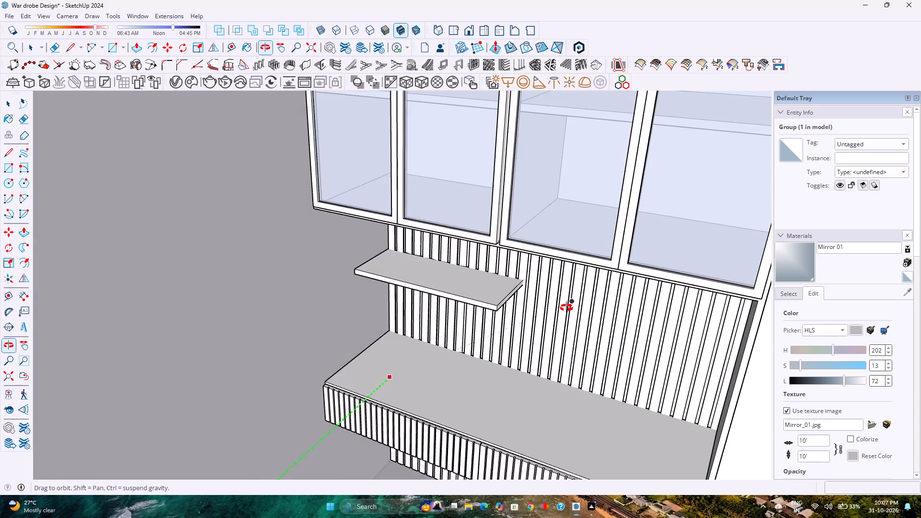
middle_drag(567, 308, 569, 269)
click(598, 239)
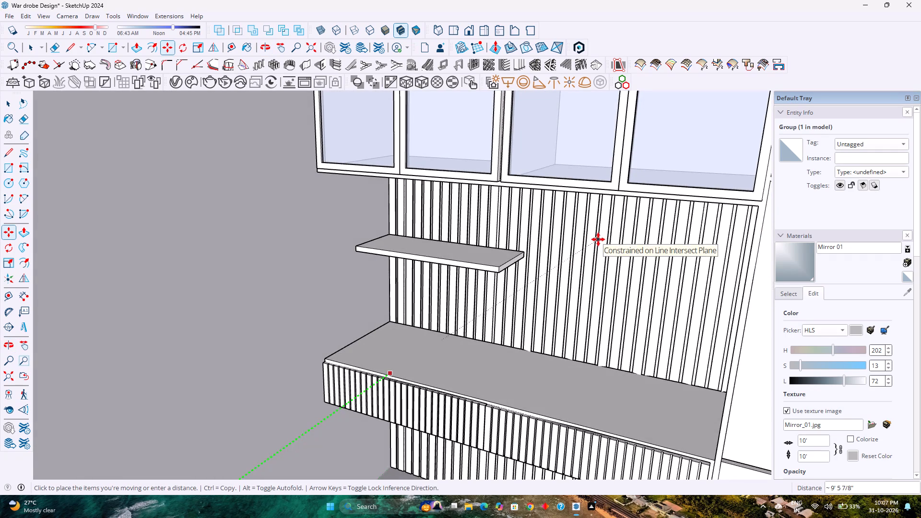
Move the mirror about 10' 5" farther along the green axis onto the fluted panel, beside the shelf above the desk.
scroll(584, 248, down, 6)
click(508, 429)
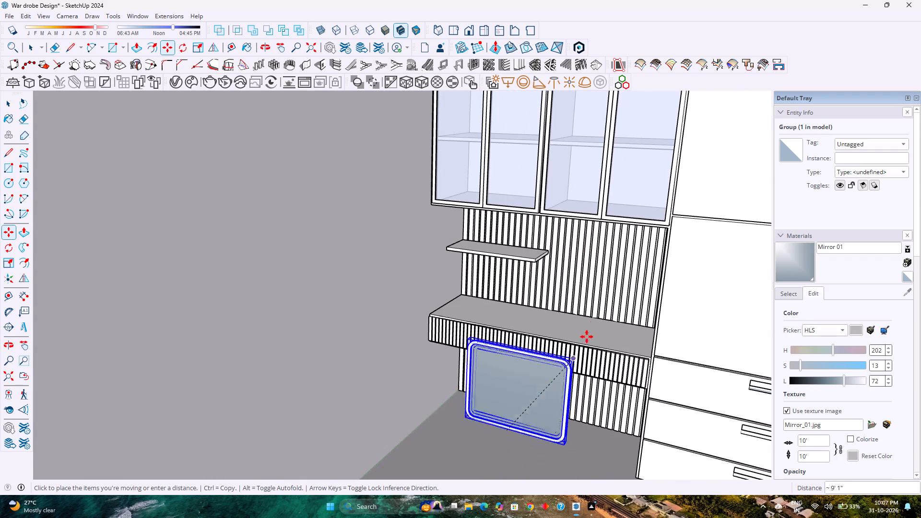
key(Left)
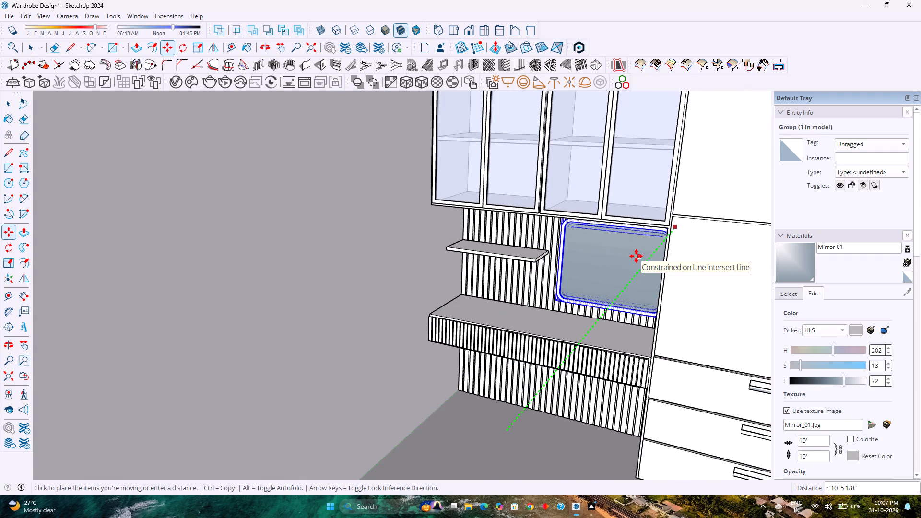
click(636, 256)
Shift the mirror about 1 1/2" sideways toward the shelf on the fluted panel.
scroll(625, 273, up, 4)
middle_drag(625, 273, 665, 265)
middle_click(665, 265)
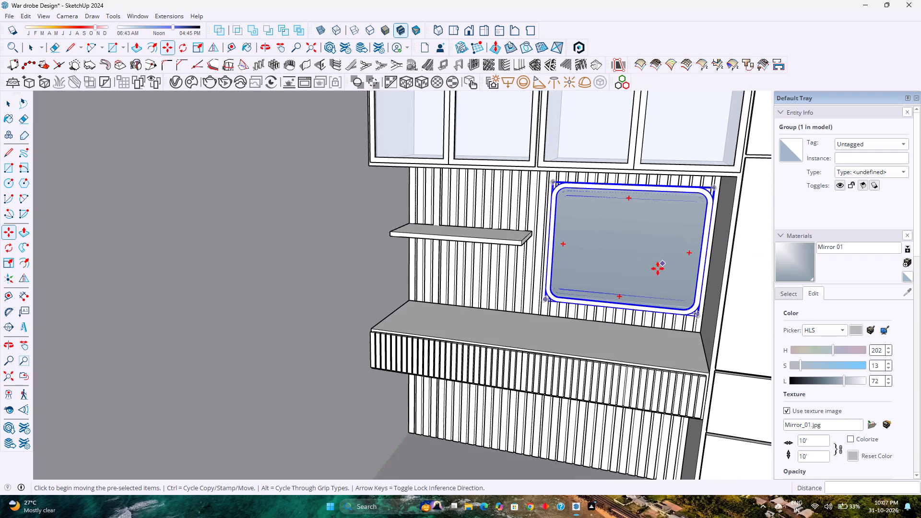
shift+middle_drag(506, 304, 459, 372)
middle_drag(450, 372, 527, 354)
scroll(535, 340, up, 12)
middle_click(538, 345)
middle_drag(541, 349, 579, 372)
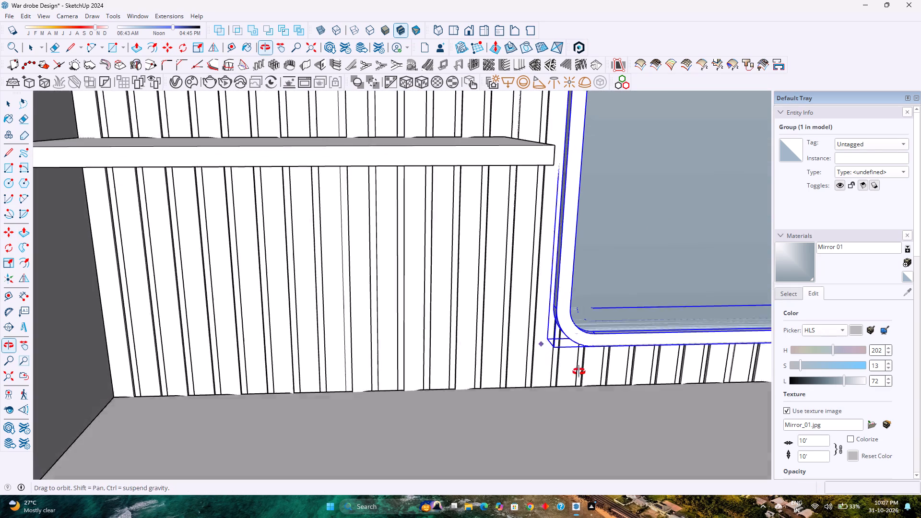
middle_drag(579, 372, 613, 380)
middle_click(613, 380)
click(546, 331)
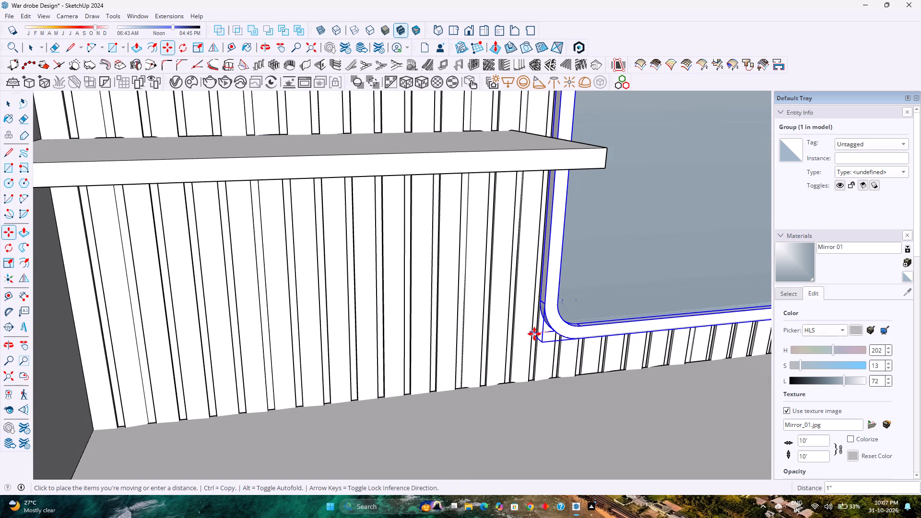
click(530, 335)
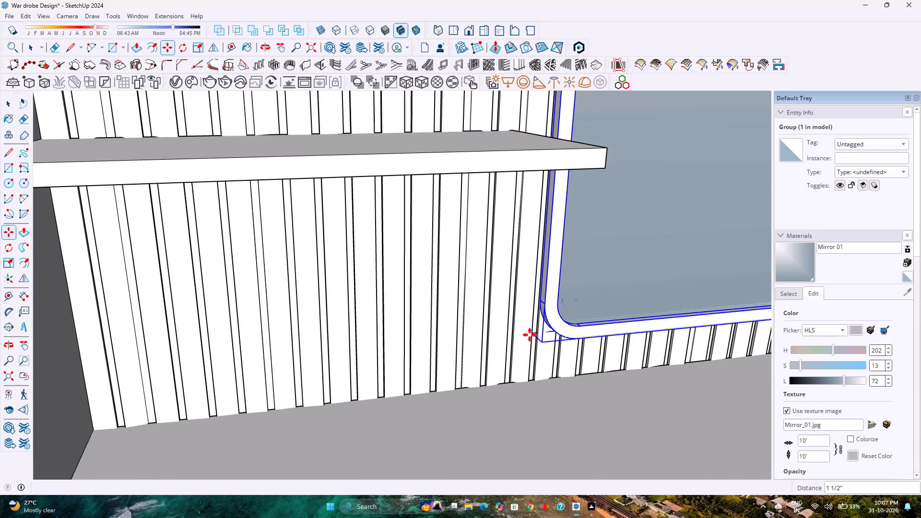
scroll(530, 335, down, 5)
middle_click(535, 338)
middle_click(535, 338)
middle_drag(535, 338, 454, 322)
scroll(455, 318, down, 4)
middle_drag(455, 318, 450, 285)
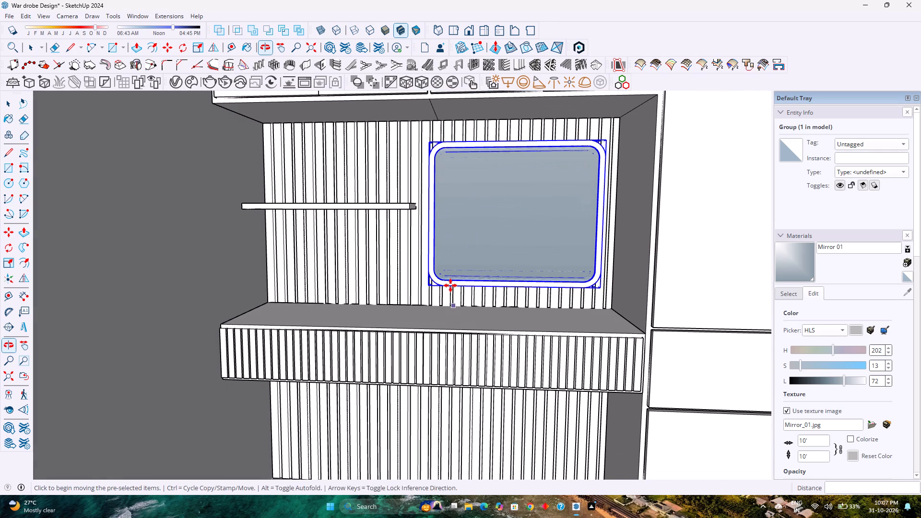
key(space)
scroll(450, 282, down, 3)
key(Escape)
scroll(449, 282, down, 4)
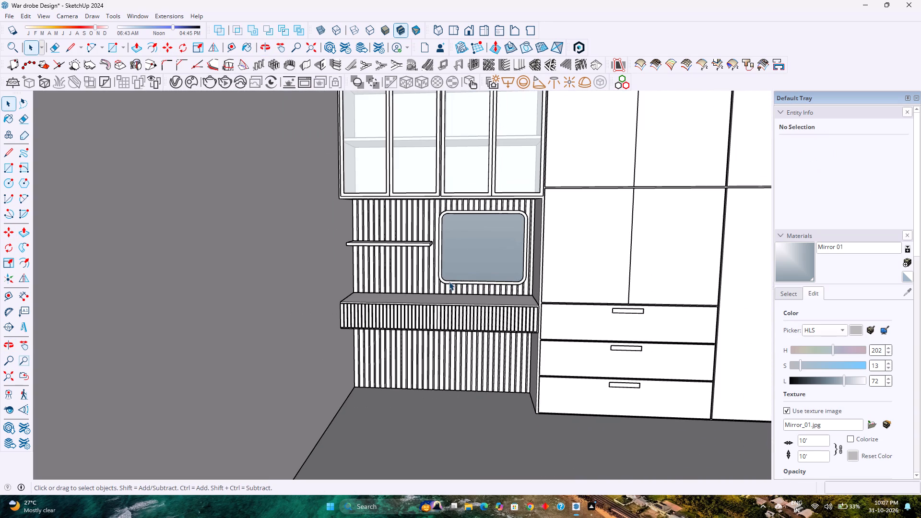
Save the wardrobe model.
shift+middle_drag(449, 282, 379, 366)
scroll(378, 362, down, 3)
middle_drag(378, 365, 388, 339)
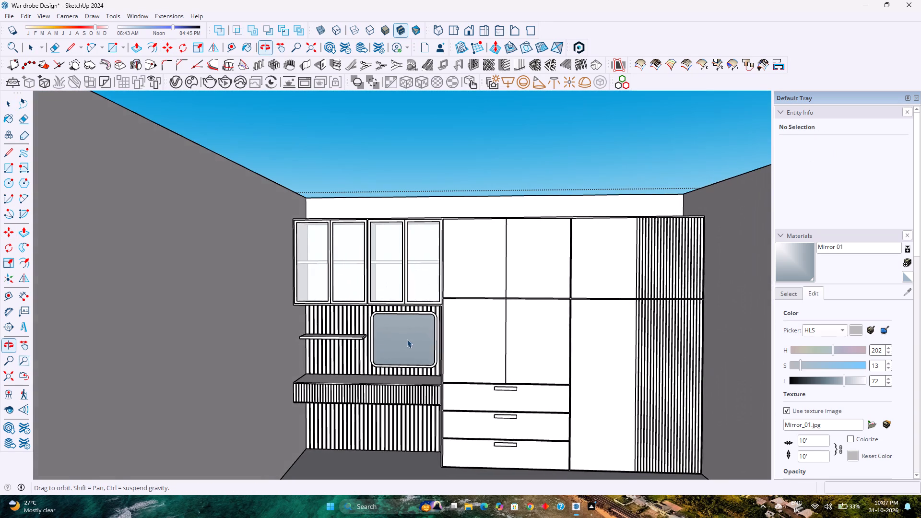
key(ctrl+s)
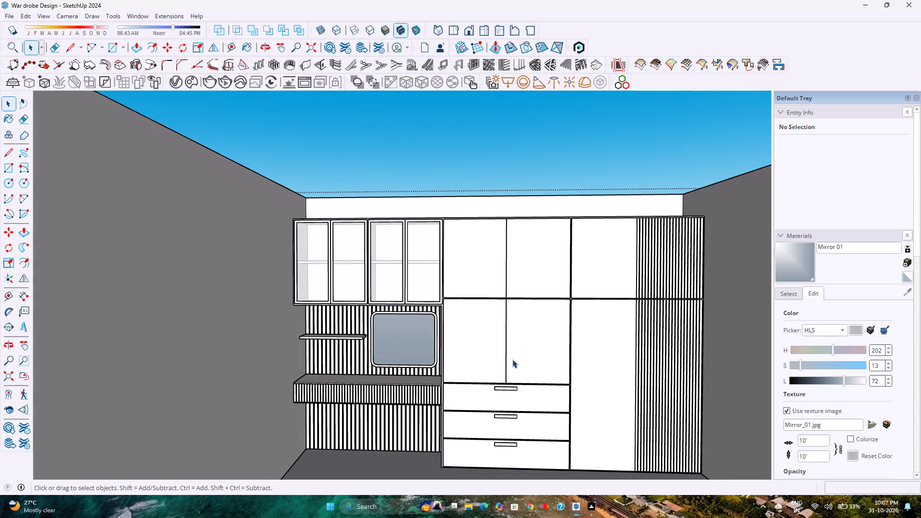
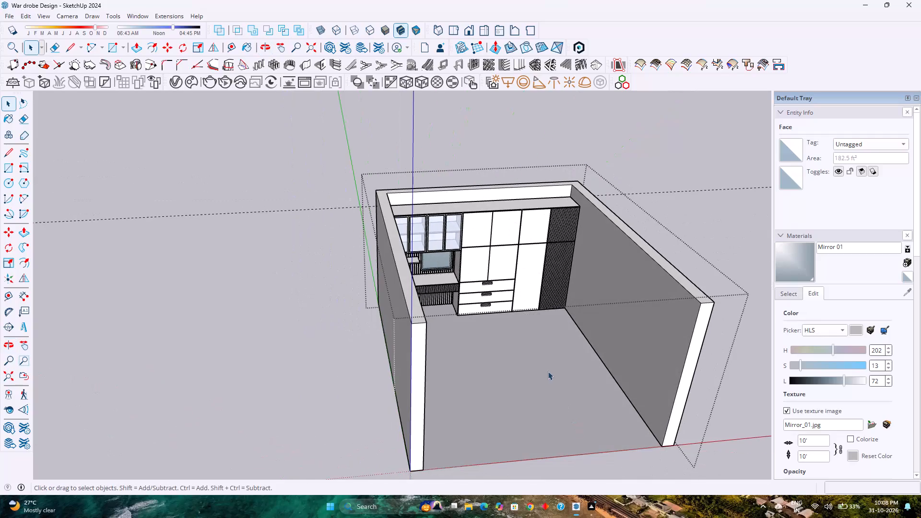
Select the wardrobe group and examine the whole unit in the room from several angles.
click(506, 259)
scroll(508, 258, up, 4)
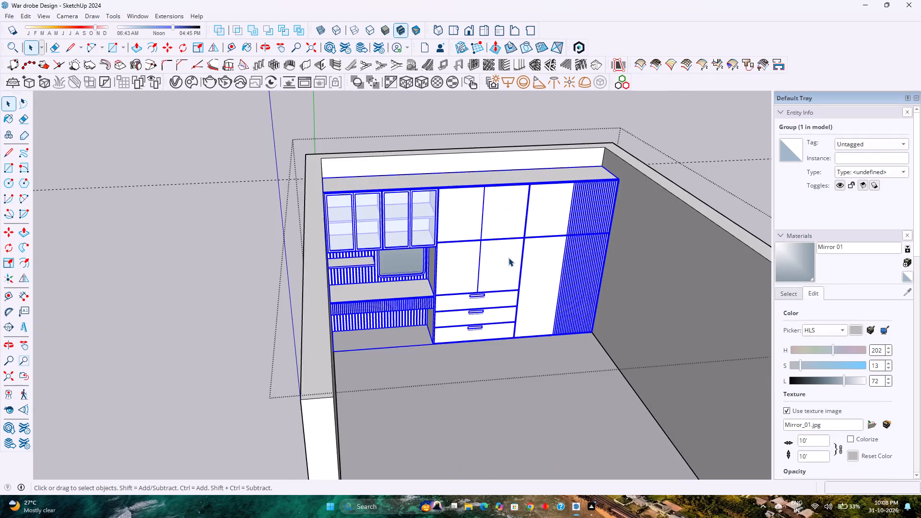
scroll(508, 258, up, 2)
middle_click(509, 258)
middle_drag(509, 258, 499, 256)
scroll(494, 243, down, 5)
middle_drag(473, 288, 470, 232)
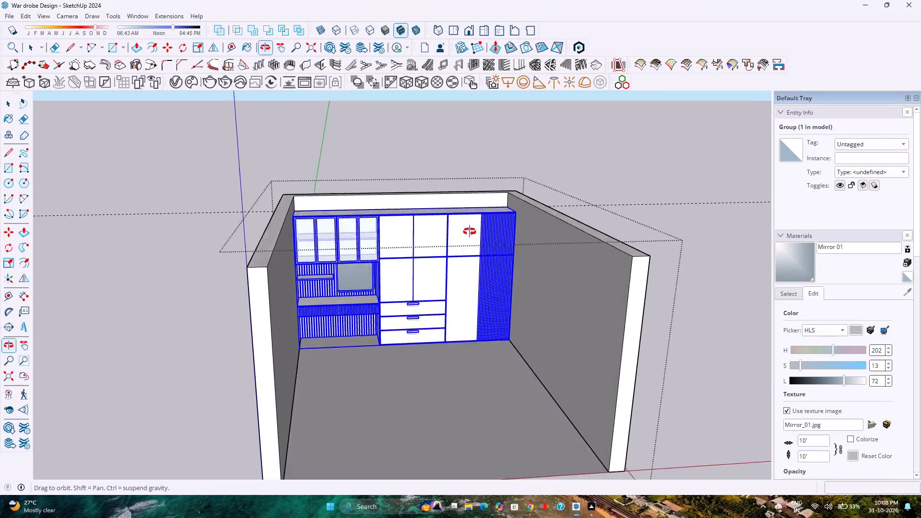
middle_drag(470, 232, 471, 184)
scroll(479, 272, up, 8)
middle_drag(478, 274, 372, 320)
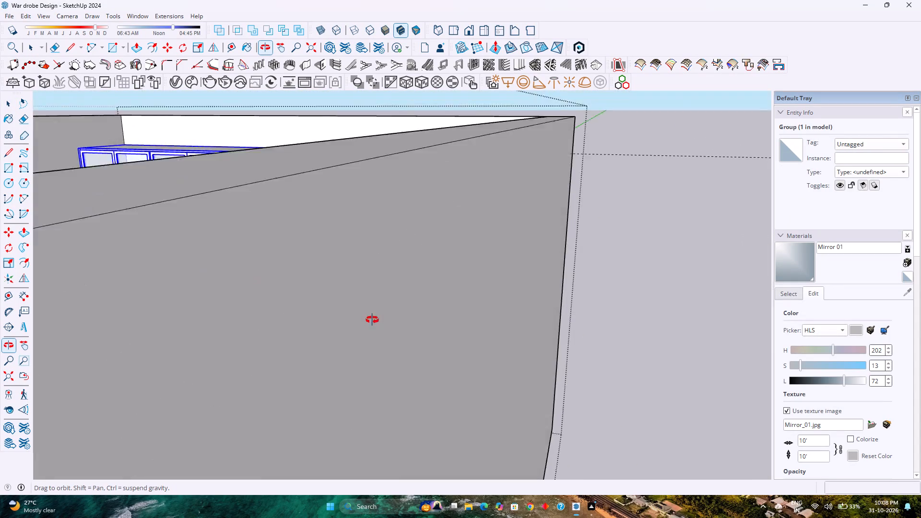
middle_drag(372, 320, 526, 333)
scroll(508, 319, down, 4)
scroll(470, 311, up, 2)
right_click(474, 307)
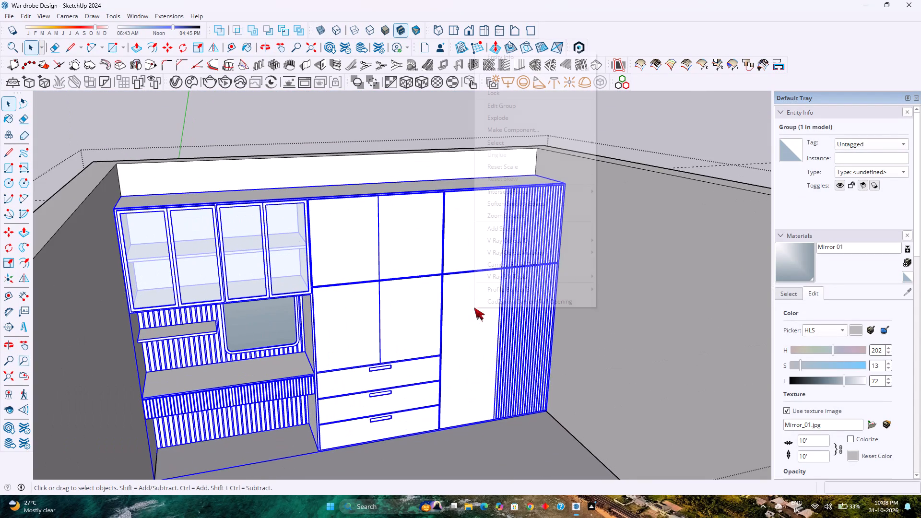
scroll(474, 307, down, 1)
click(468, 311)
scroll(469, 310, down, 9)
scroll(469, 310, up, 4)
scroll(469, 310, down, 2)
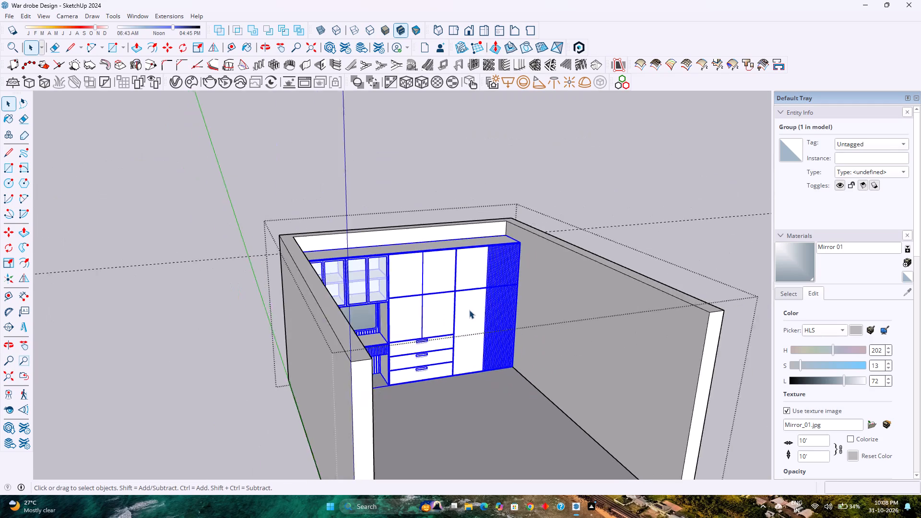
scroll(469, 310, down, 1)
scroll(469, 310, up, 3)
scroll(469, 310, down, 3)
scroll(469, 310, up, 8)
scroll(469, 310, down, 5)
Close the room group's editing and save the wardrobe model.
click(545, 174)
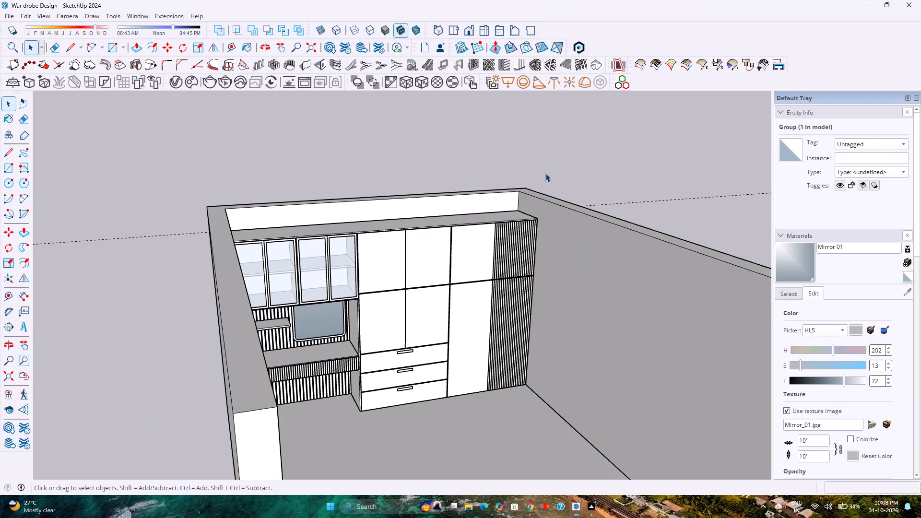
key(ctrl+s)
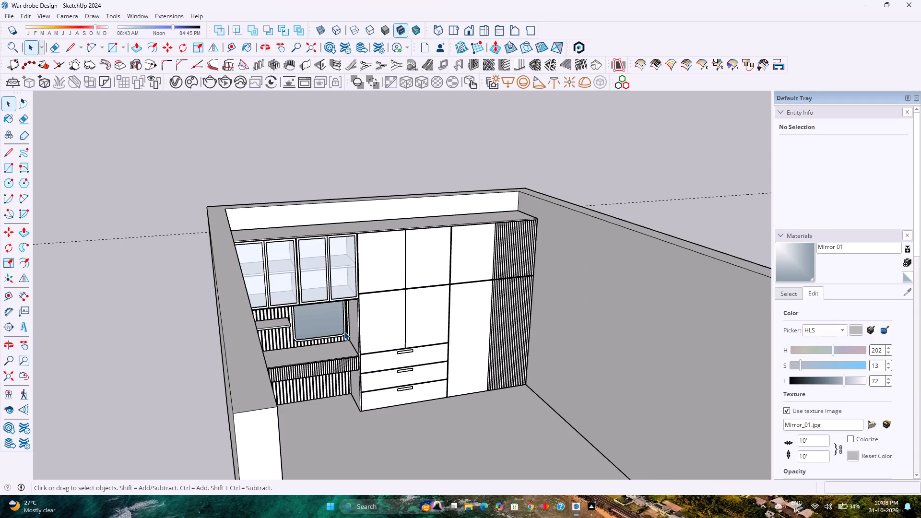
Examine the mirror, shelf and fluted desk unit beside the wardrobe from the front of the room.
scroll(344, 331, down, 4)
middle_drag(339, 342, 331, 332)
middle_drag(322, 317, 314, 294)
middle_click(314, 294)
scroll(364, 355, up, 7)
middle_click(344, 339)
middle_drag(343, 339, 325, 323)
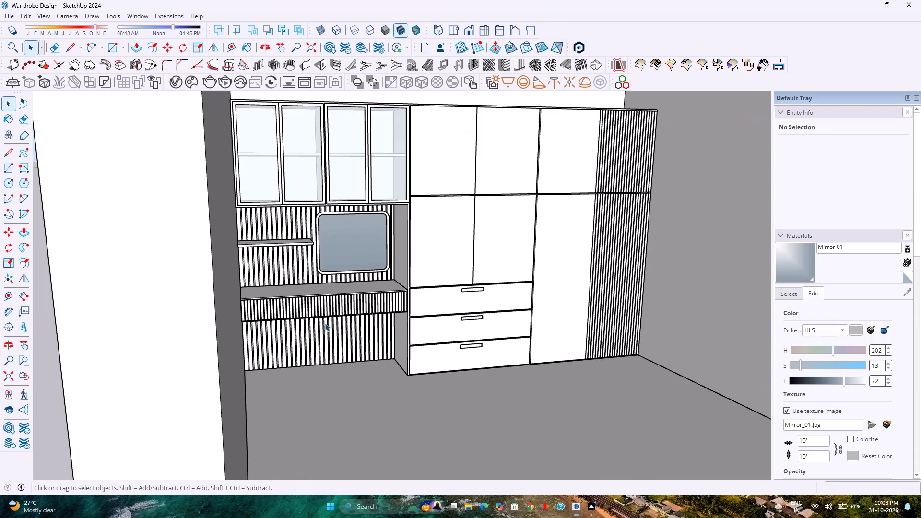
middle_drag(325, 323, 317, 312)
scroll(323, 289, down, 5)
middle_drag(323, 281, 267, 220)
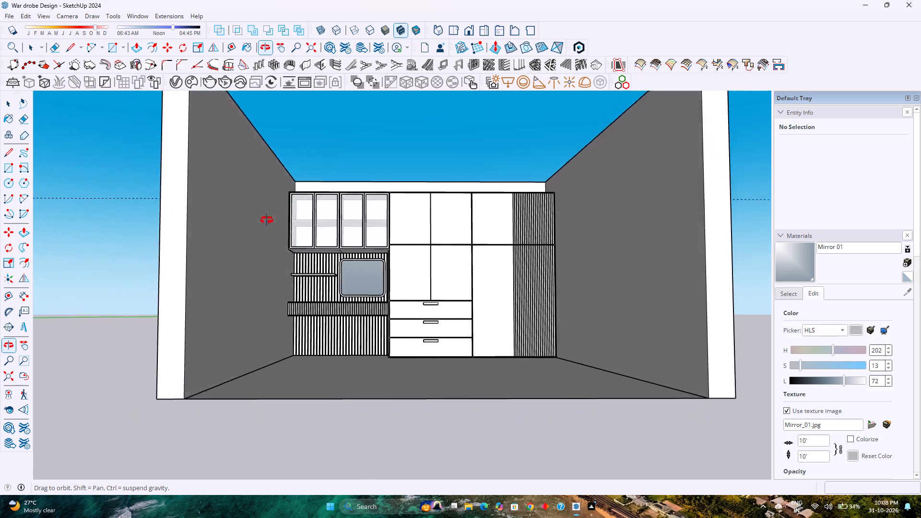
middle_drag(267, 220, 299, 224)
scroll(400, 250, down, 4)
scroll(456, 253, up, 5)
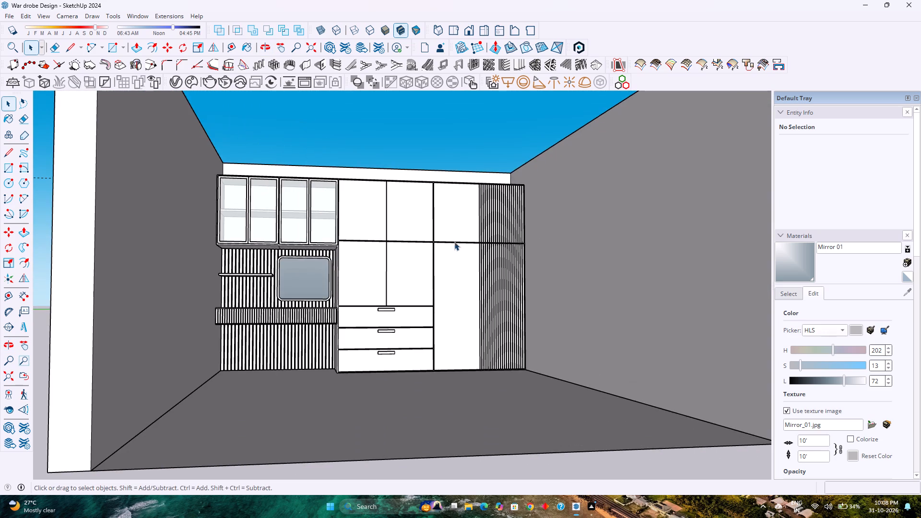
middle_drag(454, 242, 454, 310)
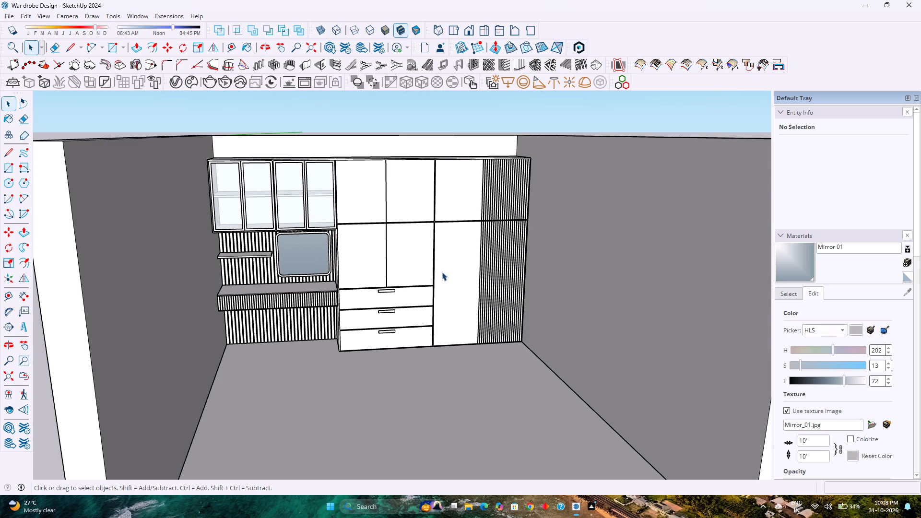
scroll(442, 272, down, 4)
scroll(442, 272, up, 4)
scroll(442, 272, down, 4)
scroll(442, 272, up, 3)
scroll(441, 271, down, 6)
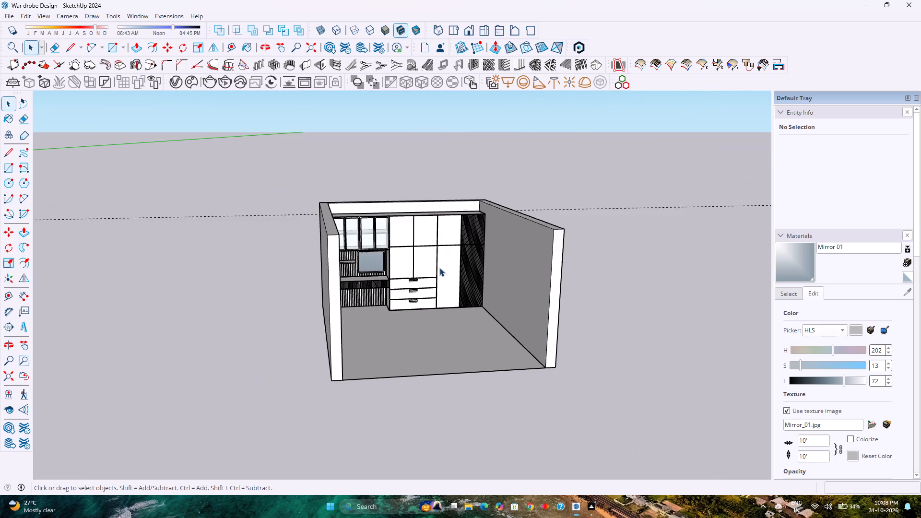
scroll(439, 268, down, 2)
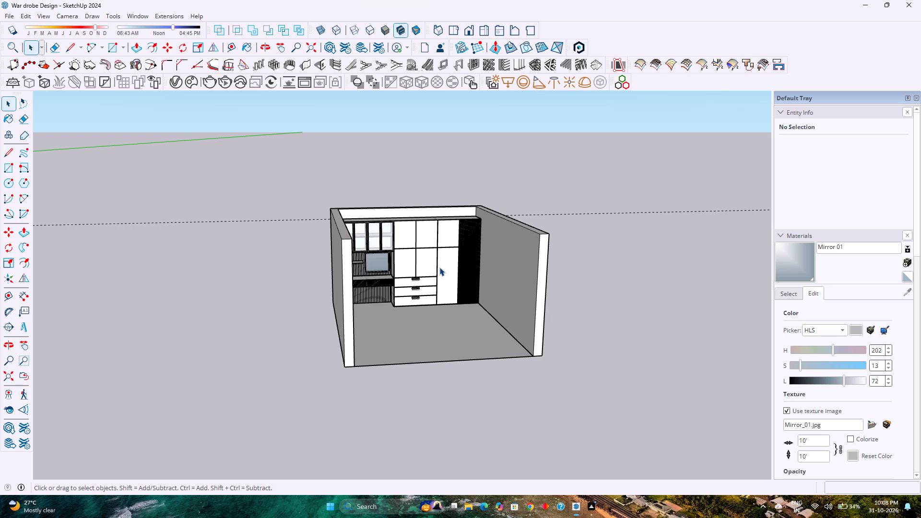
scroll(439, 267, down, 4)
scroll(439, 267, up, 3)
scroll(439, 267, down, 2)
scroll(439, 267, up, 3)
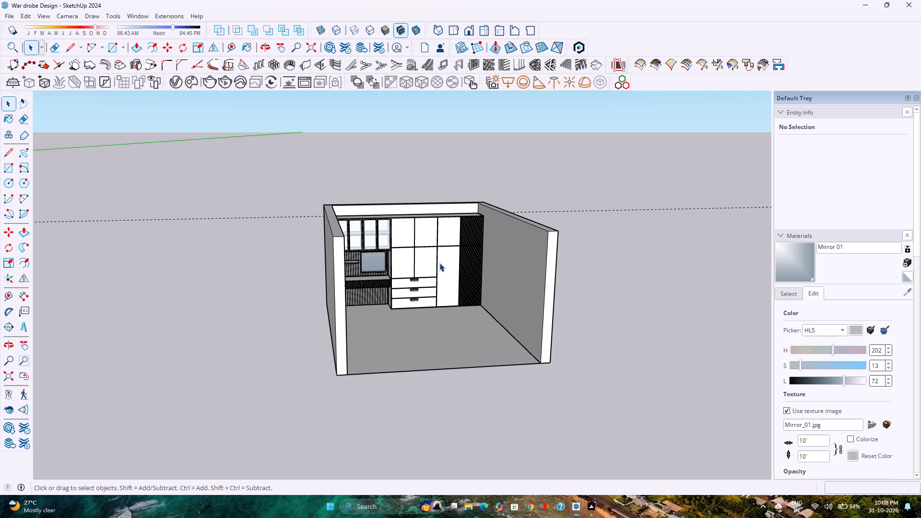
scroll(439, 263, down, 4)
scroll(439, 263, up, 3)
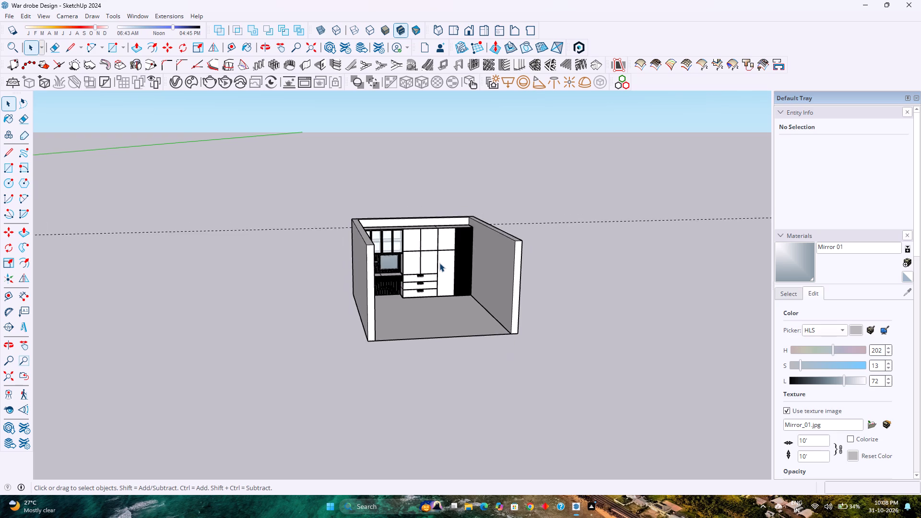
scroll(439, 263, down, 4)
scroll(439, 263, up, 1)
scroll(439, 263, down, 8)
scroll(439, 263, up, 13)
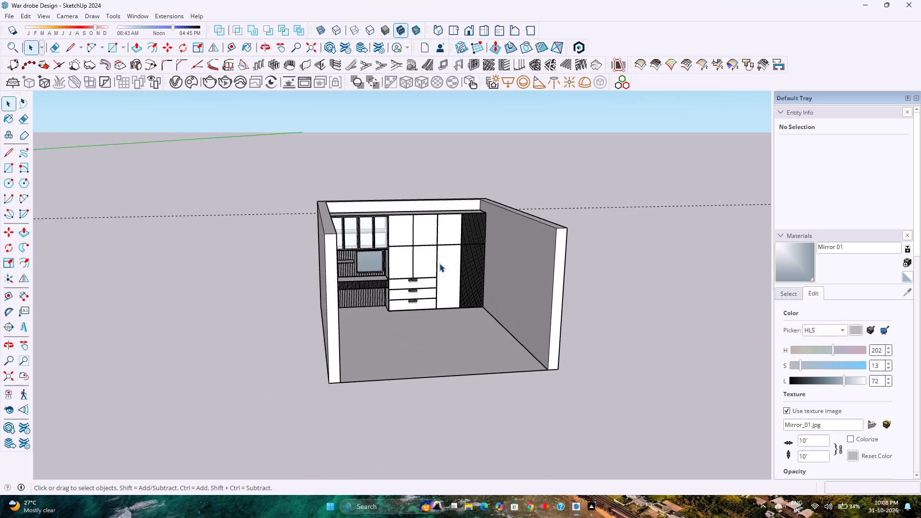
Examine the full wardrobe elevation between the side walls from straight ahead.
scroll(439, 263, up, 4)
middle_drag(441, 287, 417, 255)
middle_click(417, 255)
scroll(415, 254, down, 2)
scroll(415, 254, up, 3)
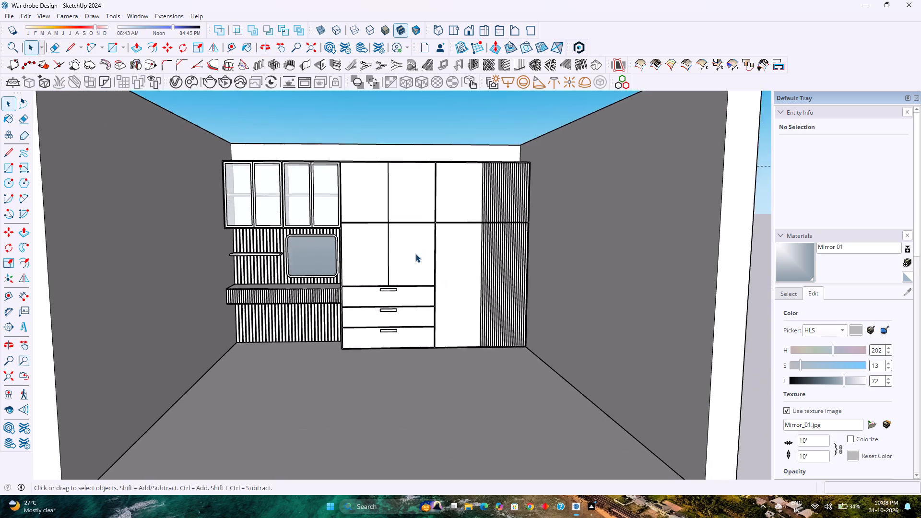
middle_drag(415, 254, 407, 229)
middle_click(407, 229)
scroll(407, 229, down, 4)
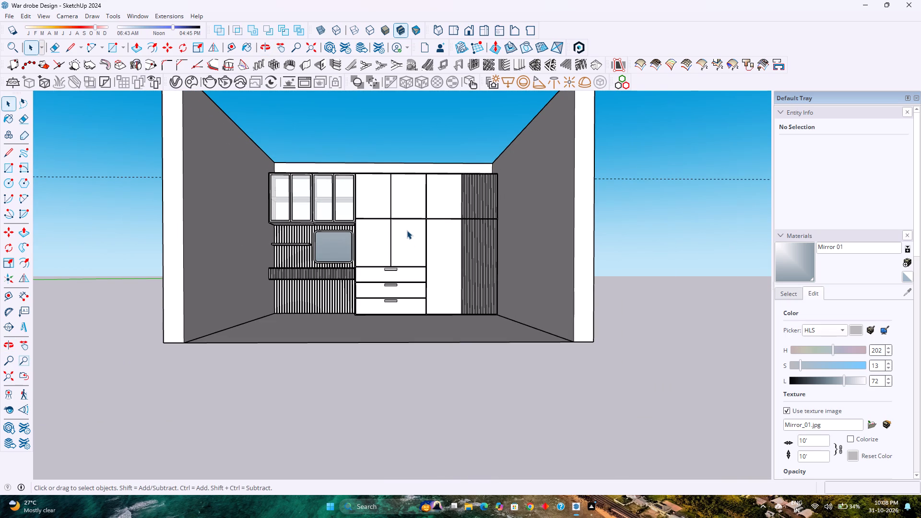
scroll(452, 225, down, 2)
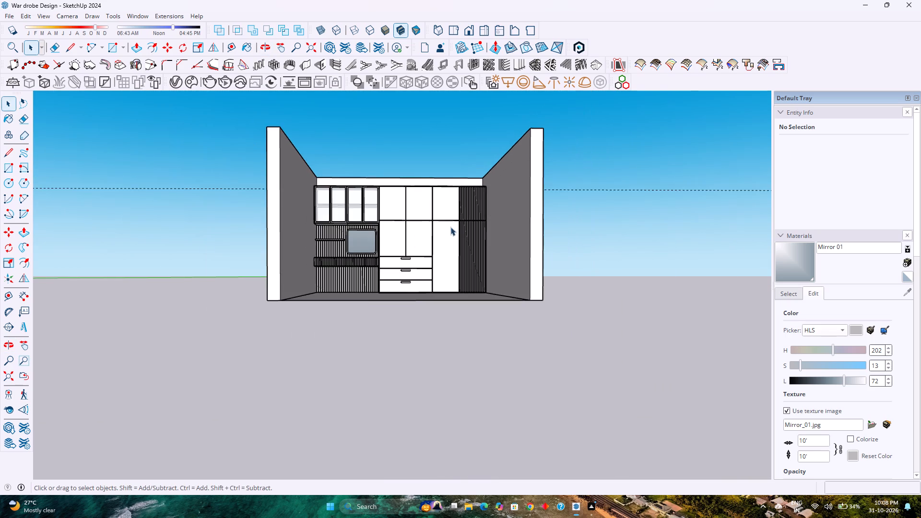
scroll(450, 227, down, 2)
shift+middle_drag(405, 177, 431, 238)
scroll(449, 321, up, 4)
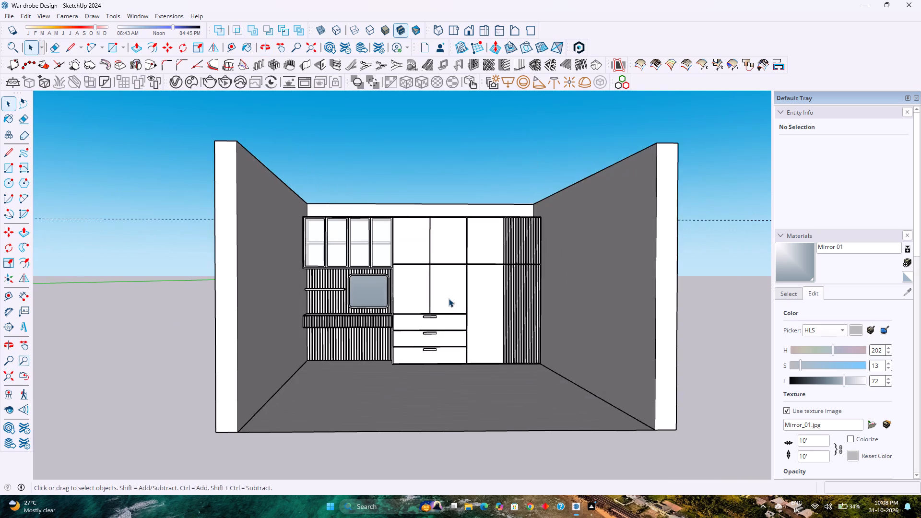
scroll(448, 294, down, 2)
Open the room group for editing and delete the guide lines.
drag(252, 264, 183, 208)
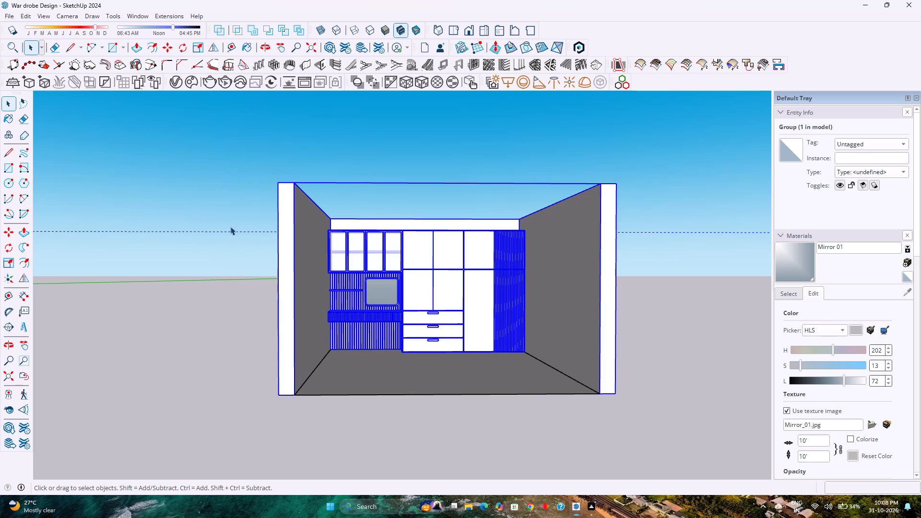
double_click(417, 272)
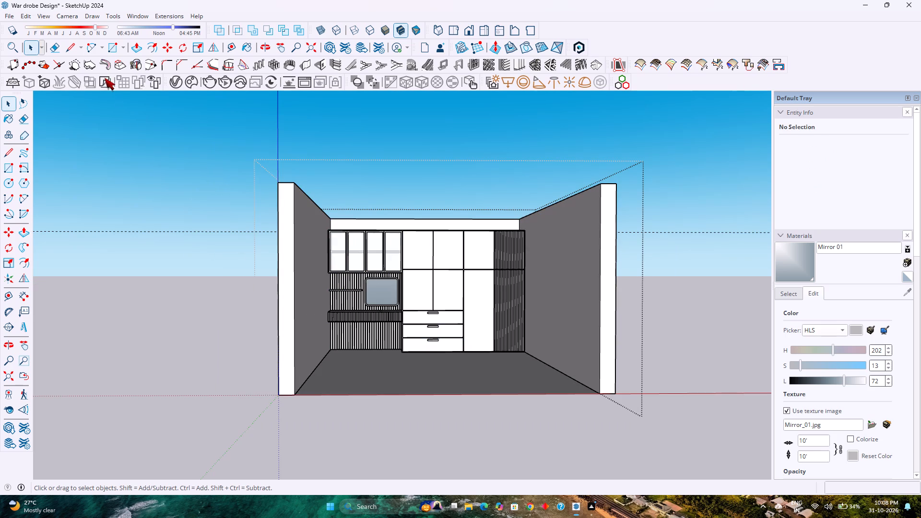
click(24, 13)
click(77, 108)
Select the wardrobe group inside the room and examine its doors, drawers and fluted side panel.
scroll(376, 246, down, 3)
middle_drag(376, 249, 364, 347)
scroll(426, 255, up, 2)
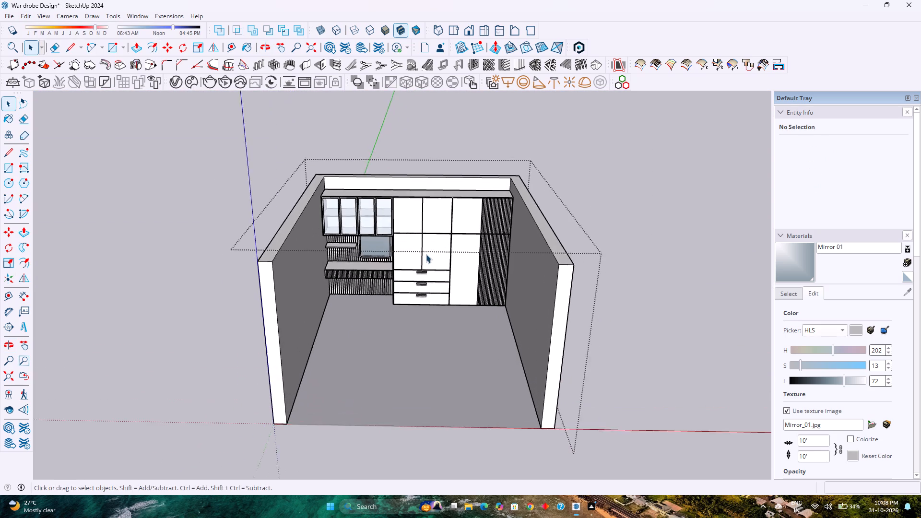
scroll(426, 254, up, 1)
click(427, 228)
scroll(427, 228, up, 4)
middle_drag(427, 228, 238, 254)
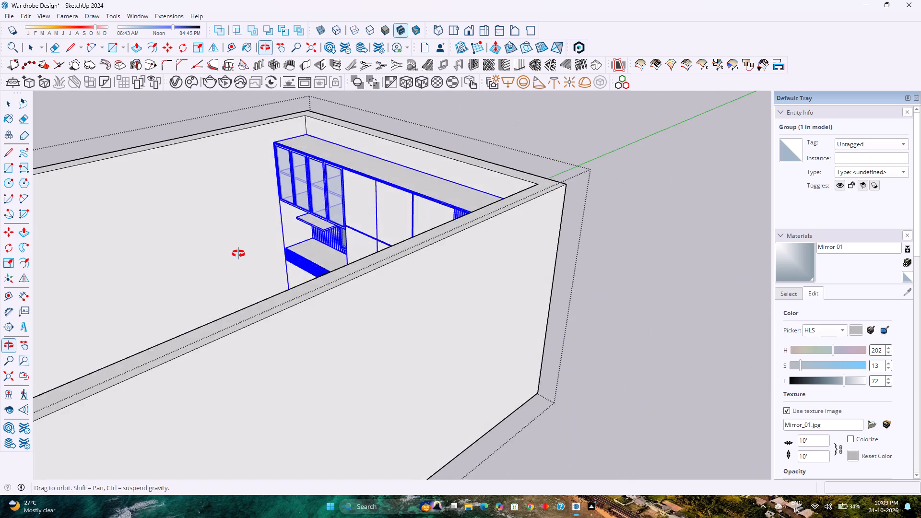
middle_drag(238, 254, 515, 269)
scroll(520, 261, down, 3)
scroll(527, 261, up, 5)
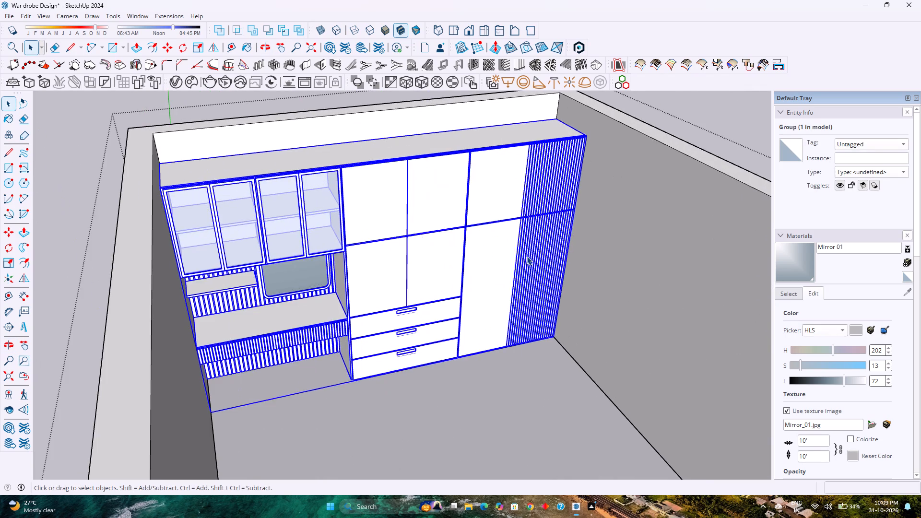
scroll(527, 256, up, 3)
scroll(527, 255, down, 7)
scroll(520, 229, up, 2)
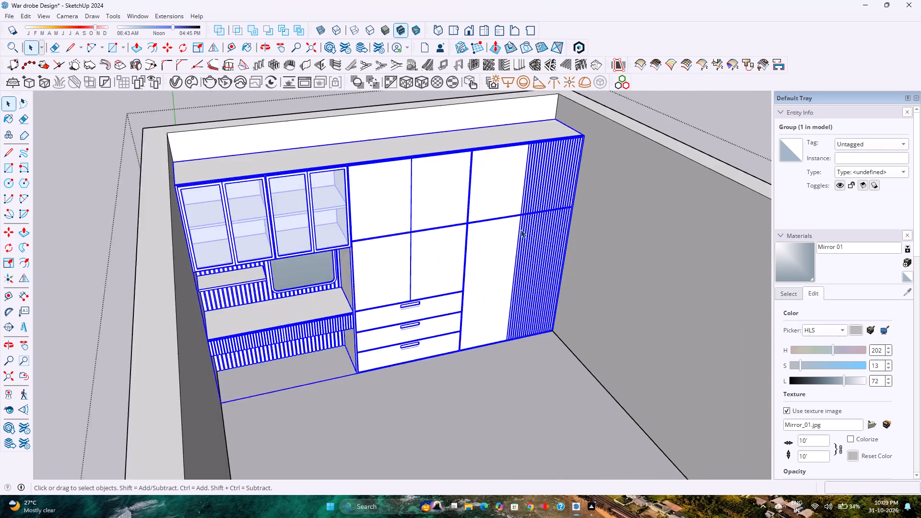
scroll(520, 229, up, 7)
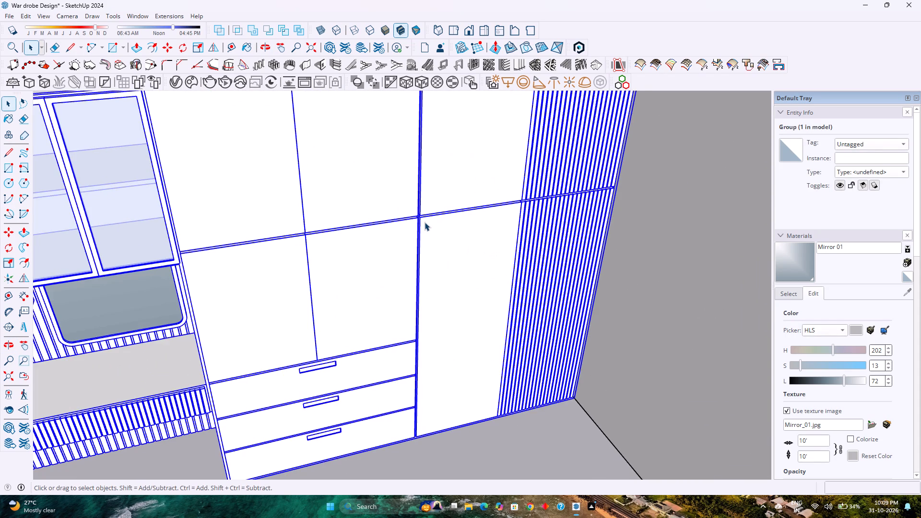
scroll(425, 222, down, 4)
scroll(425, 222, up, 2)
scroll(425, 222, down, 3)
scroll(157, 173, up, 2)
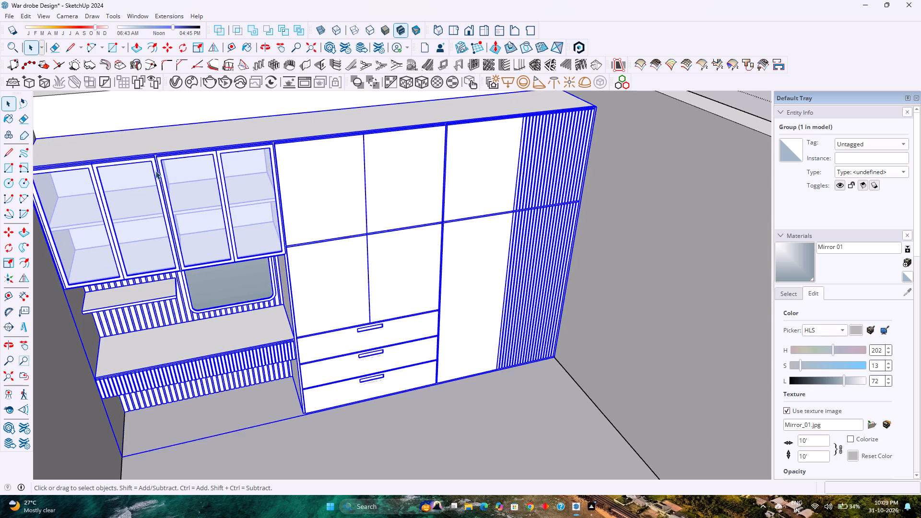
Examine the glass-door cabinets above the desk, and the complete wardrobe from the front.
scroll(155, 171, up, 10)
middle_drag(154, 163, 146, 192)
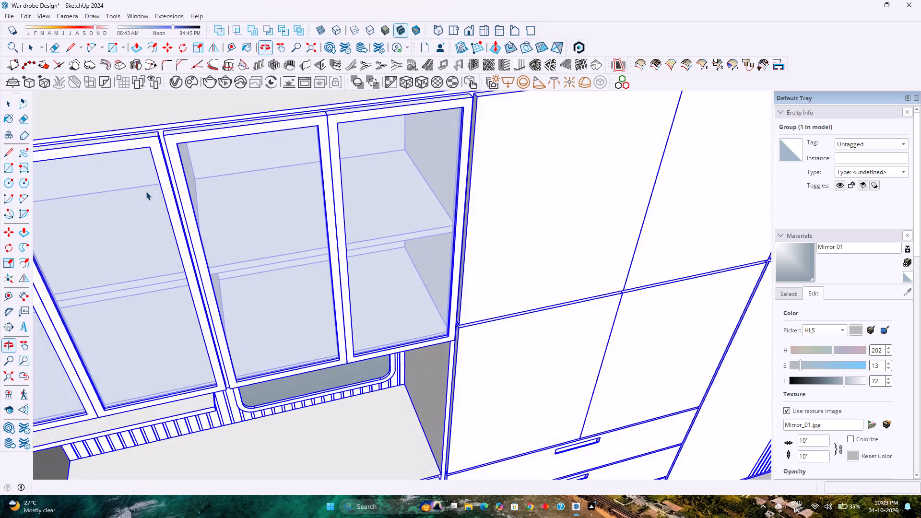
middle_click(146, 192)
scroll(147, 185, down, 14)
middle_click(357, 235)
middle_drag(355, 235, 320, 155)
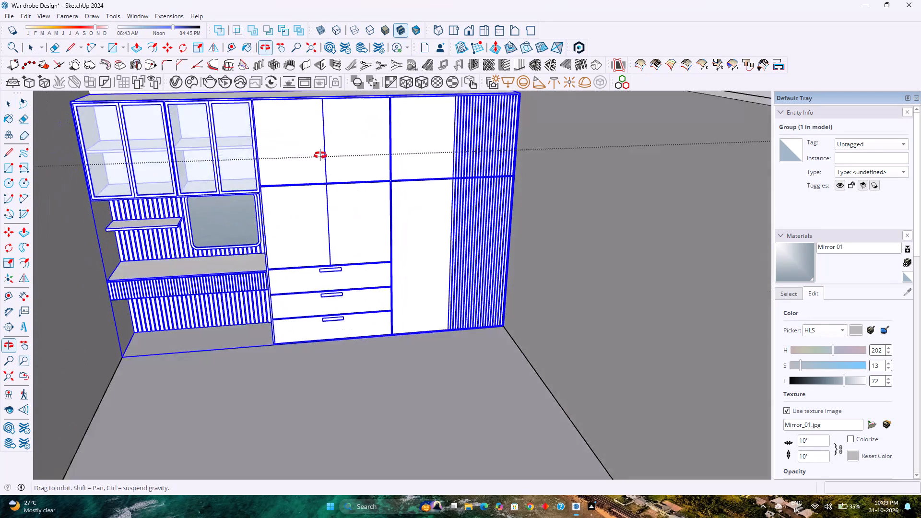
middle_drag(320, 155, 316, 135)
scroll(330, 151, down, 3)
middle_drag(303, 213, 267, 169)
middle_click(267, 169)
middle_drag(267, 168, 331, 171)
scroll(336, 173, down, 3)
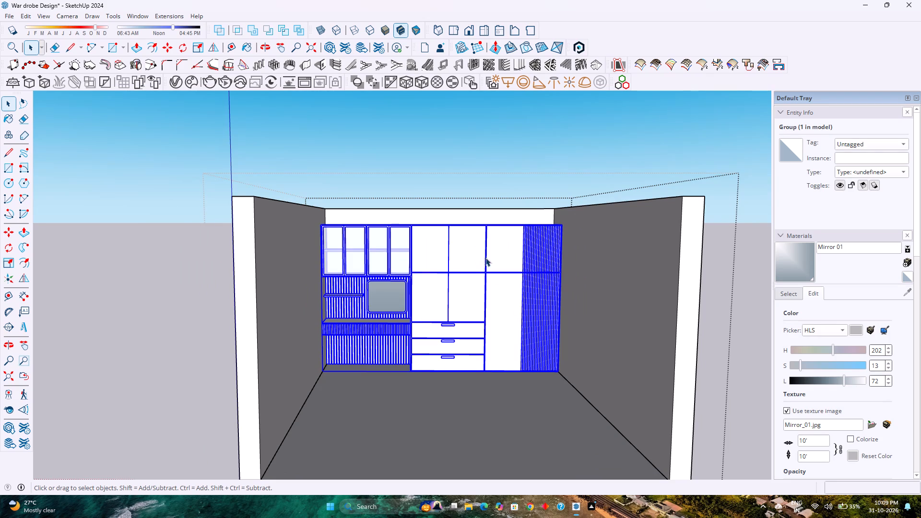
Examine the bottom corner where the wardrobe's fluted panel meets the side wall.
scroll(540, 360, up, 12)
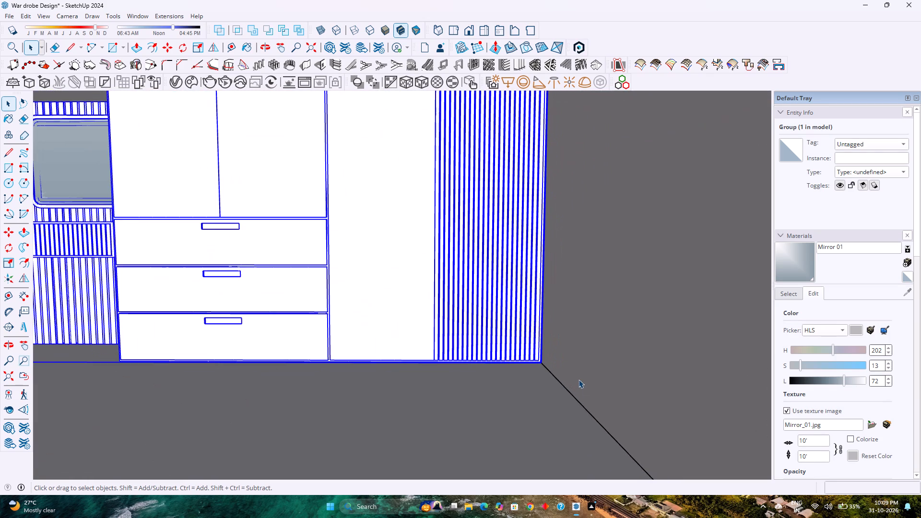
scroll(549, 378, up, 7)
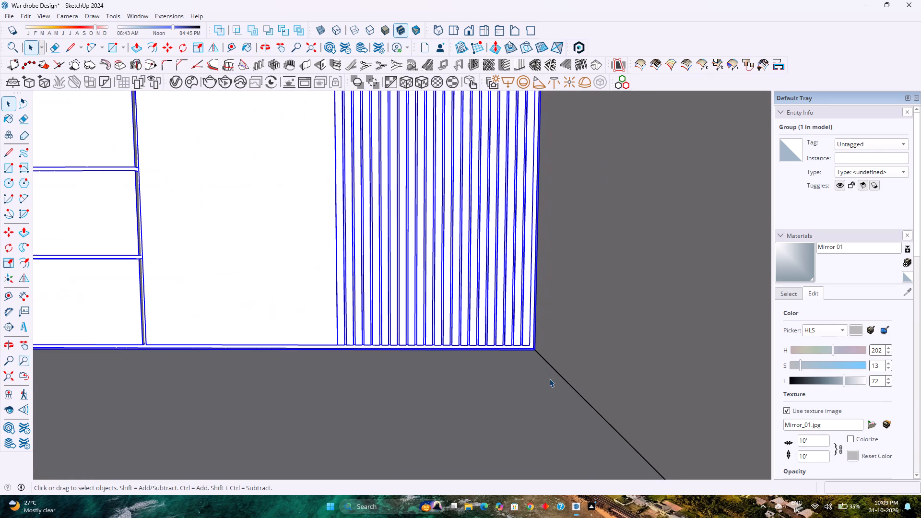
scroll(549, 377, up, 3)
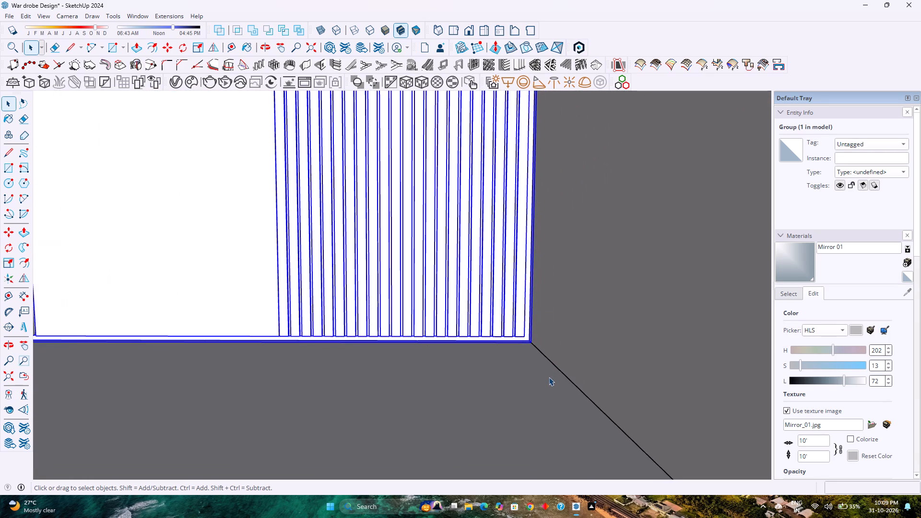
scroll(549, 377, up, 2)
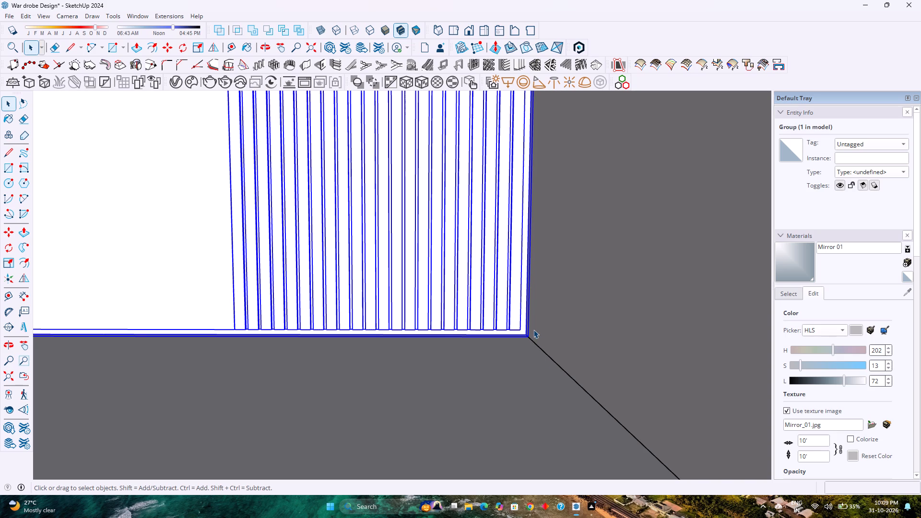
scroll(533, 330, down, 5)
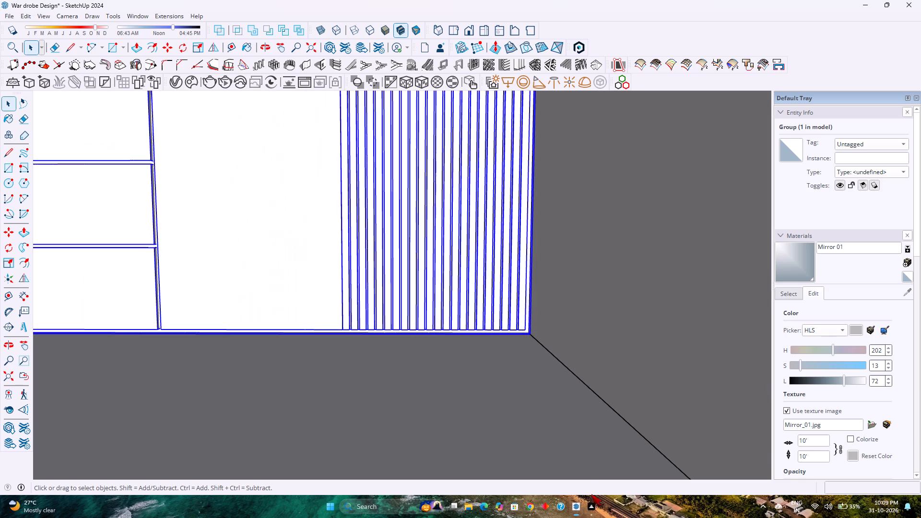
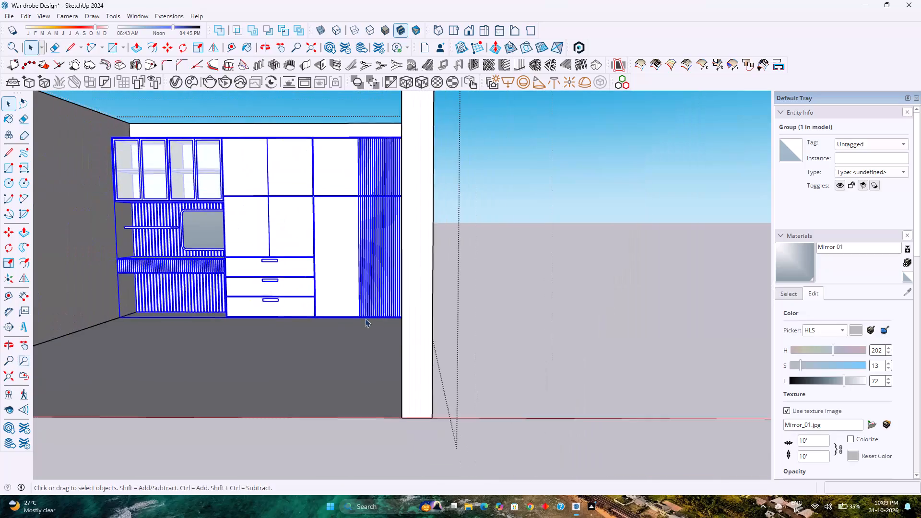
Move the selected wardrobe group vertically up 4" from the floor, starting at its bottom corner against the side wall.
middle_drag(369, 337, 426, 370)
scroll(429, 365, down, 8)
scroll(429, 364, up, 3)
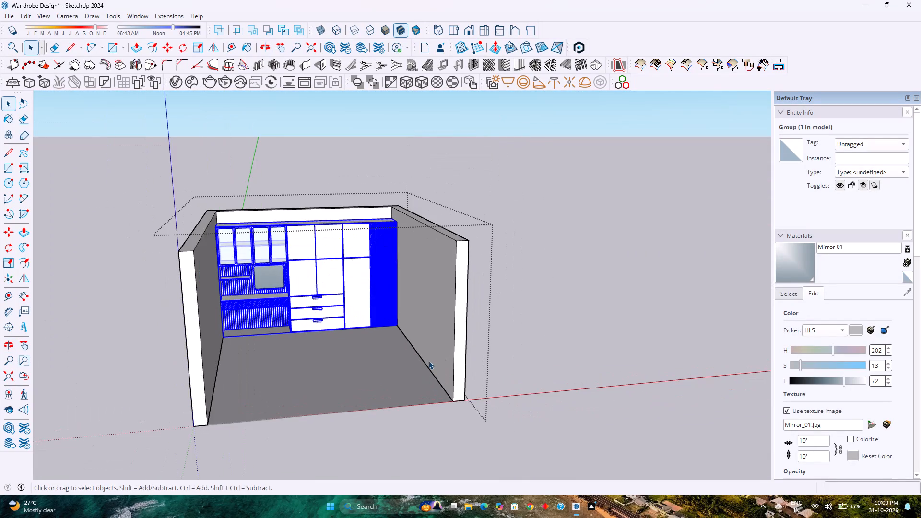
scroll(428, 361, down, 5)
scroll(428, 361, up, 9)
scroll(318, 327, up, 3)
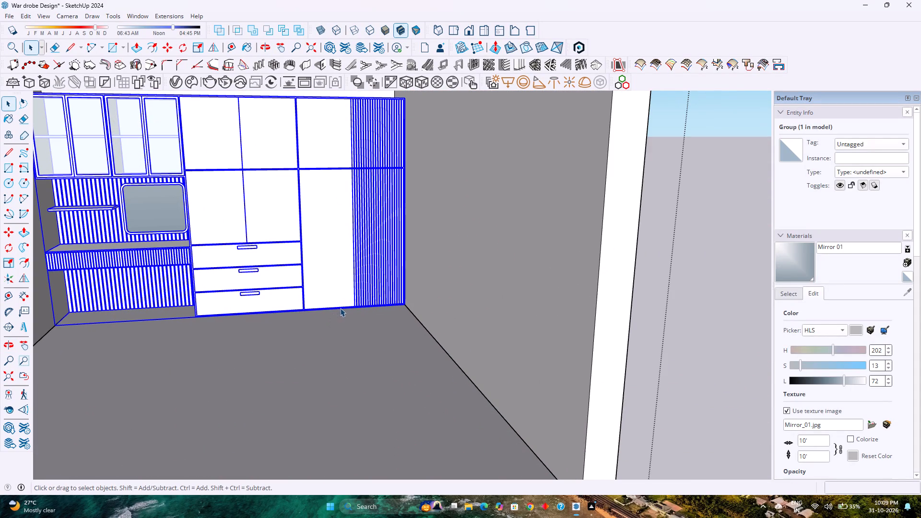
key(m)
scroll(389, 305, up, 8)
click(419, 305)
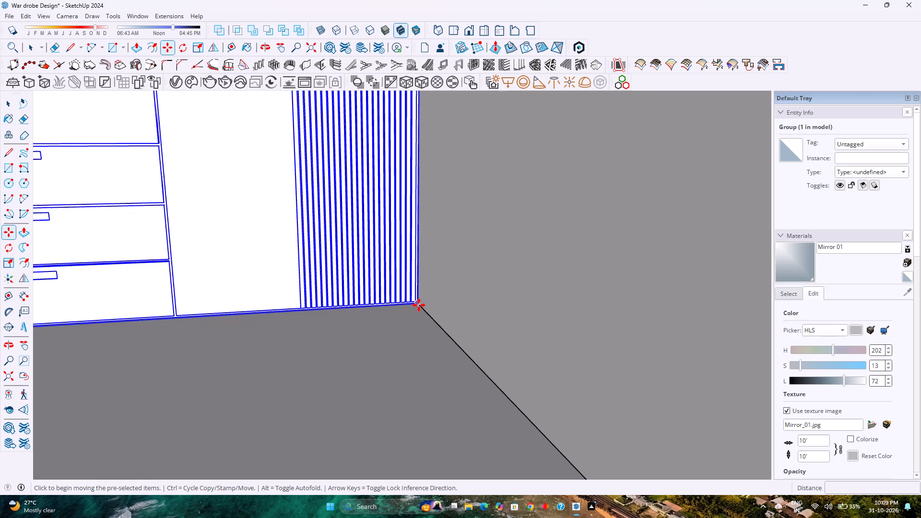
key(Up)
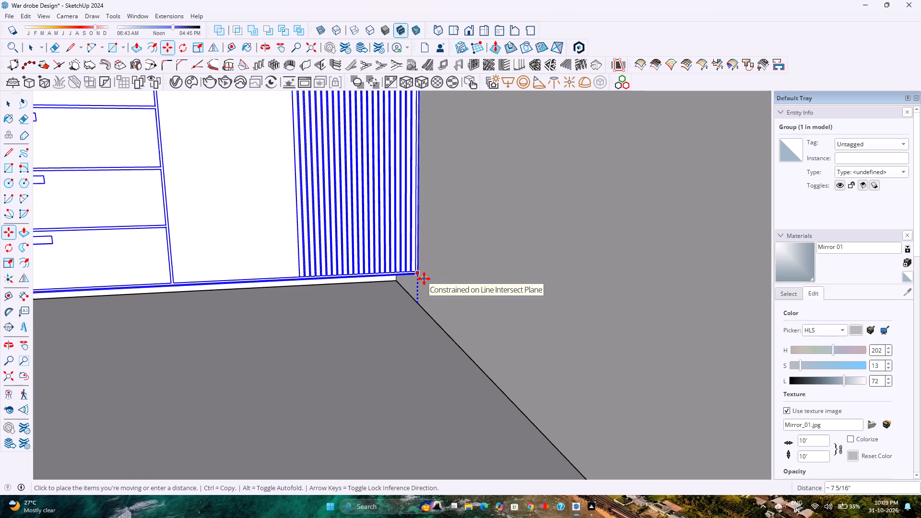
key(4)
key(Return)
key(space)
Copy the back wall's floor edge 4" upward to mark off a plinth strip beneath the wardrobe.
middle_drag(372, 349, 357, 324)
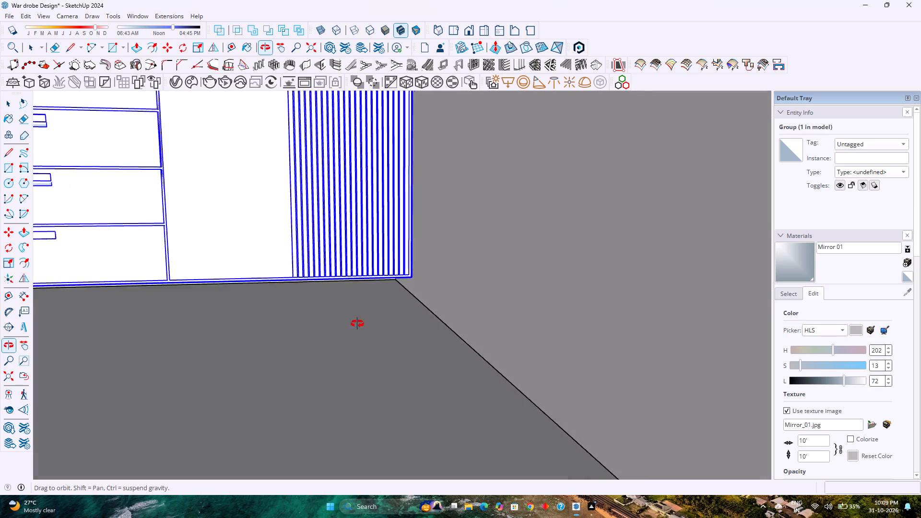
middle_drag(357, 324, 354, 295)
click(351, 279)
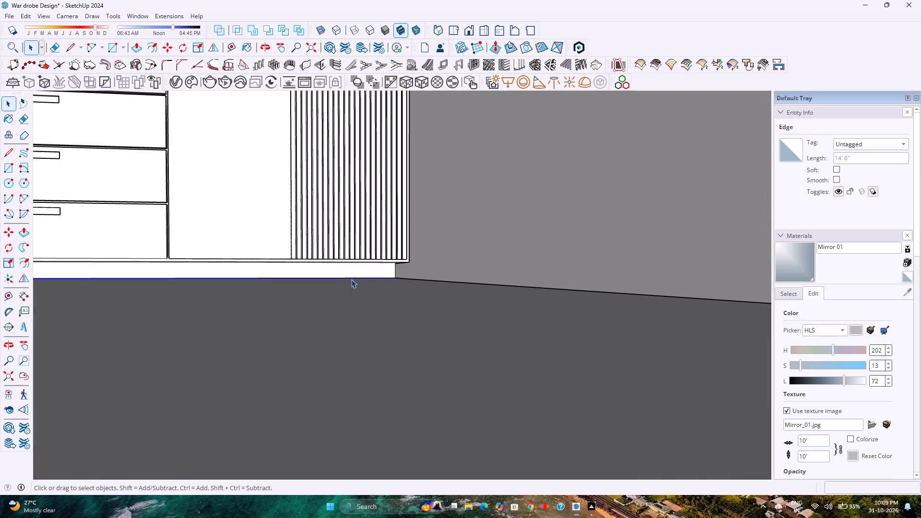
key(m)
click(397, 279)
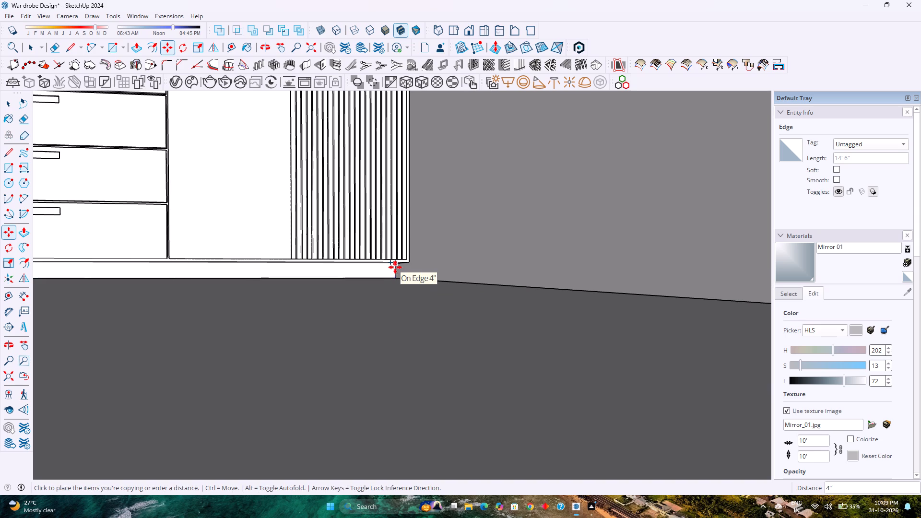
key(4)
key(Return)
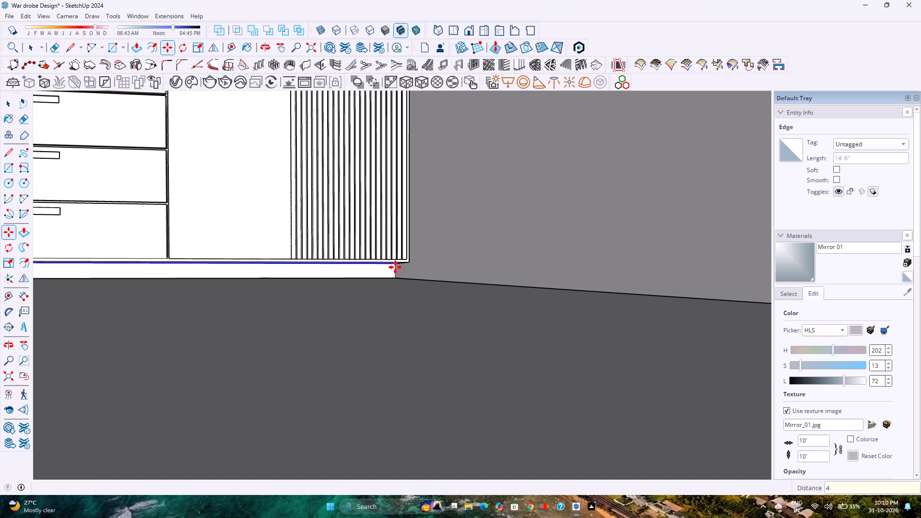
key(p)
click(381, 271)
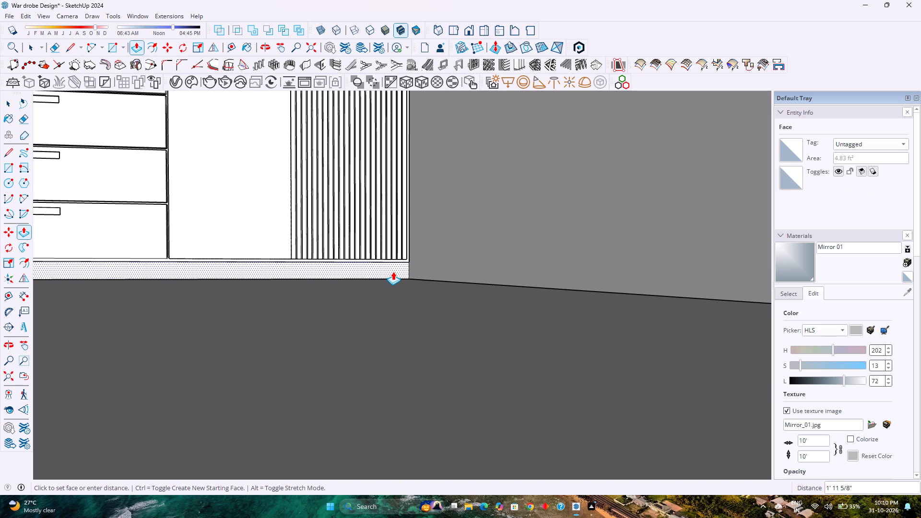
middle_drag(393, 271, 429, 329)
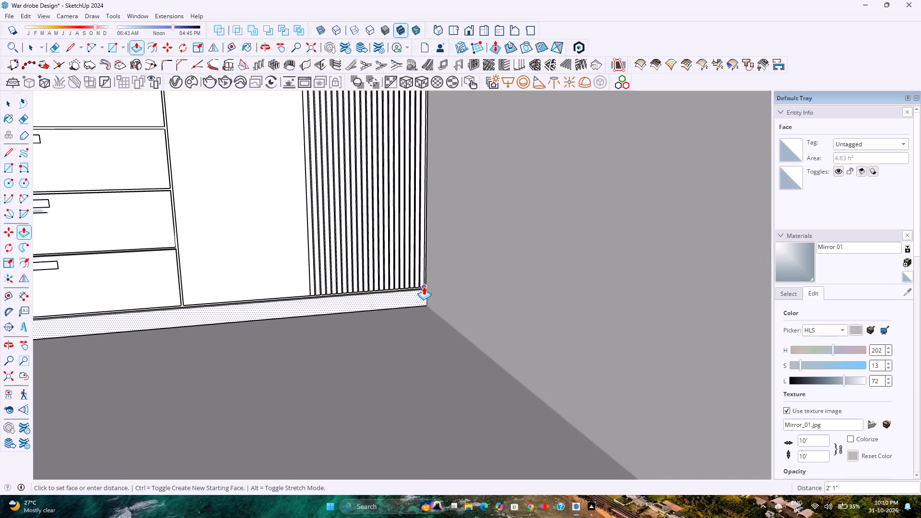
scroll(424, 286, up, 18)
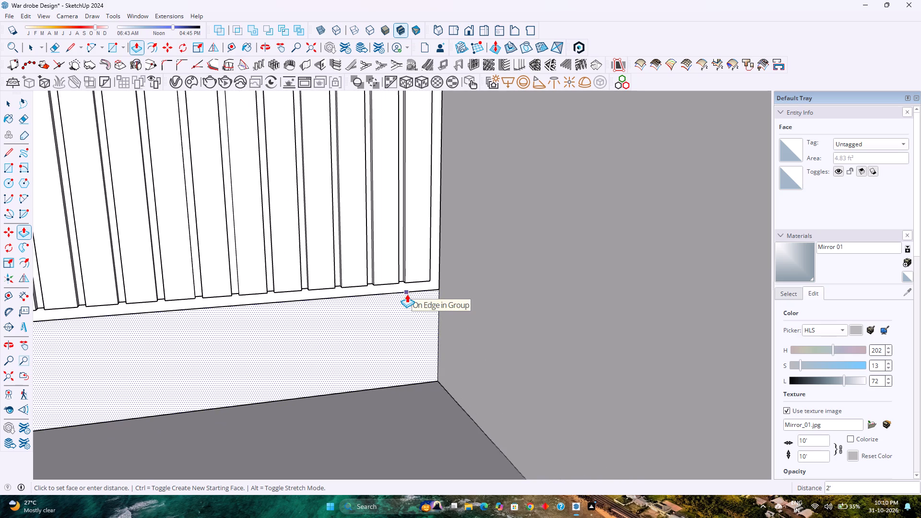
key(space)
Make the 4" strip face on the back wall under the wardrobe, with its edges, into a group.
scroll(376, 319, up, 1)
middle_drag(376, 319, 372, 295)
middle_click(372, 295)
double_click(295, 245)
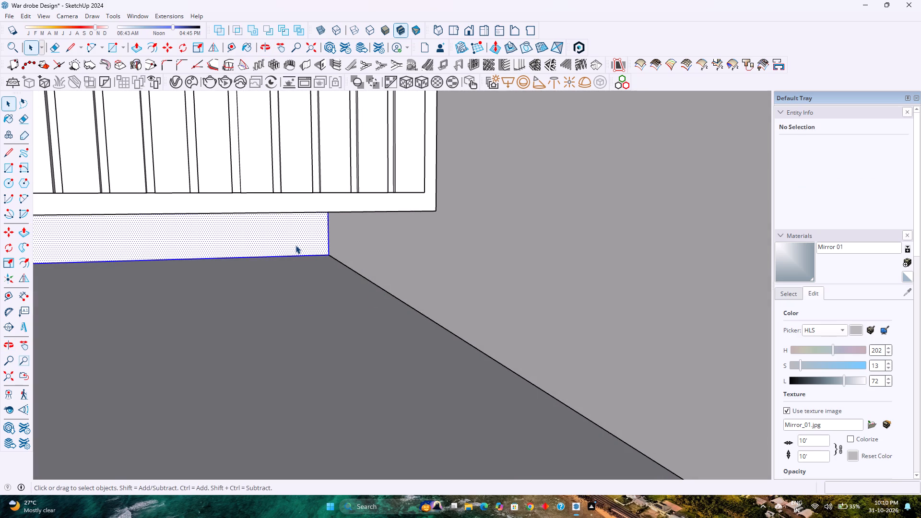
right_click(295, 245)
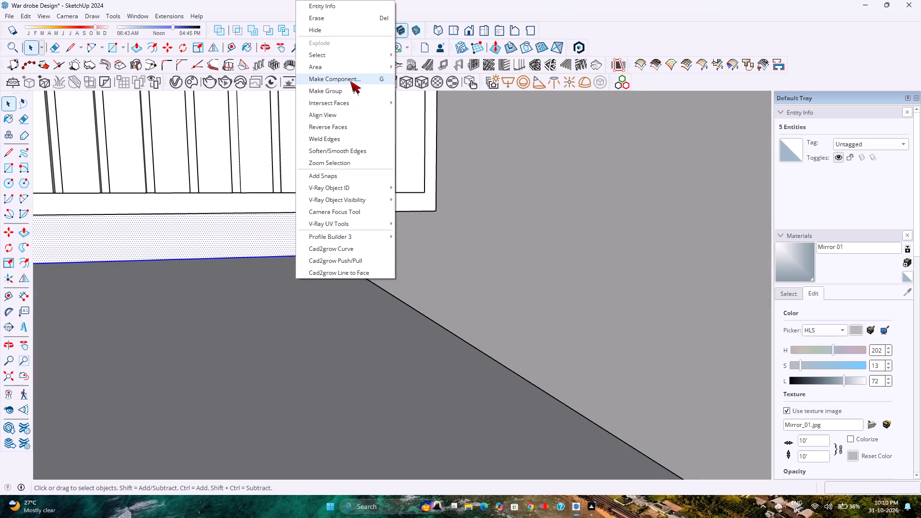
click(350, 88)
Open the strip group and push/pull its face out 2' to the wardrobe's front edge, forming a plinth, and close the group.
double_click(245, 242)
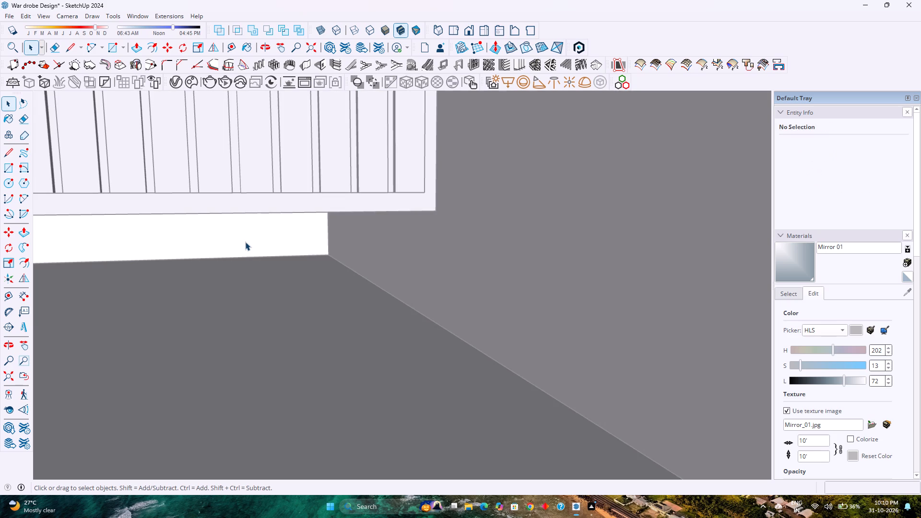
key(p)
click(245, 242)
click(360, 207)
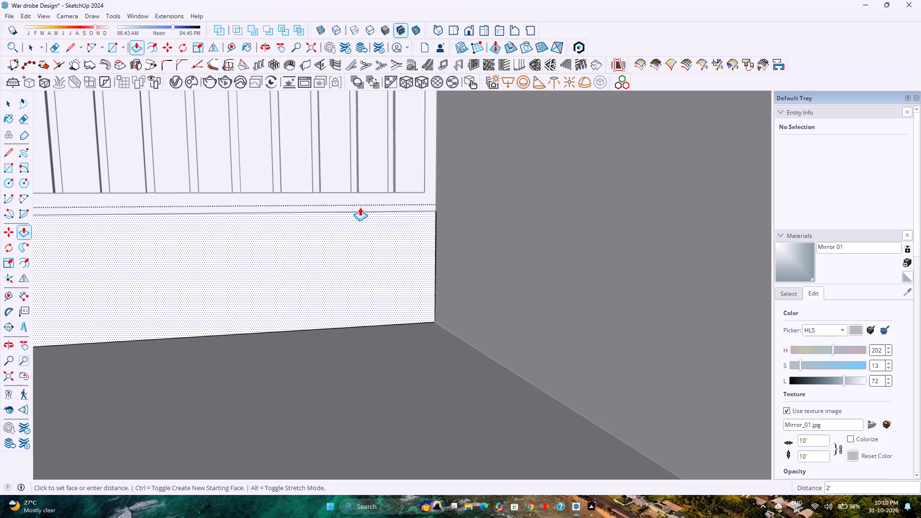
key(space)
scroll(348, 213, down, 4)
key(Escape)
Examine the raised wardrobe and desk unit with its plinth, viewing the whole room from the open front.
scroll(348, 213, down, 7)
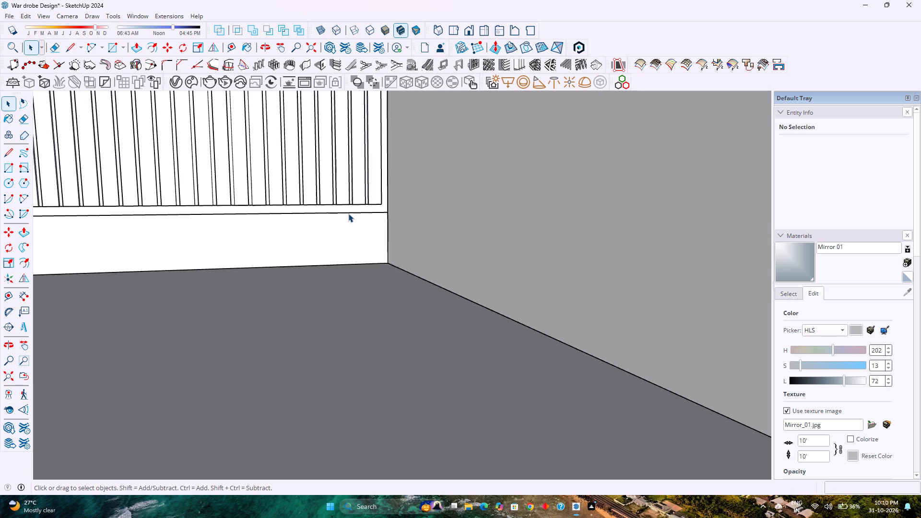
scroll(348, 213, down, 9)
scroll(346, 217, up, 1)
scroll(345, 217, down, 9)
middle_drag(335, 232, 336, 274)
scroll(335, 264, down, 5)
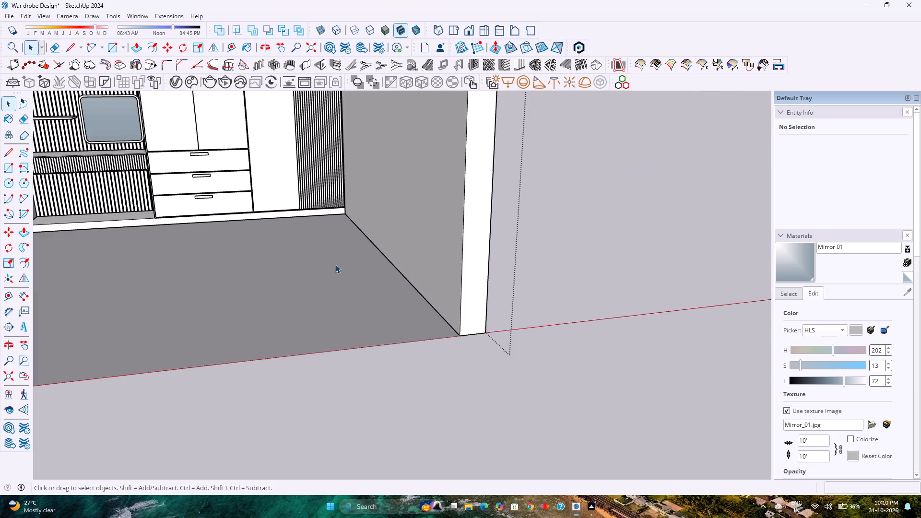
shift+middle_drag(330, 262, 467, 340)
scroll(354, 297, down, 3)
middle_drag(354, 297, 353, 277)
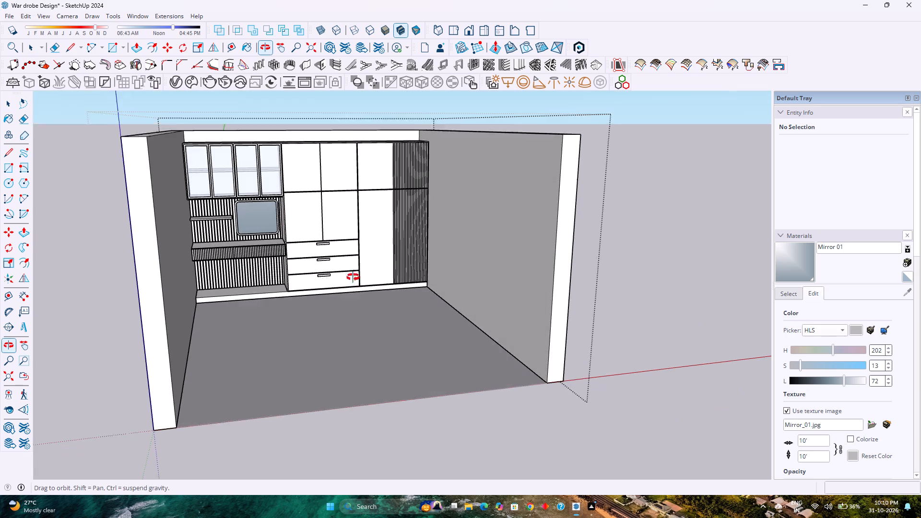
middle_drag(353, 277, 354, 276)
Save the model.
key(ctrl+s)
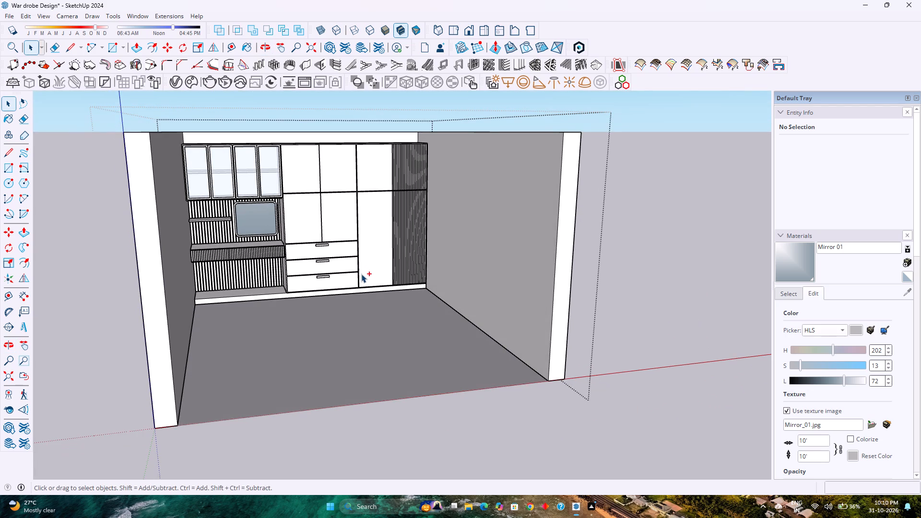
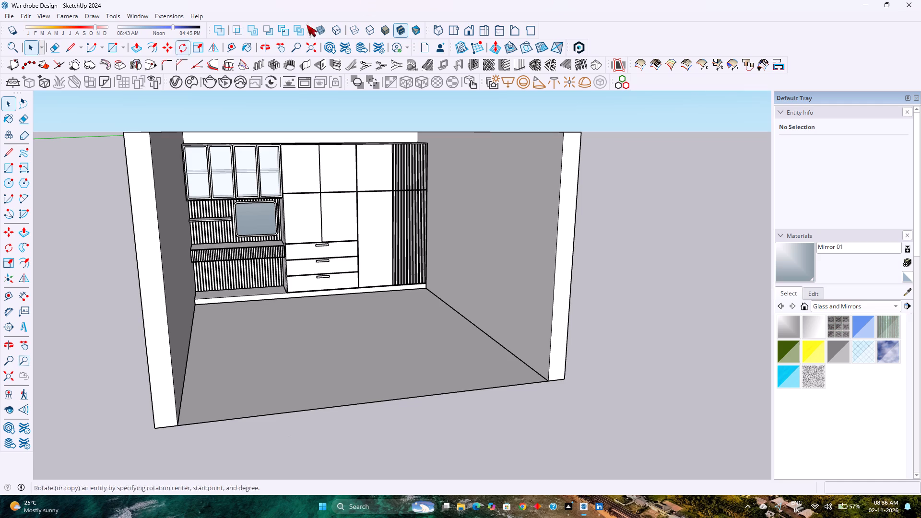
Open the room group and examine the wardrobe and desk unit on its plinth, from the room's open front, obliquely and close up.
right_click(423, 264)
click(666, 260)
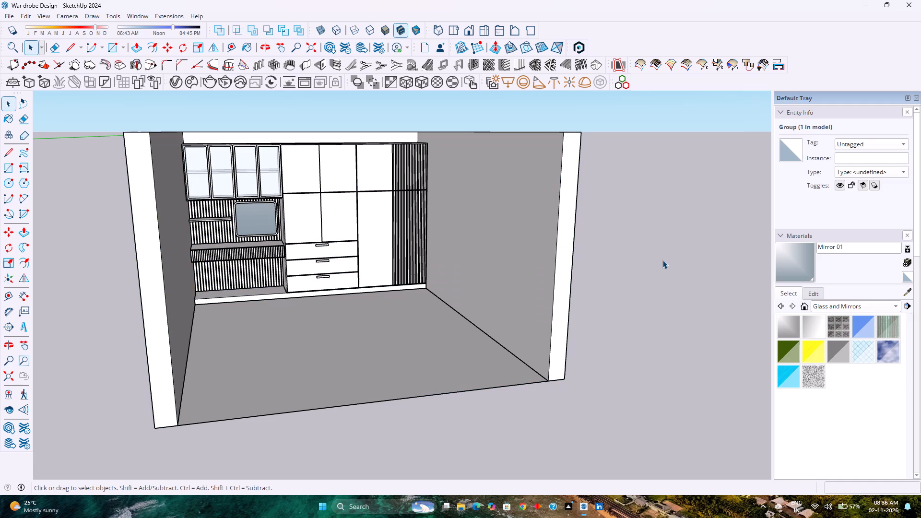
double_click(491, 238)
scroll(459, 247, up, 4)
scroll(458, 247, down, 2)
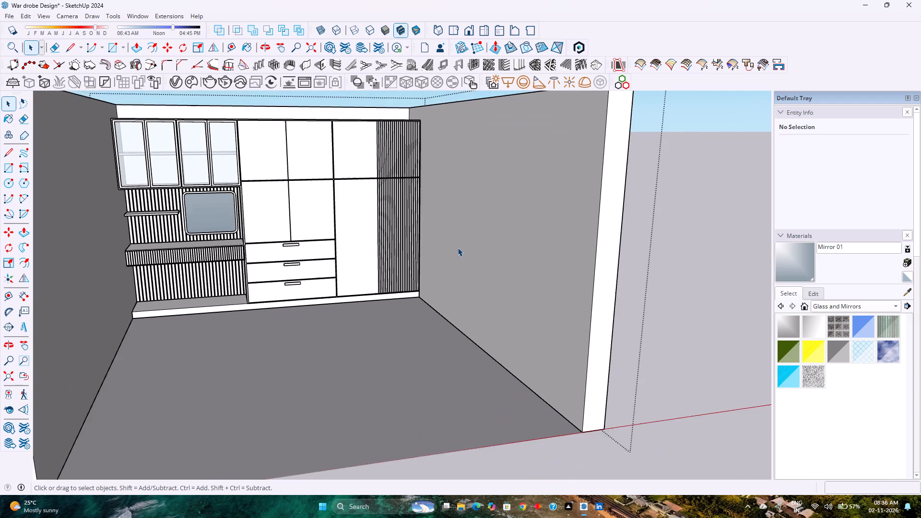
scroll(457, 248, down, 3)
shift+middle_drag(449, 250, 536, 322)
scroll(502, 310, up, 5)
middle_click(502, 310)
middle_drag(502, 310, 471, 299)
scroll(475, 302, up, 1)
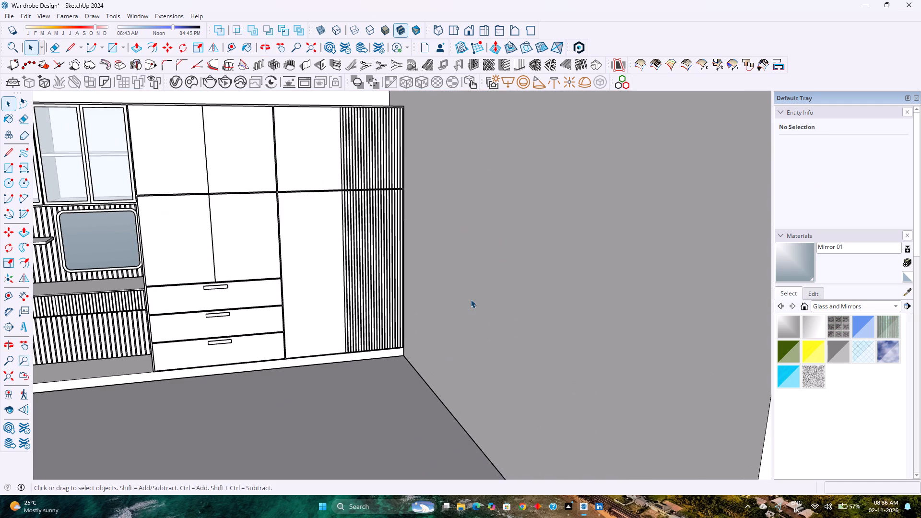
scroll(471, 297, down, 12)
middle_drag(464, 301, 409, 283)
scroll(407, 283, down, 4)
scroll(406, 283, up, 6)
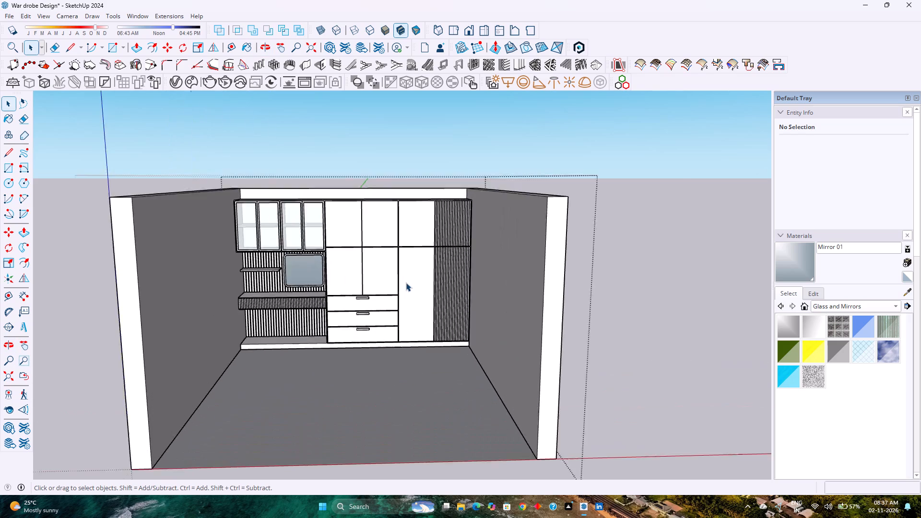
scroll(406, 283, up, 1)
shift+middle_click(404, 283)
shift+middle_drag(407, 281, 430, 271)
shift+scroll(430, 271, up, 1)
scroll(431, 272, down, 6)
scroll(429, 288, up, 5)
middle_drag(426, 288, 417, 250)
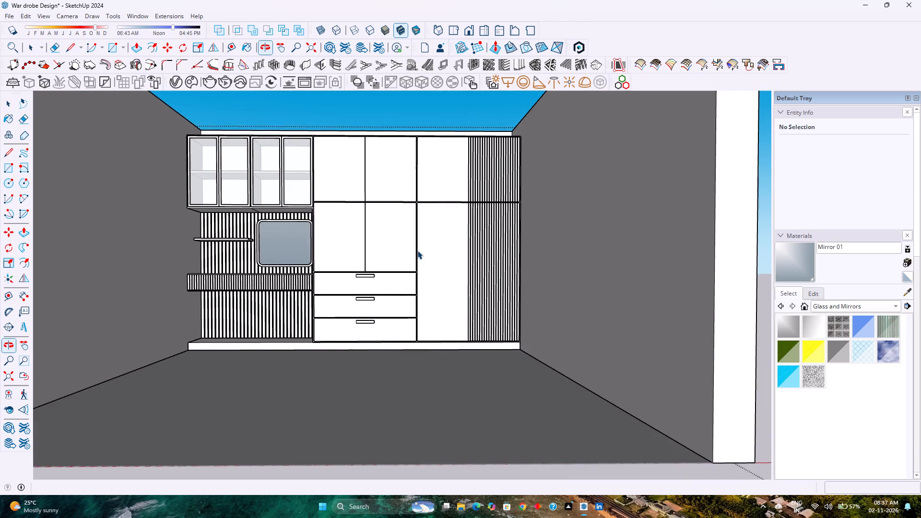
scroll(417, 250, down, 4)
middle_drag(417, 250, 425, 262)
right_drag(417, 250, 423, 259)
scroll(375, 298, down, 1)
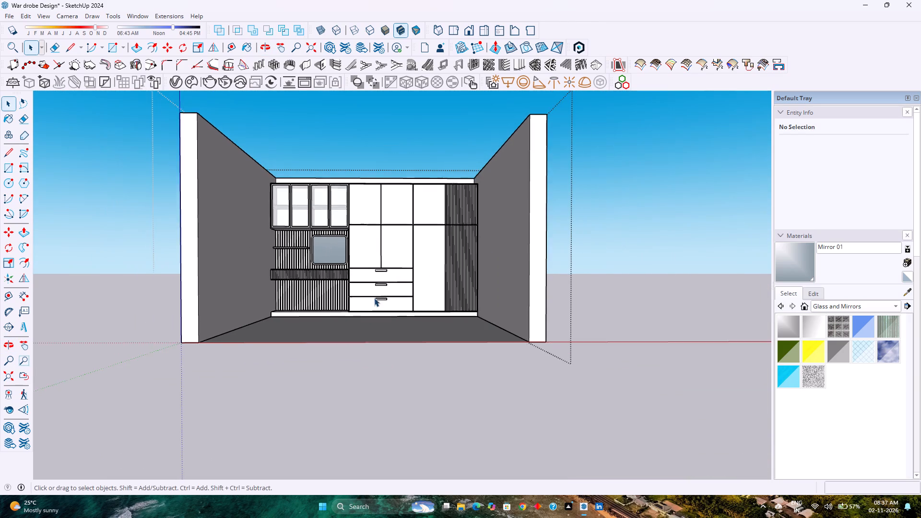
middle_drag(374, 298, 376, 303)
middle_drag(377, 306, 383, 317)
middle_click(383, 317)
middle_click(391, 348)
scroll(382, 307, down, 5)
scroll(382, 307, up, 10)
shift+middle_click(381, 298)
shift+middle_drag(381, 298, 386, 341)
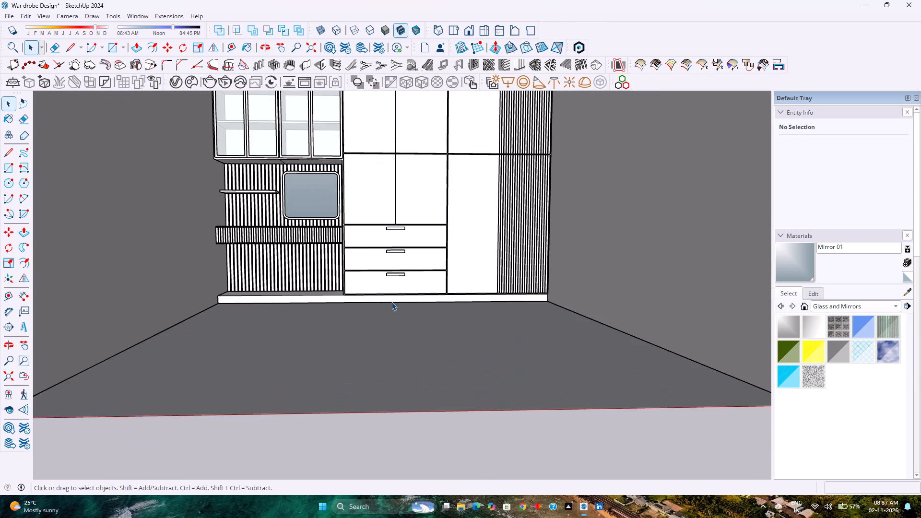
scroll(391, 302, down, 6)
shift+middle_drag(389, 289, 388, 297)
shift+middle_drag(388, 297, 383, 346)
scroll(348, 327, up, 6)
middle_drag(347, 323, 404, 315)
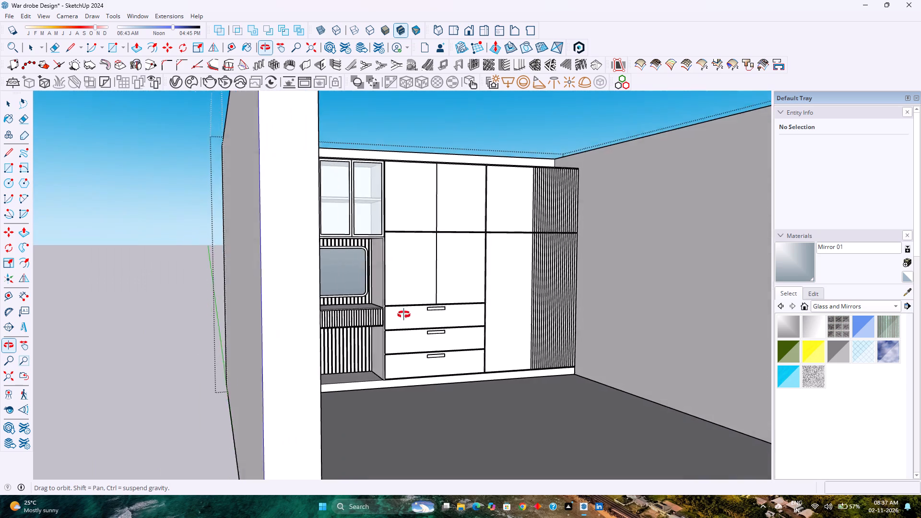
middle_drag(404, 315, 401, 313)
scroll(400, 313, up, 5)
scroll(400, 313, down, 9)
middle_drag(412, 314, 302, 308)
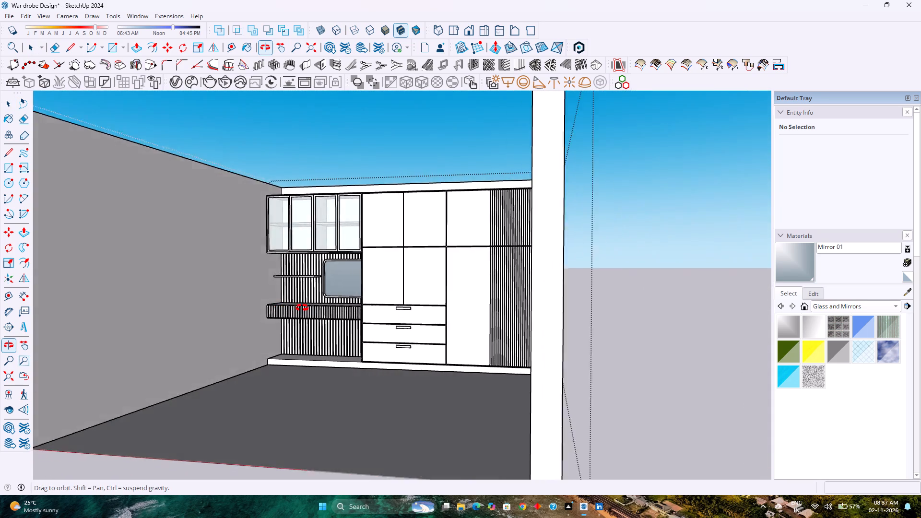
middle_drag(302, 308, 363, 310)
middle_drag(361, 311, 334, 324)
scroll(336, 321, down, 7)
scroll(336, 321, up, 10)
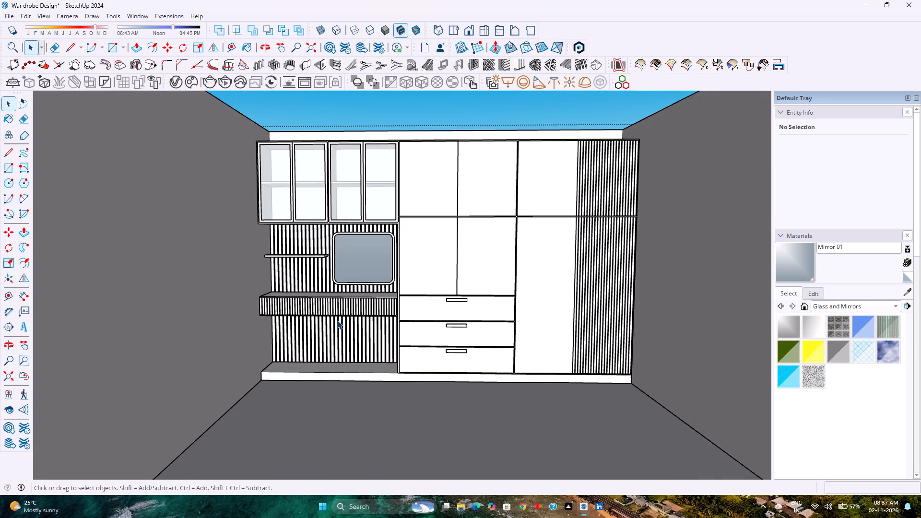
shift+scroll(427, 318, up, 1)
shift+middle_drag(424, 317, 315, 312)
scroll(315, 312, down, 5)
scroll(348, 364, up, 5)
middle_drag(350, 360, 384, 331)
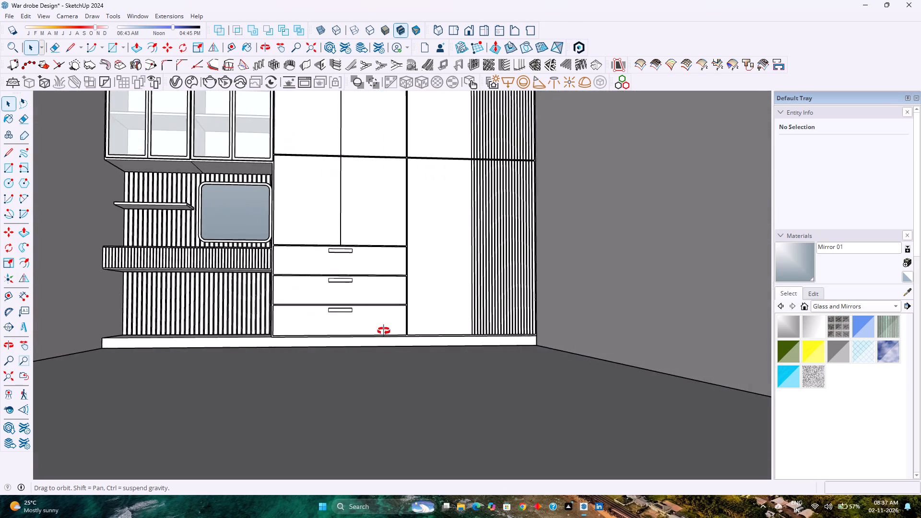
middle_drag(384, 331, 386, 331)
scroll(390, 328, down, 6)
scroll(390, 328, up, 7)
middle_click(416, 317)
middle_drag(416, 317, 377, 342)
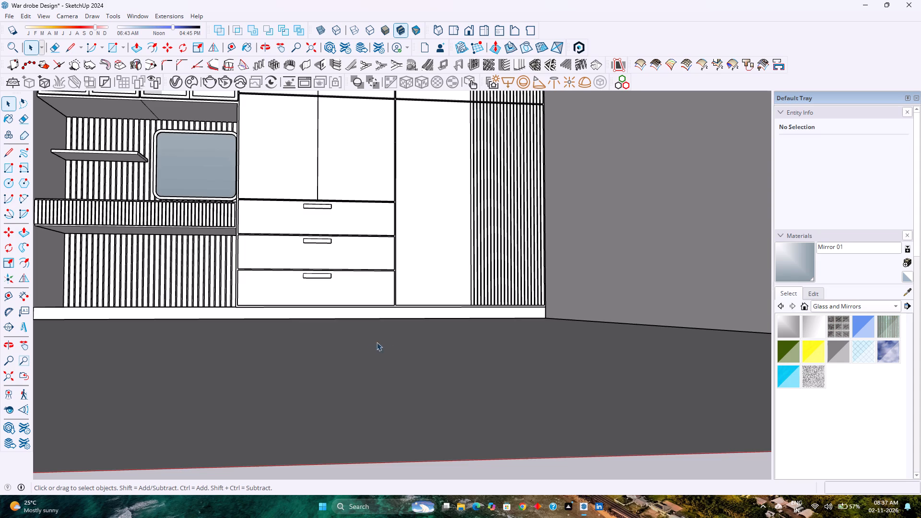
middle_drag(377, 342, 369, 346)
scroll(368, 334, down, 12)
shift+middle_drag(395, 317, 413, 360)
middle_drag(425, 348, 315, 407)
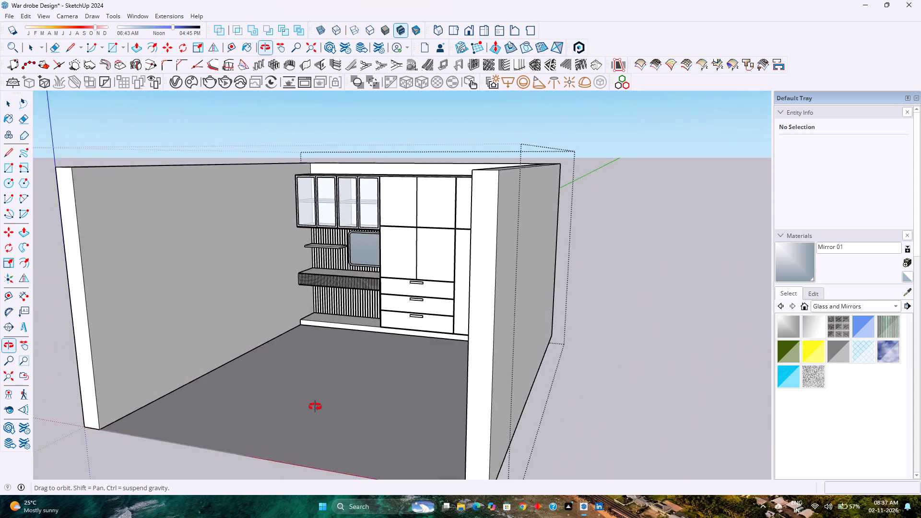
middle_drag(315, 407, 448, 398)
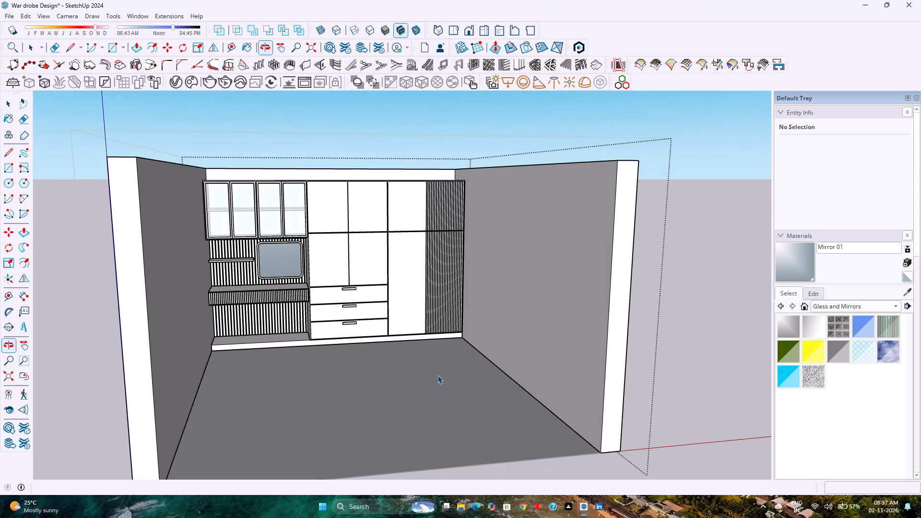
scroll(431, 344, down, 5)
shift+middle_drag(427, 338, 451, 374)
scroll(432, 348, up, 9)
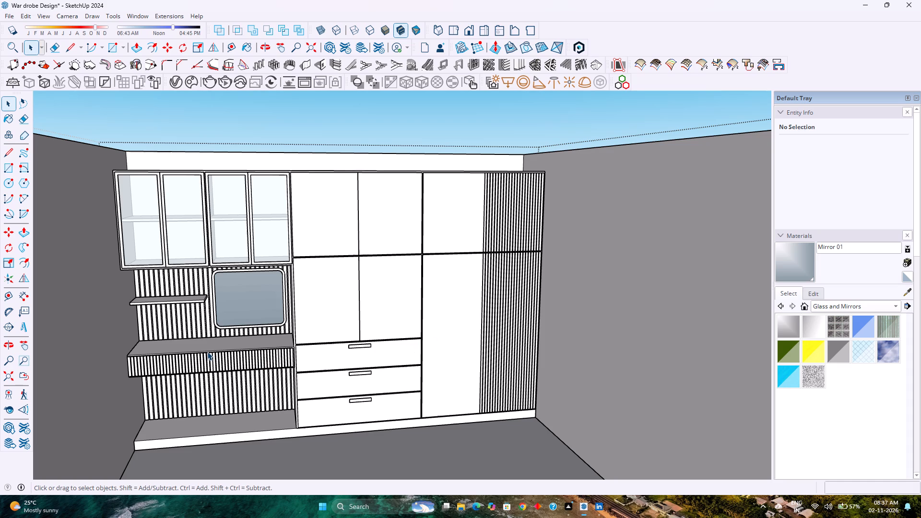
Open the wardrobe unit's group, select the framed mirror above the desk and examine it against the fluted back panel.
scroll(221, 319, down, 3)
scroll(227, 319, up, 5)
middle_drag(231, 324, 224, 275)
middle_click(224, 274)
click(214, 285)
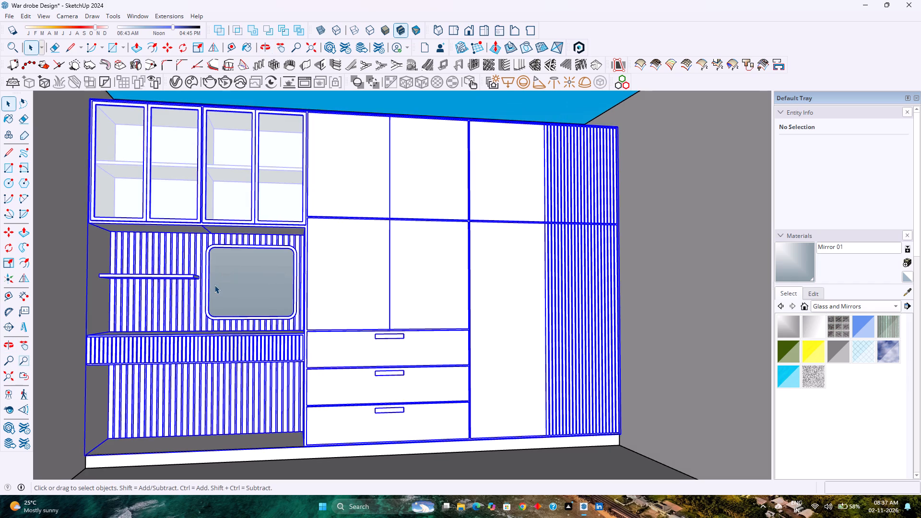
triple_click(223, 282)
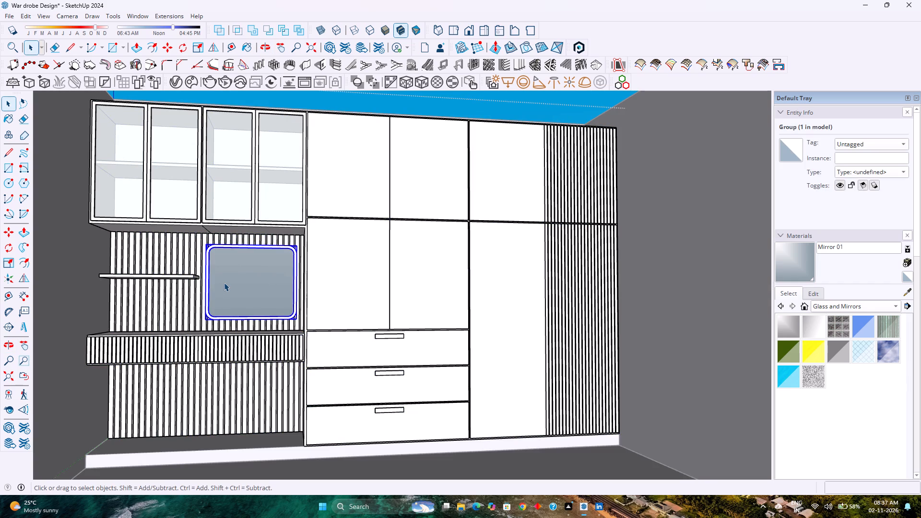
scroll(224, 283, up, 6)
middle_click(227, 283)
middle_click(227, 283)
middle_drag(227, 283, 137, 318)
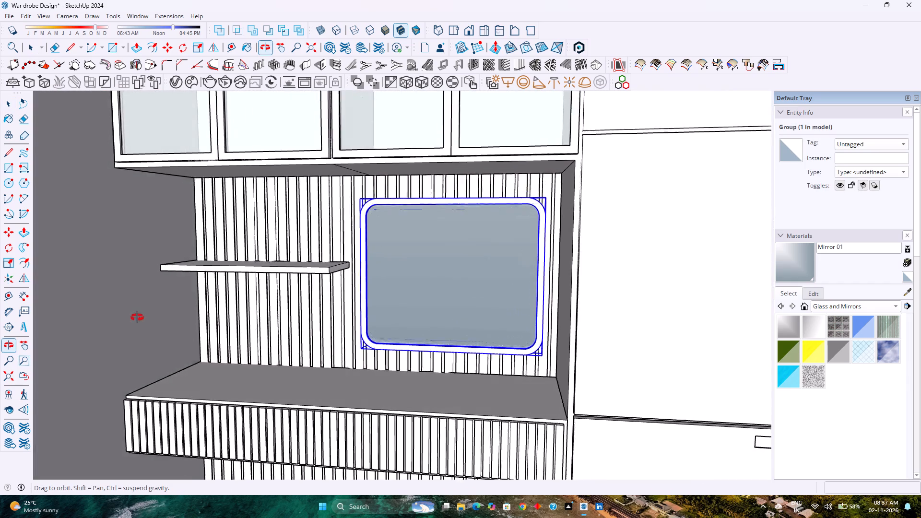
middle_drag(137, 318, 122, 321)
scroll(420, 290, down, 3)
scroll(421, 290, up, 6)
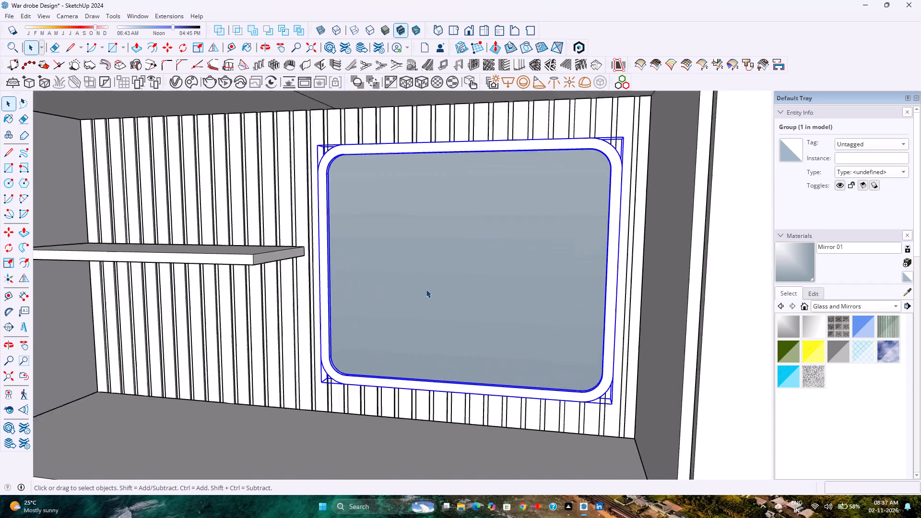
scroll(426, 289, up, 5)
middle_drag(444, 287, 443, 315)
scroll(443, 314, down, 5)
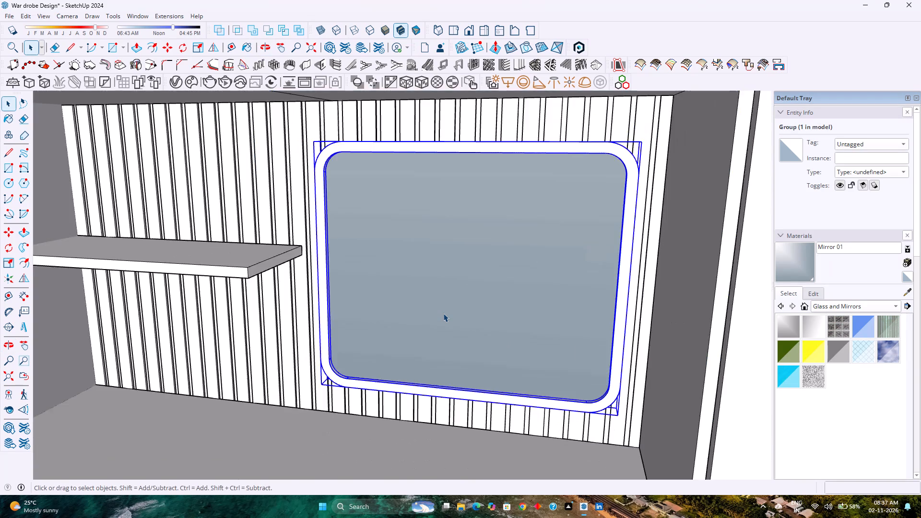
scroll(443, 313, down, 5)
middle_drag(443, 318, 454, 276)
scroll(455, 276, down, 4)
scroll(455, 283, up, 5)
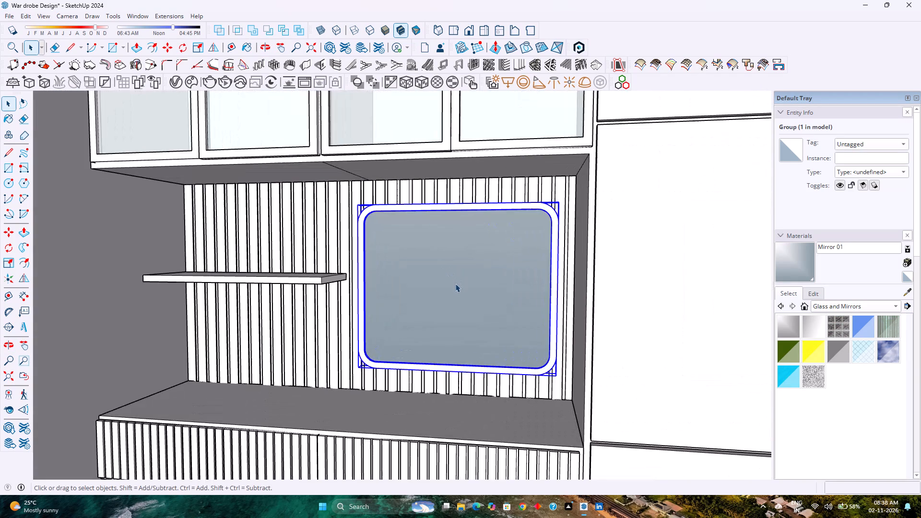
scroll(455, 284, down, 4)
scroll(455, 284, up, 7)
middle_drag(455, 284, 457, 282)
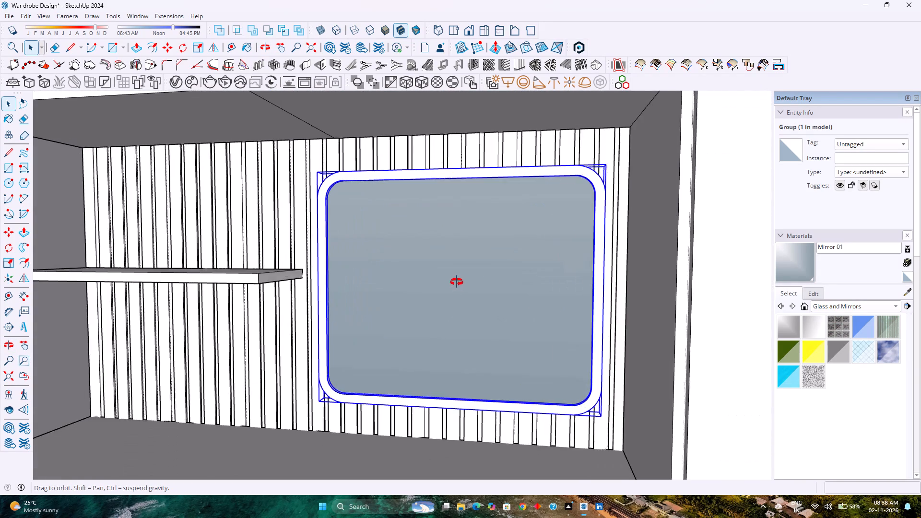
middle_drag(457, 282, 462, 288)
scroll(462, 287, down, 14)
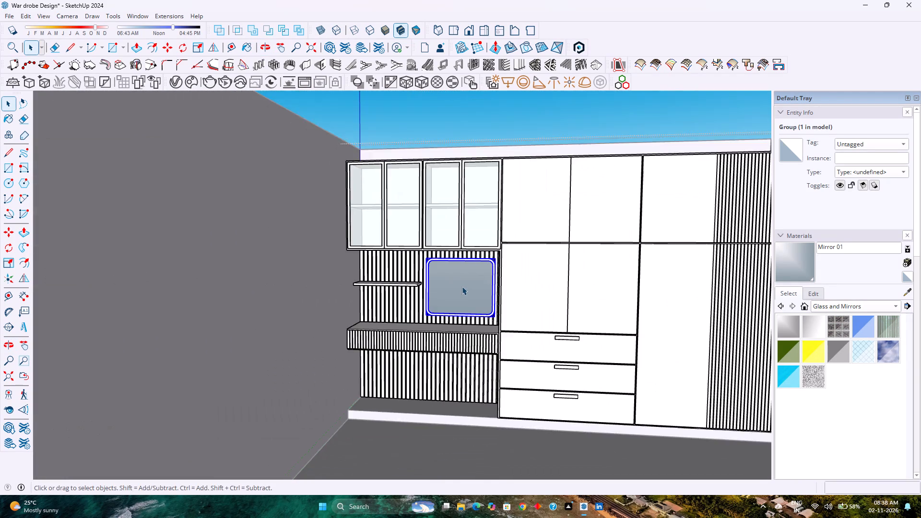
scroll(462, 286, down, 5)
scroll(472, 346, up, 4)
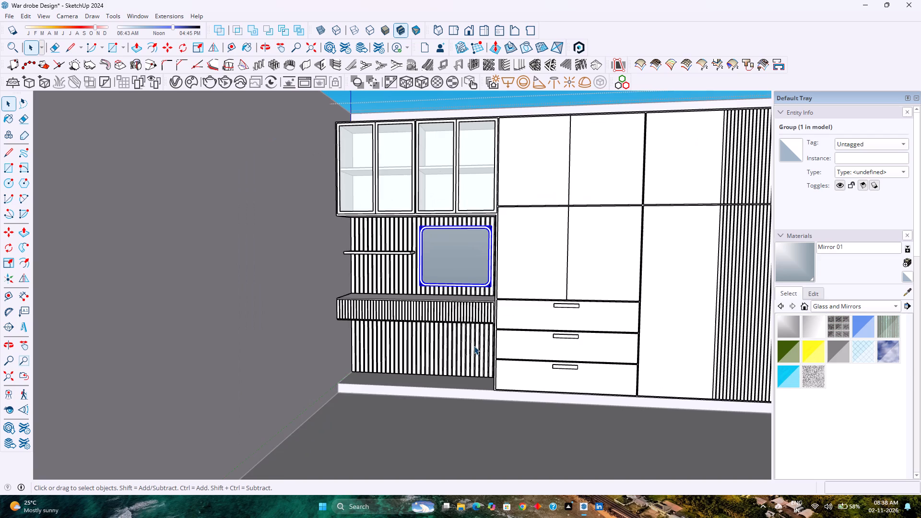
Examine the top of the wardrobe unit from above and along its door fronts, returning to a view of the front.
scroll(474, 346, down, 4)
middle_drag(575, 247, 569, 383)
scroll(600, 242, up, 2)
middle_drag(600, 242, 557, 282)
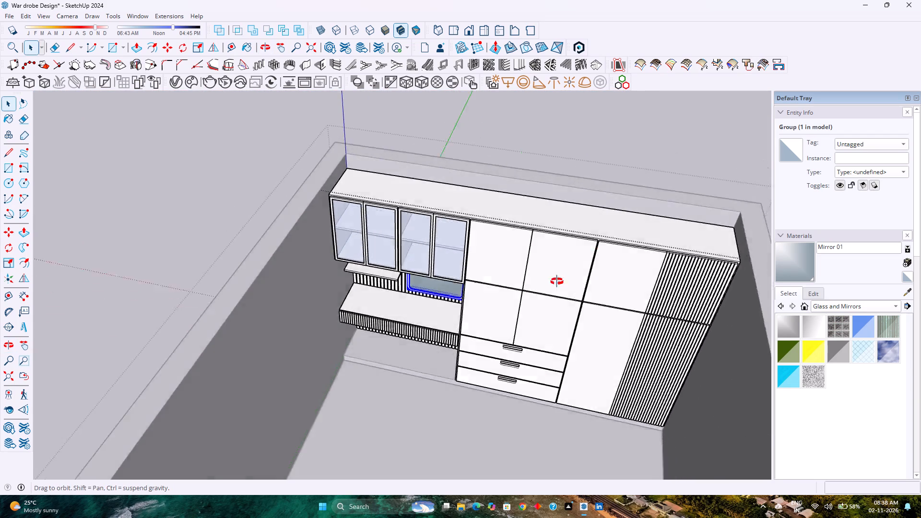
middle_drag(557, 282, 341, 247)
scroll(418, 254, up, 5)
scroll(368, 301, up, 3)
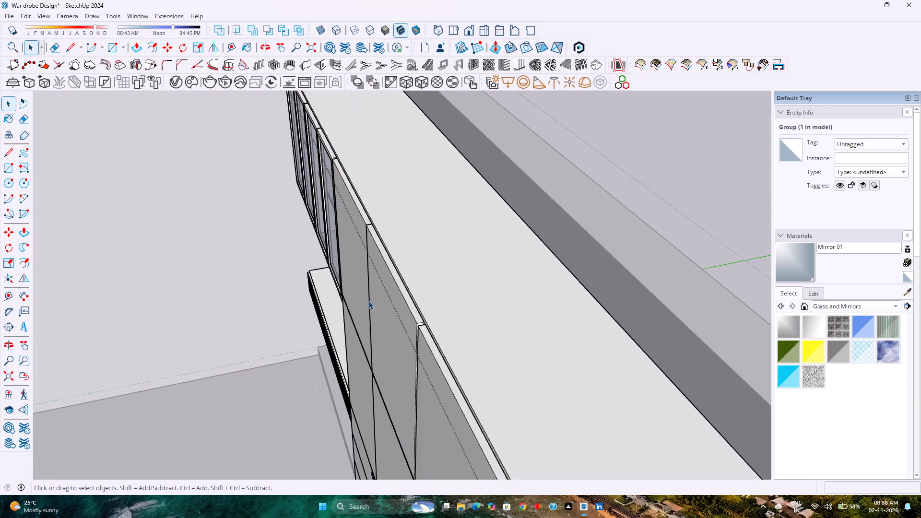
scroll(368, 301, up, 2)
middle_drag(368, 301, 545, 256)
scroll(479, 270, down, 11)
middle_drag(458, 284, 504, 237)
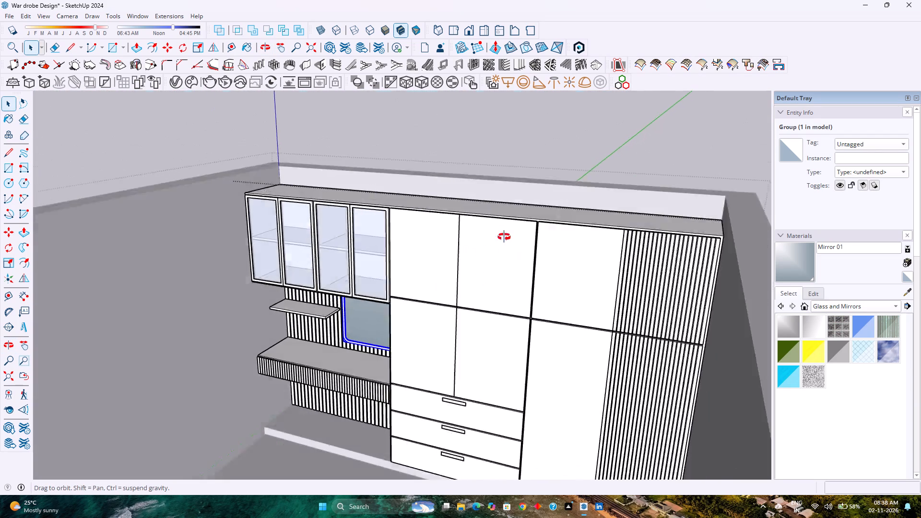
middle_drag(504, 237, 540, 171)
scroll(541, 199, down, 4)
scroll(521, 226, up, 2)
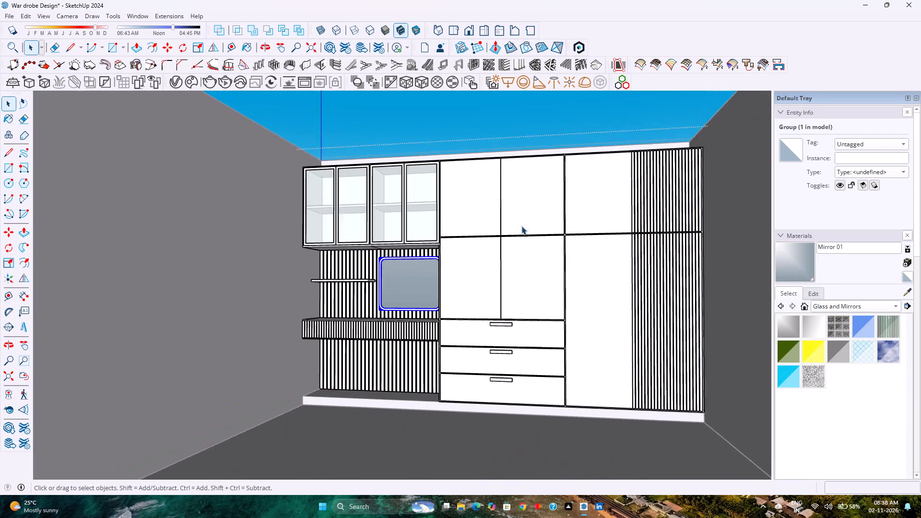
Frame the wardrobe and desk unit straight from the front, run a V-Ray interactive render and inspect the image.
scroll(521, 226, up, 1)
middle_drag(521, 226, 560, 238)
scroll(522, 238, down, 4)
scroll(521, 238, up, 4)
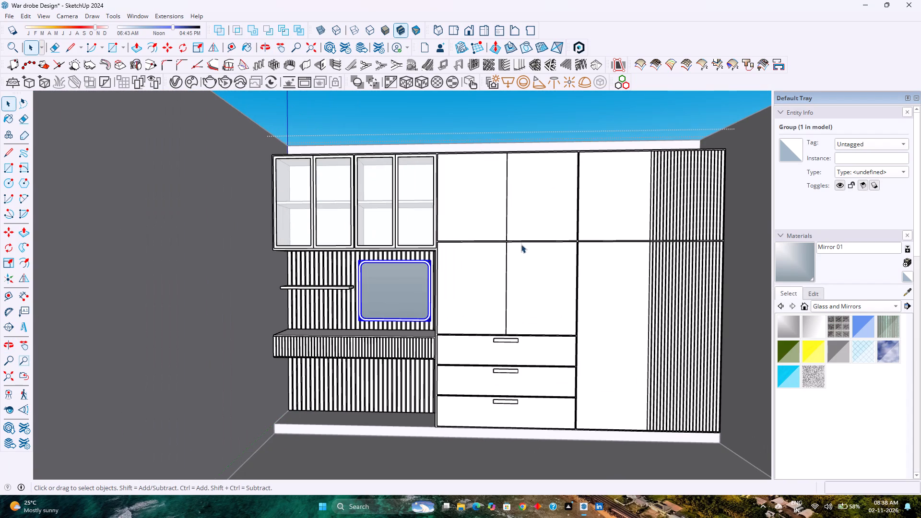
scroll(520, 331, up, 1)
middle_drag(484, 324, 503, 318)
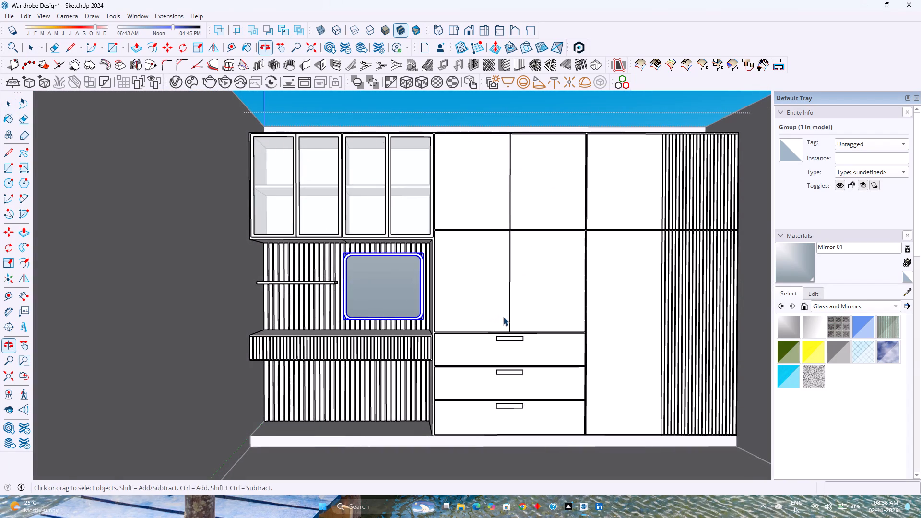
shift+middle_drag(556, 310, 445, 294)
scroll(395, 313, up, 2)
shift+middle_drag(394, 313, 425, 329)
shift+middle_drag(421, 326, 424, 330)
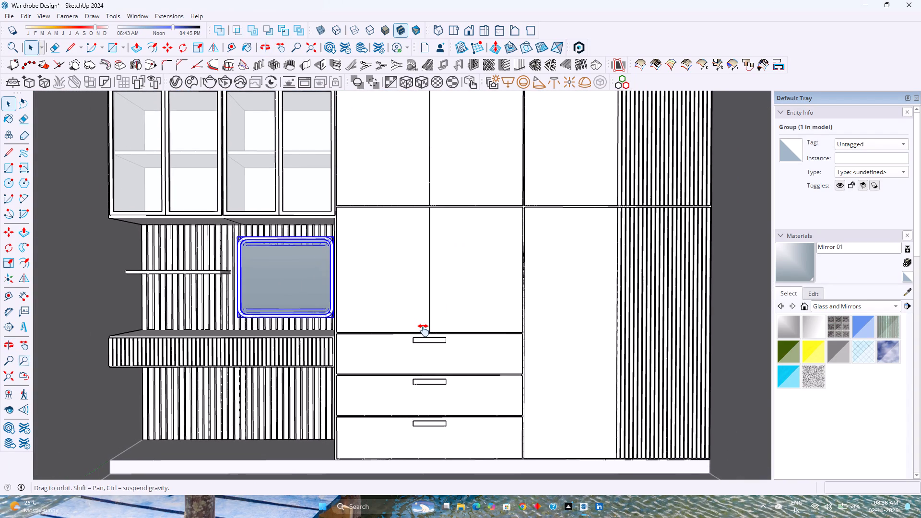
shift+middle_drag(424, 330, 420, 333)
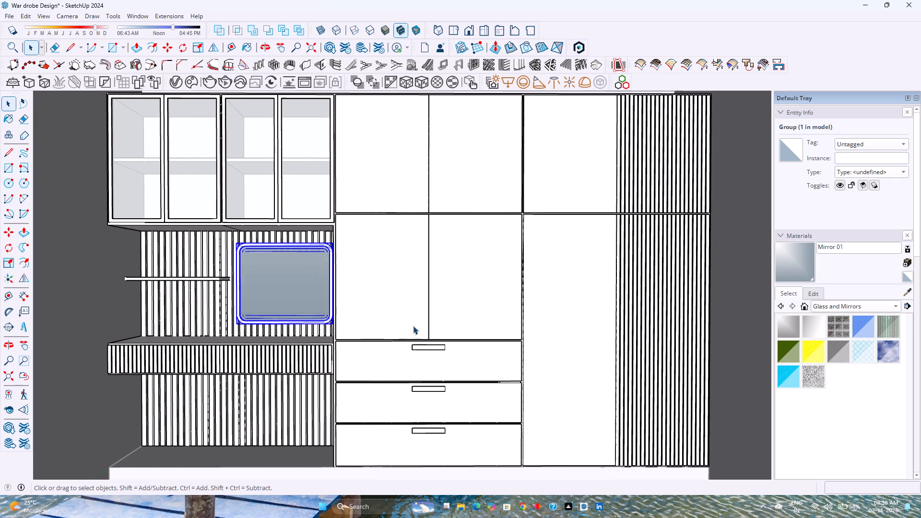
click(224, 84)
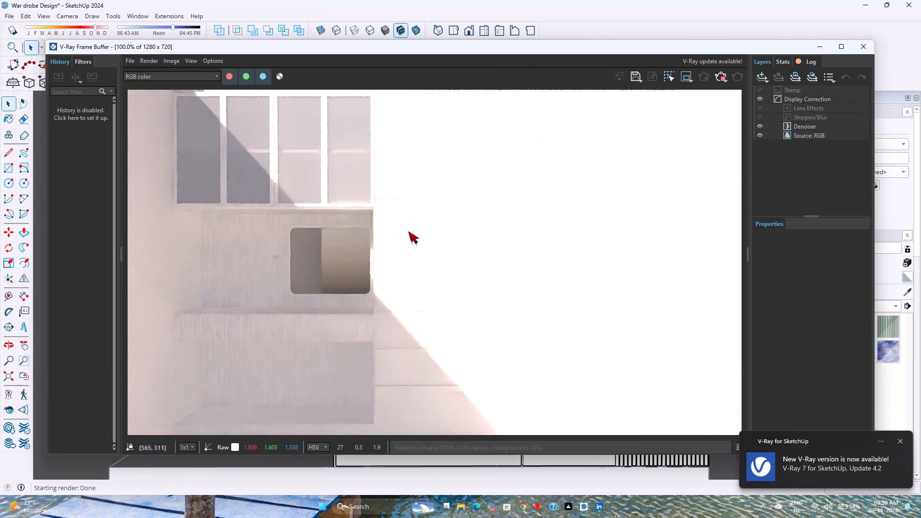
scroll(410, 231, down, 1)
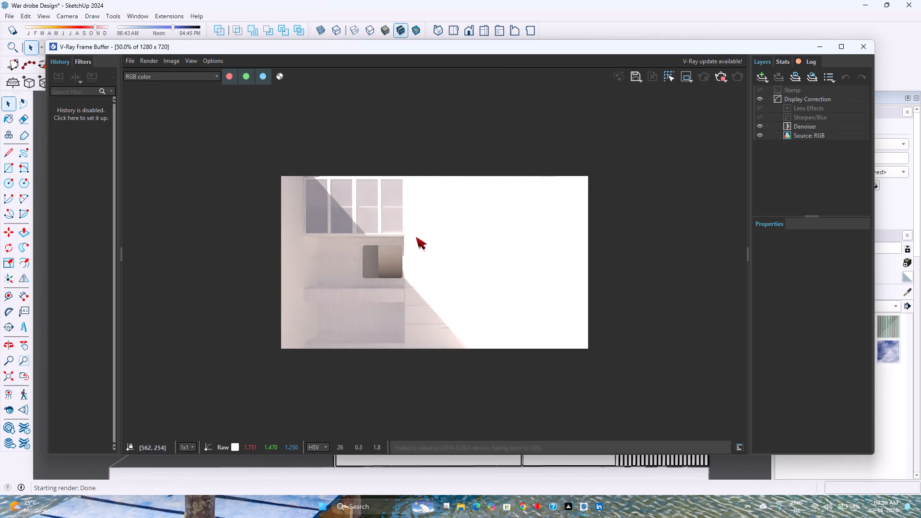
scroll(501, 247, up, 3)
scroll(501, 247, down, 2)
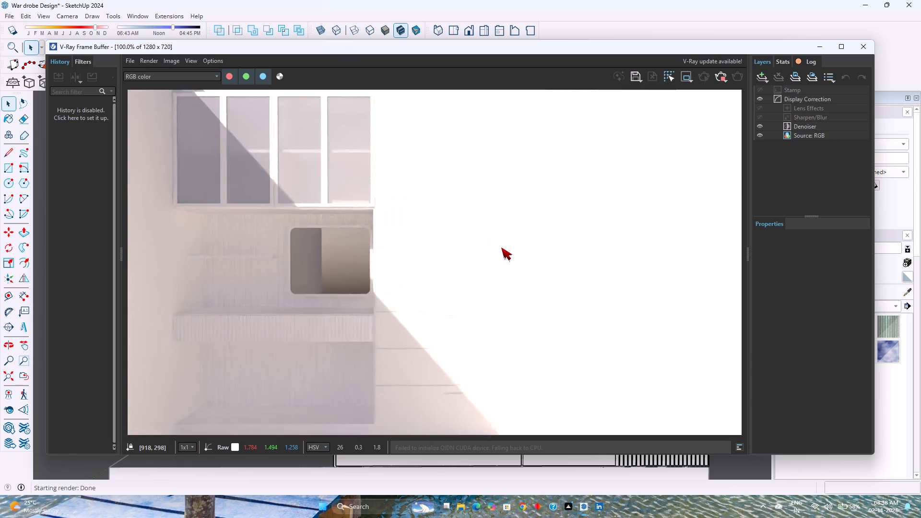
Lower the Display Correction exposure of the rendered image to about -2.209.
scroll(501, 247, down, 2)
scroll(501, 247, up, 2)
scroll(501, 247, down, 2)
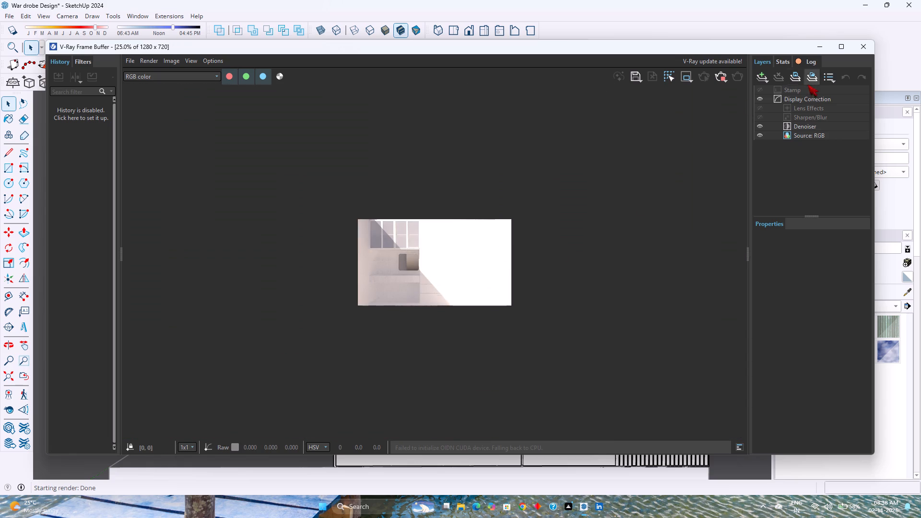
click(809, 96)
click(843, 251)
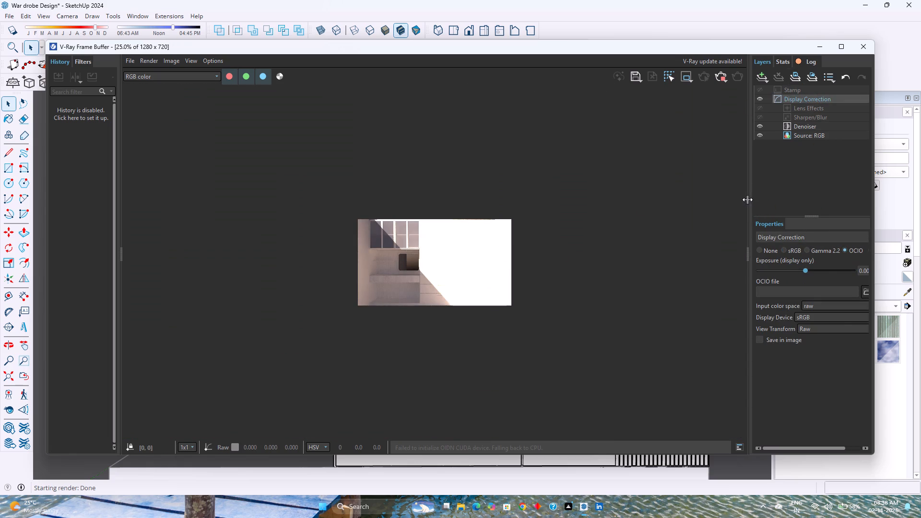
drag(747, 200, 697, 197)
drag(768, 272, 726, 272)
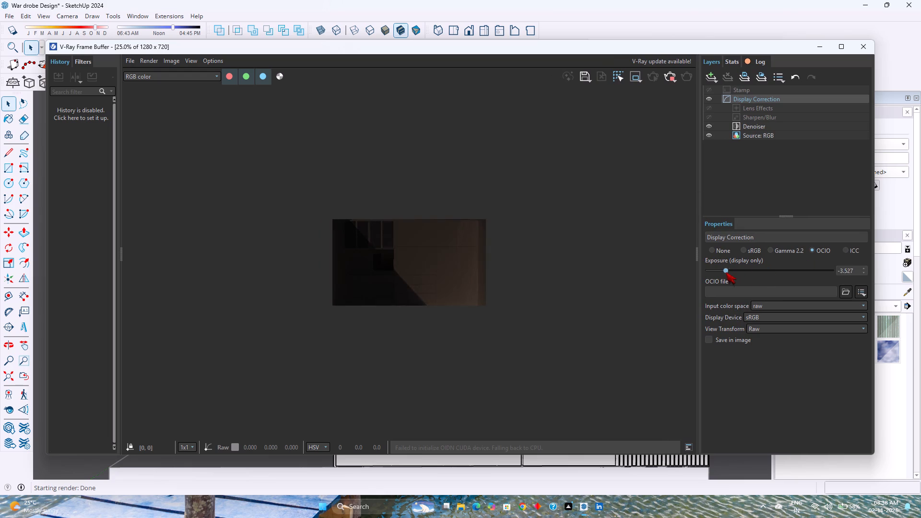
drag(726, 272, 742, 270)
Examine the darkened render of the wardrobe and desk unit up close and as a whole, and close the frame buffer.
scroll(410, 254, up, 2)
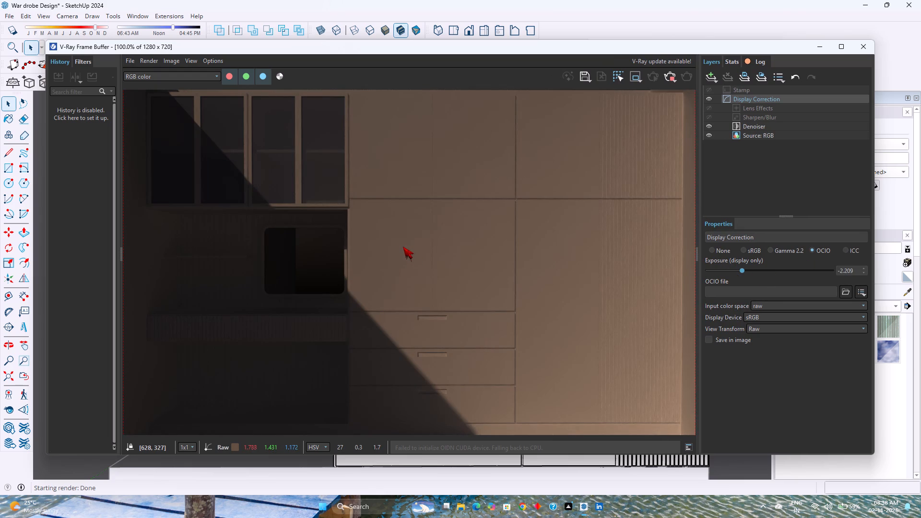
scroll(403, 247, down, 1)
scroll(292, 236, up, 1)
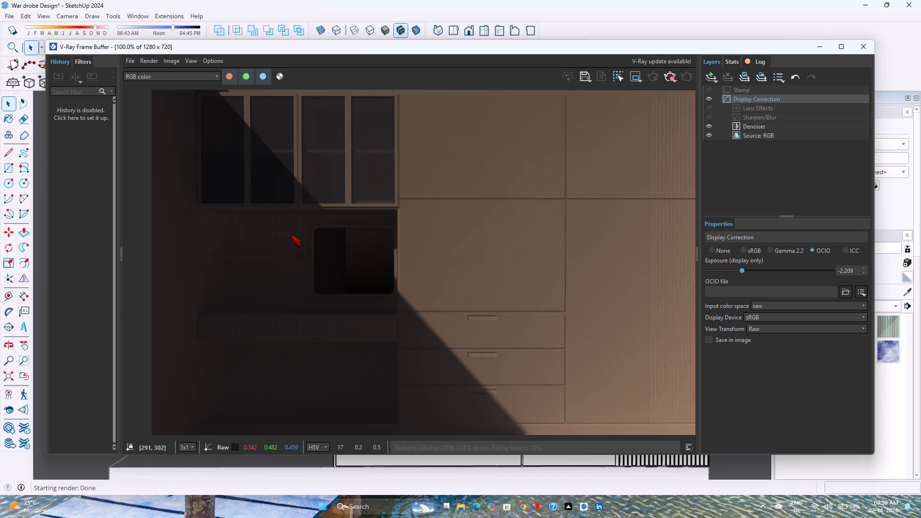
scroll(520, 214, down, 1)
scroll(329, 208, up, 1)
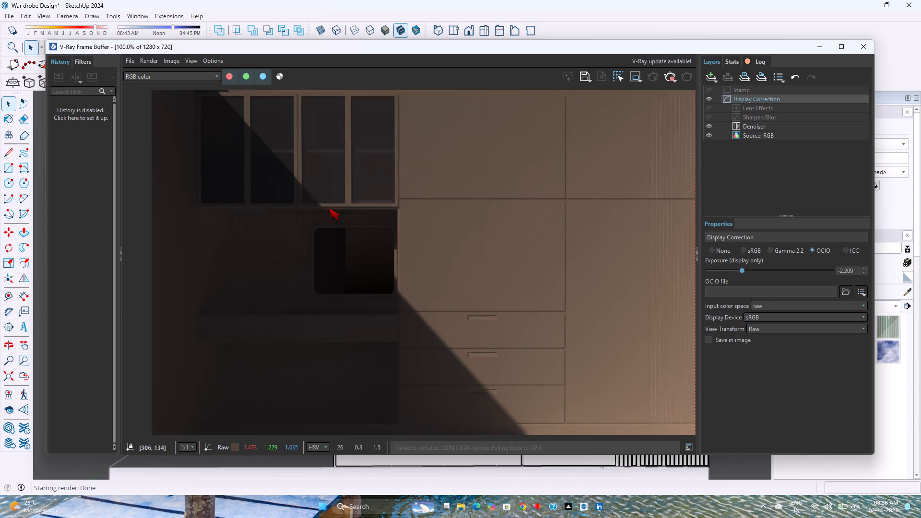
scroll(458, 197, down, 1)
scroll(420, 211, up, 1)
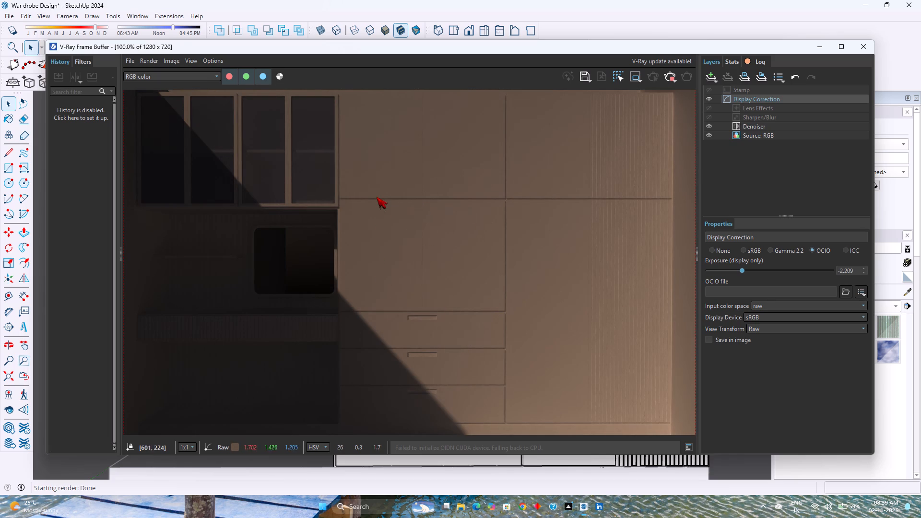
scroll(433, 232, down, 1)
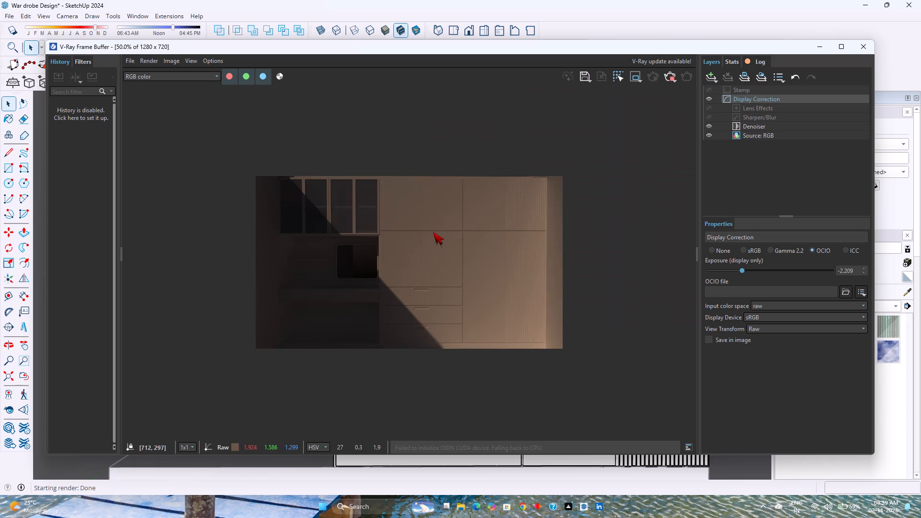
middle_drag(323, 232, 360, 224)
scroll(360, 220, down, 1)
scroll(360, 220, up, 2)
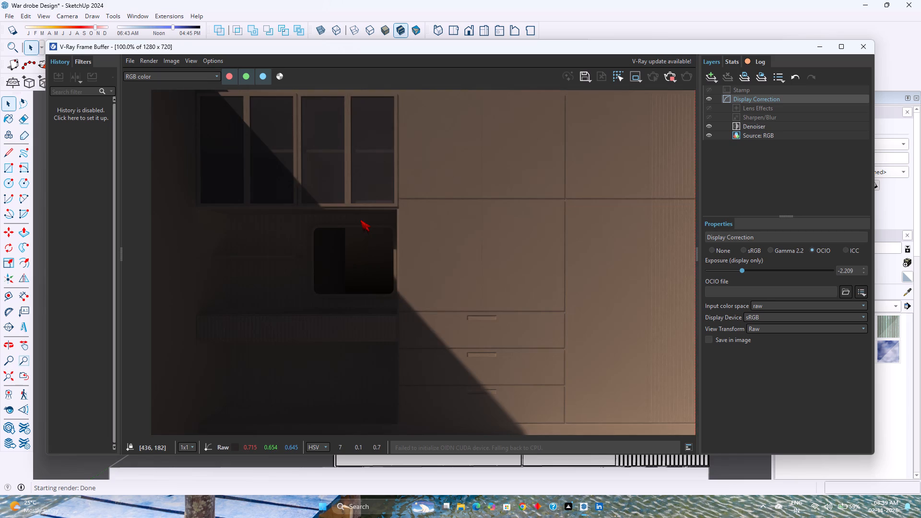
scroll(360, 220, down, 1)
scroll(360, 220, up, 1)
scroll(360, 220, down, 1)
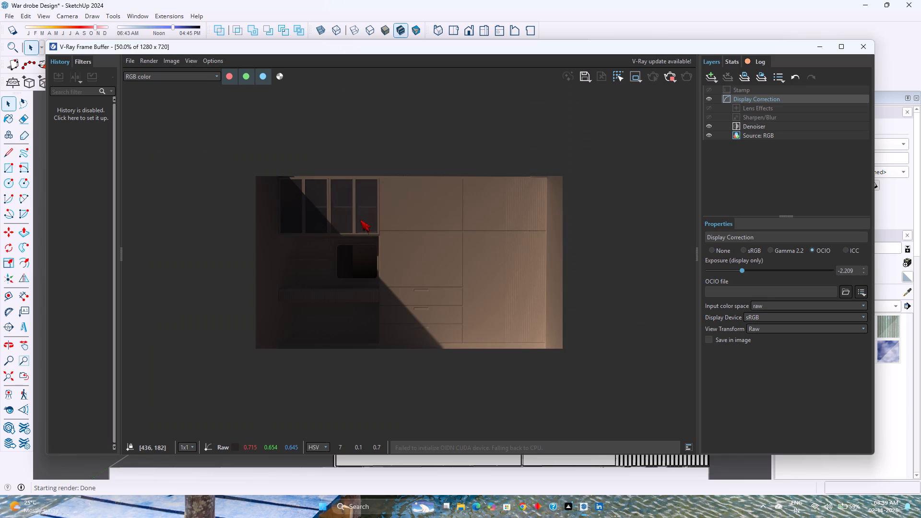
scroll(360, 220, up, 1)
scroll(360, 220, down, 1)
scroll(360, 220, up, 1)
scroll(360, 220, down, 1)
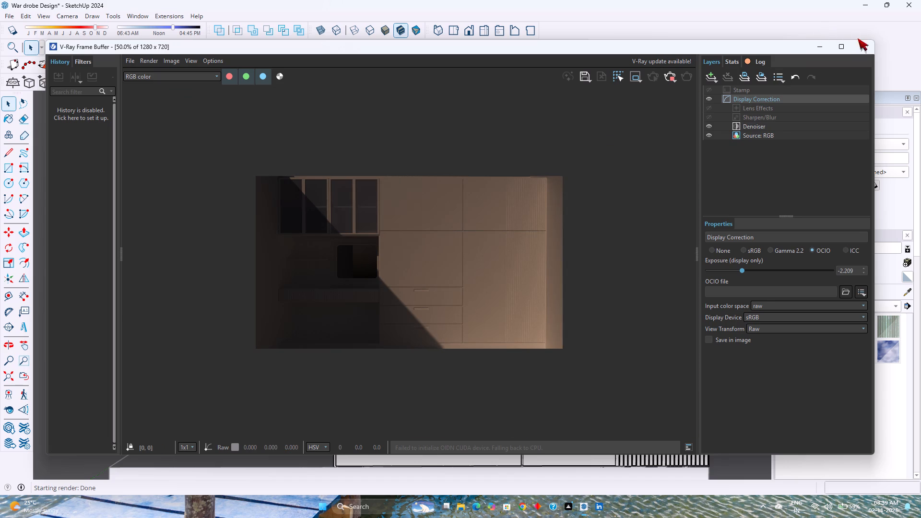
click(862, 45)
Delete the room group with its wardrobe and desk unit, and the remaining floor face.
scroll(438, 171, down, 10)
middle_drag(437, 172, 440, 180)
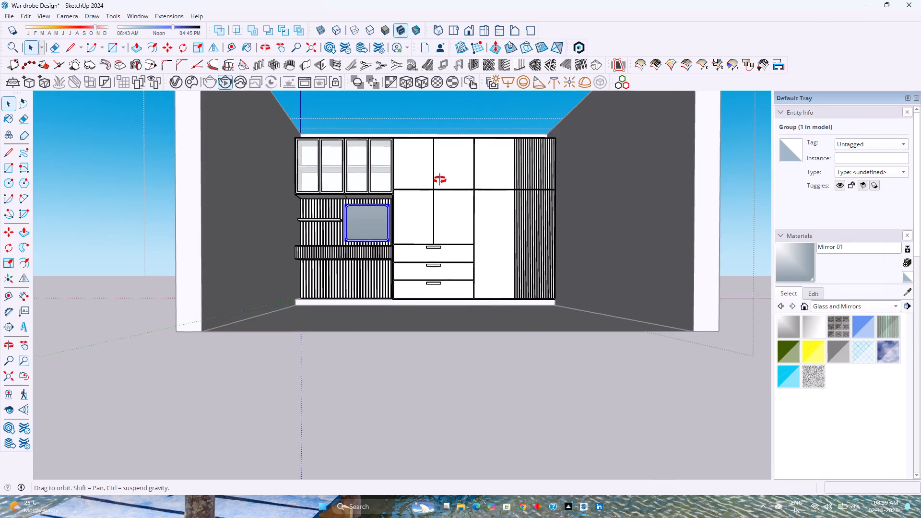
middle_drag(440, 180, 456, 209)
key(Escape)
scroll(441, 196, down, 3)
click(441, 195)
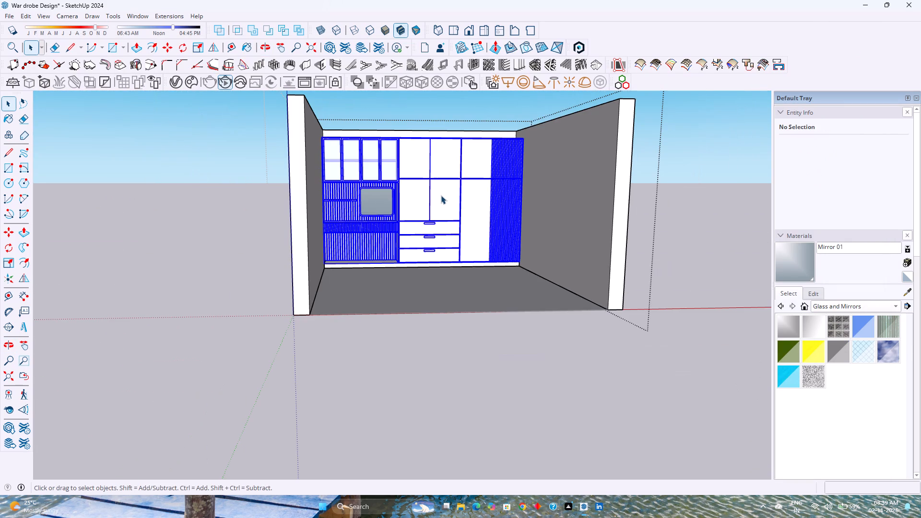
key(Escape)
click(570, 224)
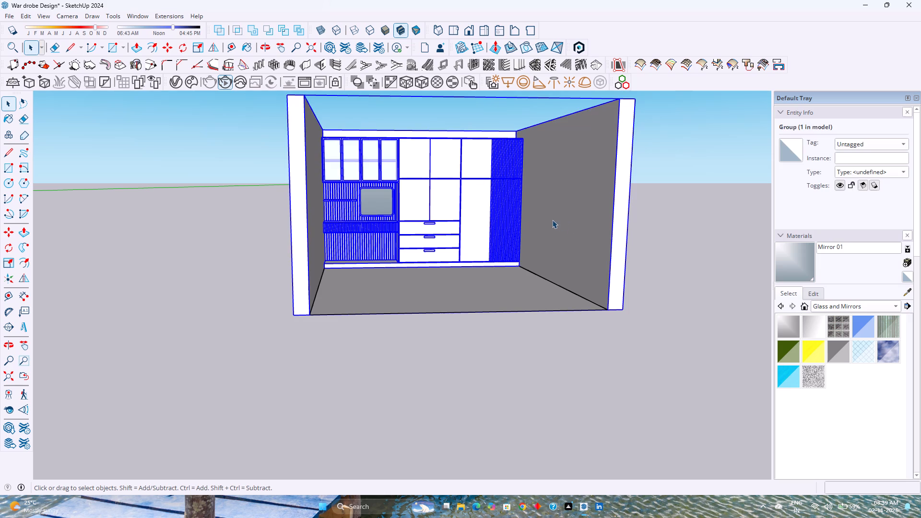
key(Delete)
click(434, 270)
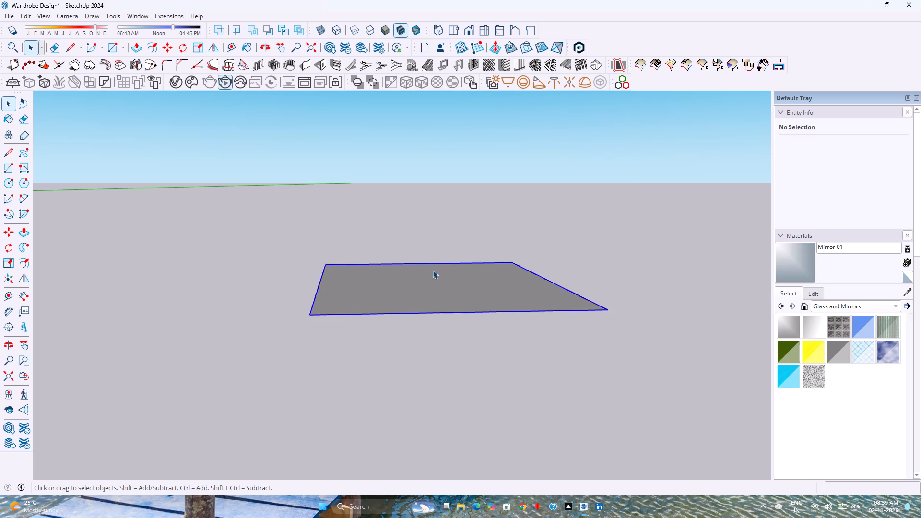
key(Delete)
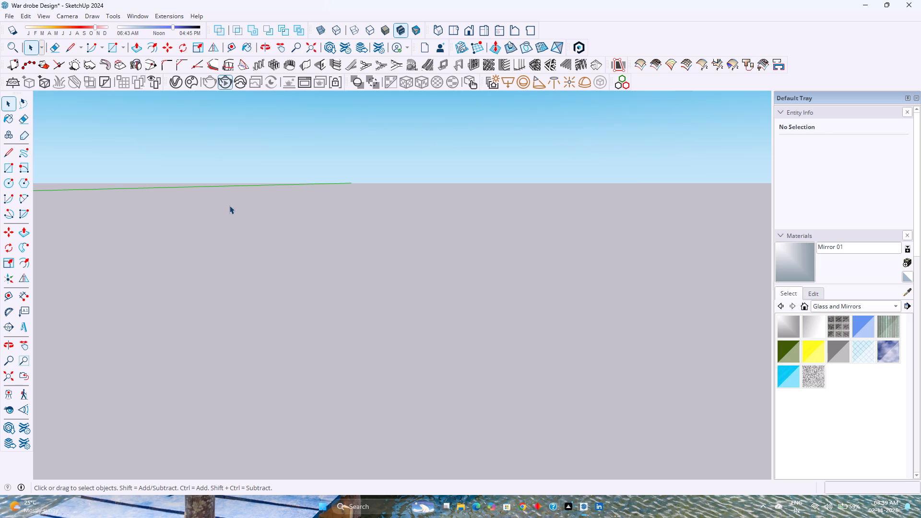
In the top view, draw a 12' by 14' rectangle on the ground near the origin.
scroll(230, 205, down, 9)
scroll(245, 213, up, 1)
scroll(245, 213, down, 5)
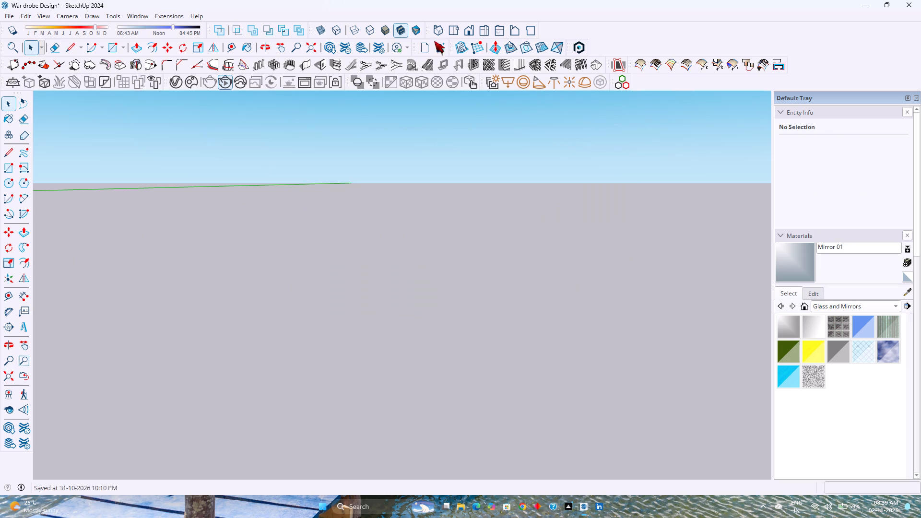
click(434, 29)
click(453, 29)
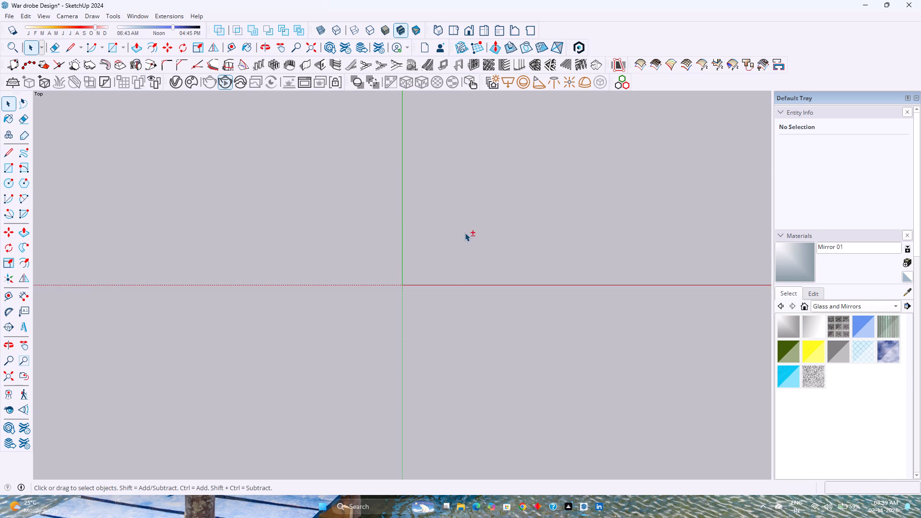
shift+middle_drag(458, 232, 419, 269)
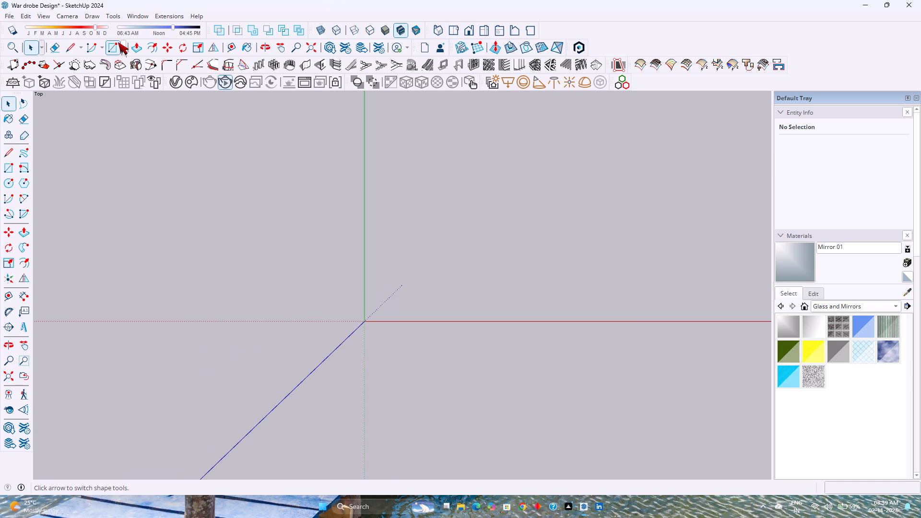
click(116, 42)
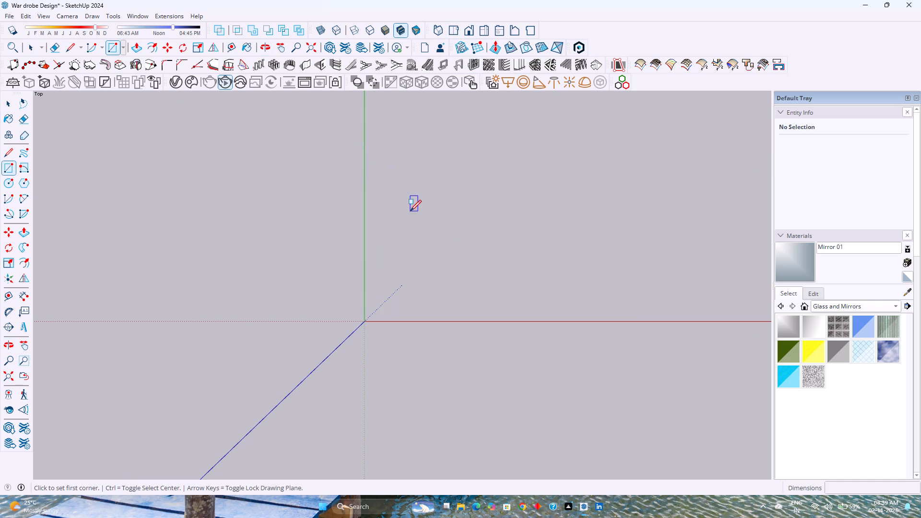
click(402, 203)
text(12',)
text(14')
key(Return)
key(space)
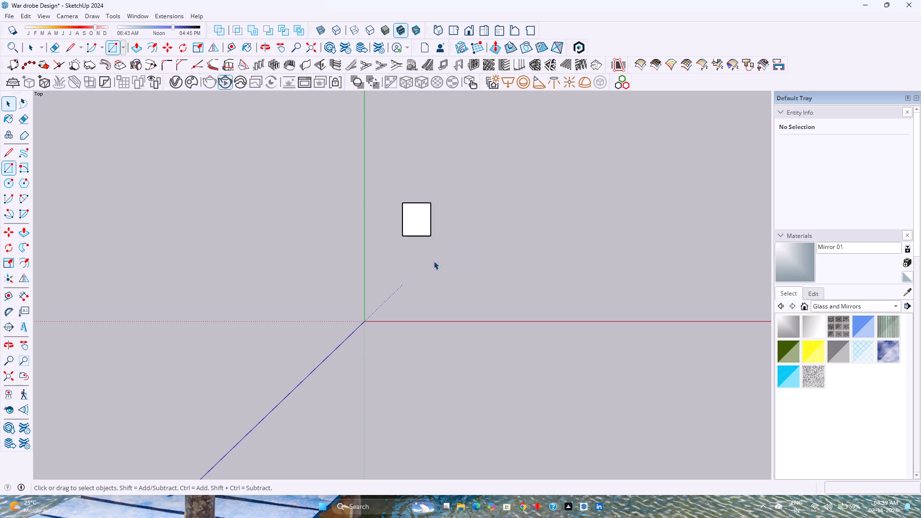
Make the rectangle's face and edges a group and open it for editing.
scroll(407, 212, up, 5)
double_click(426, 227)
scroll(426, 227, up, 4)
right_click(426, 227)
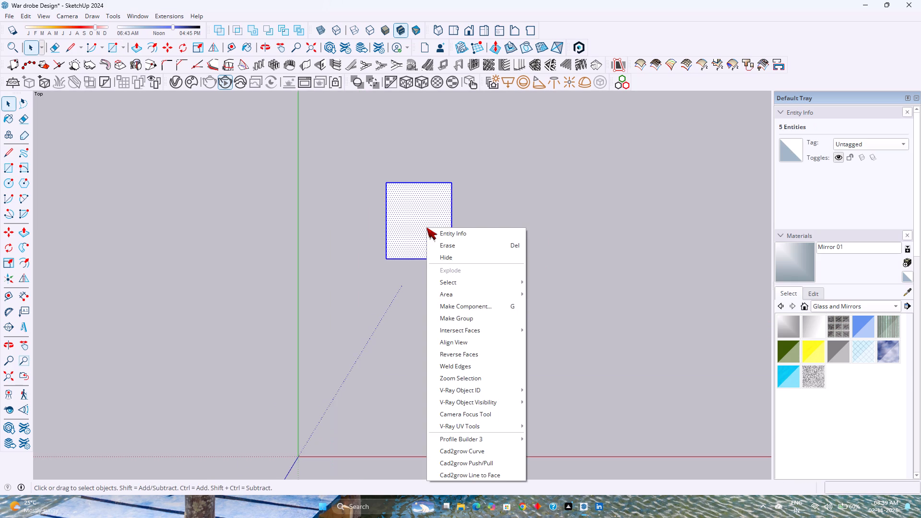
click(467, 317)
double_click(427, 237)
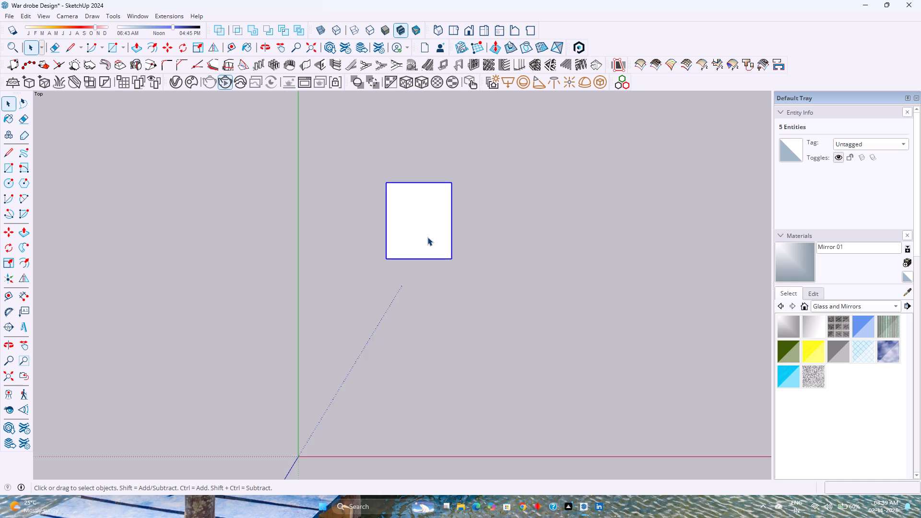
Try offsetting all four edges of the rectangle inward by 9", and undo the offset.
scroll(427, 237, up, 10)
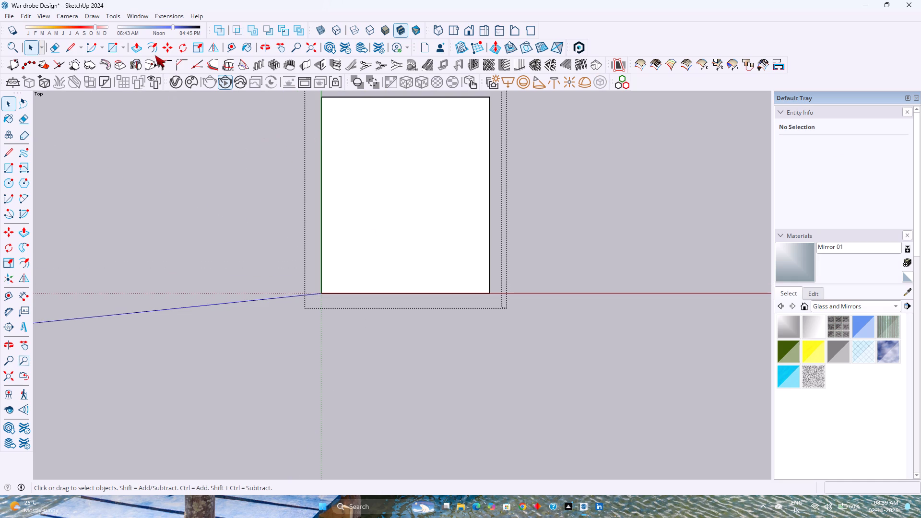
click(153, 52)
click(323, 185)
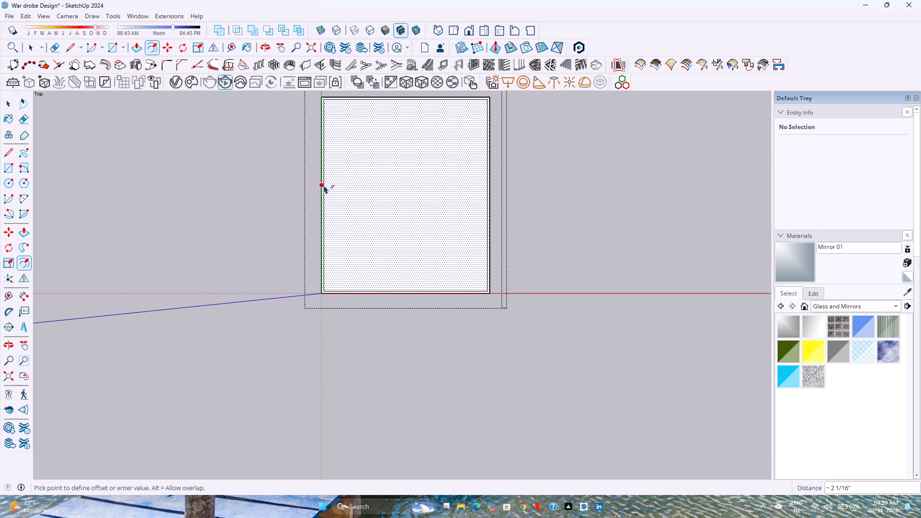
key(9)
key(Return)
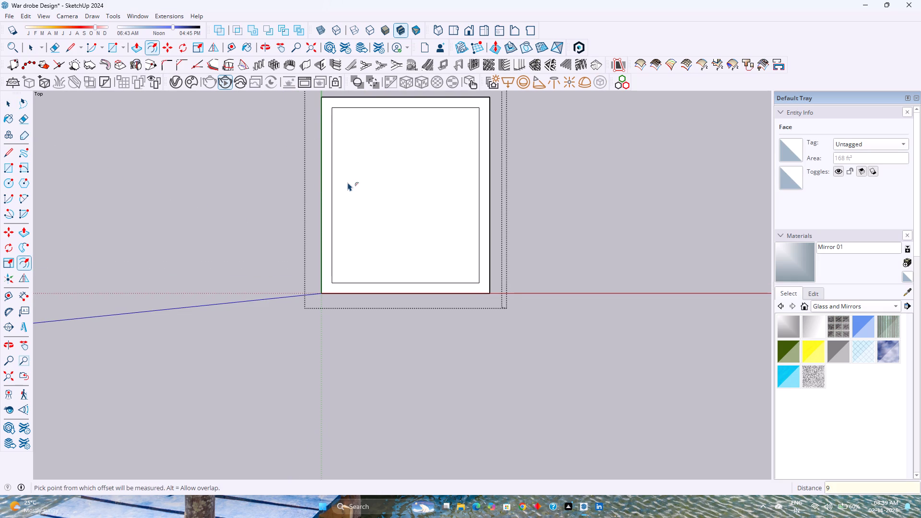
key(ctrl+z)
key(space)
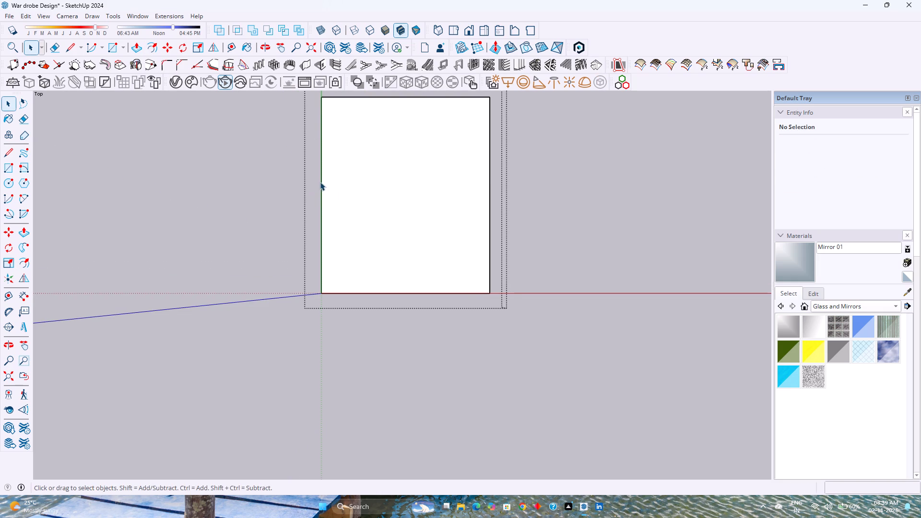
Offset the rectangle's two 14' sides and its far 12' edge inward by 9", leaving the near edge open.
click(322, 180)
ctrl+click(394, 97)
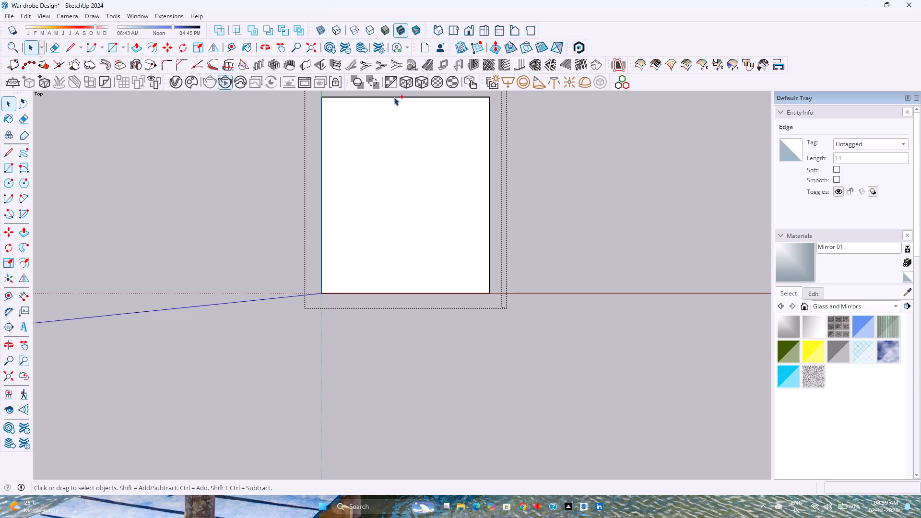
ctrl+click(490, 173)
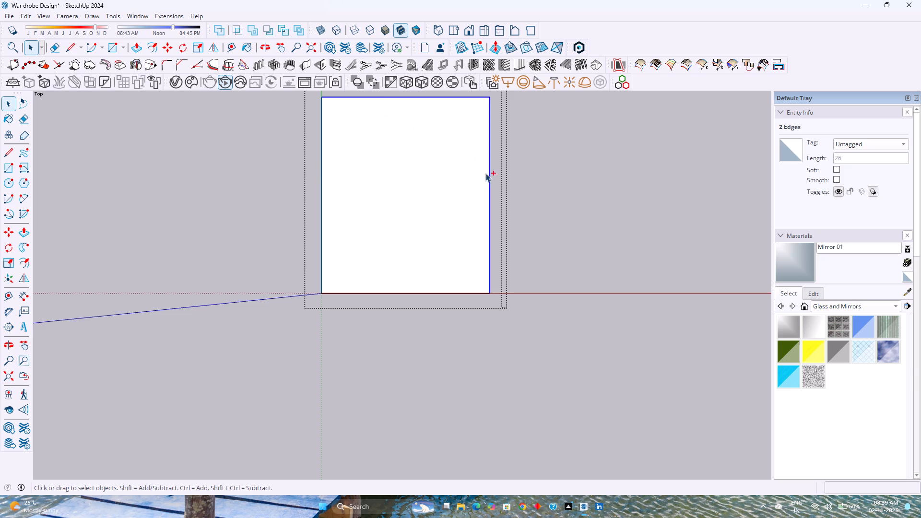
ctrl+click(321, 176)
click(150, 45)
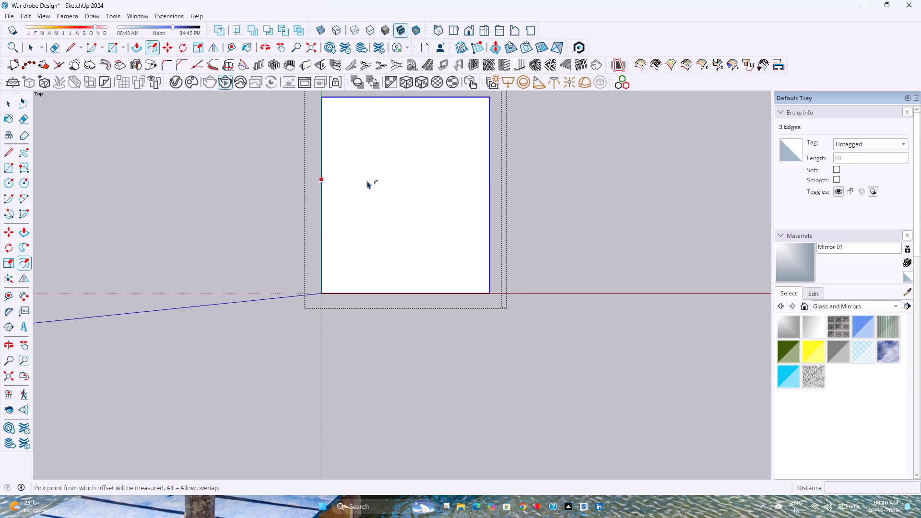
click(328, 189)
key(9)
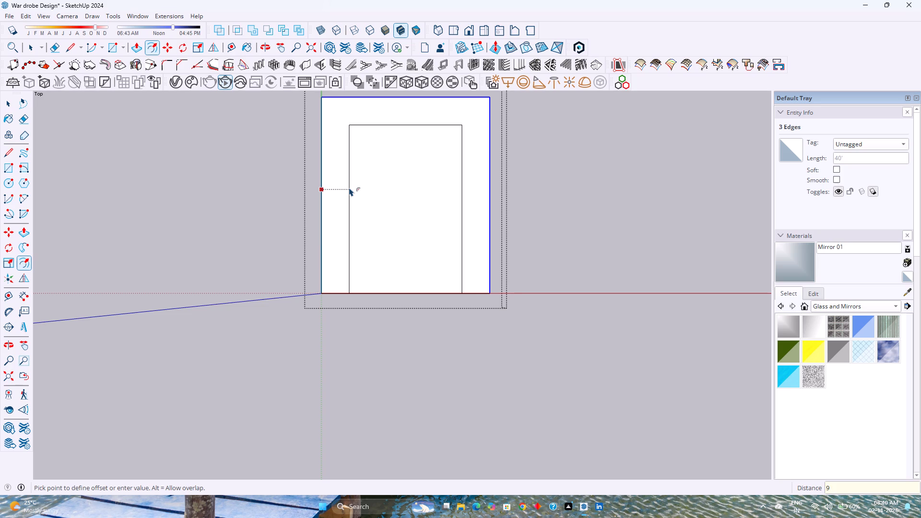
key(Return)
key(space)
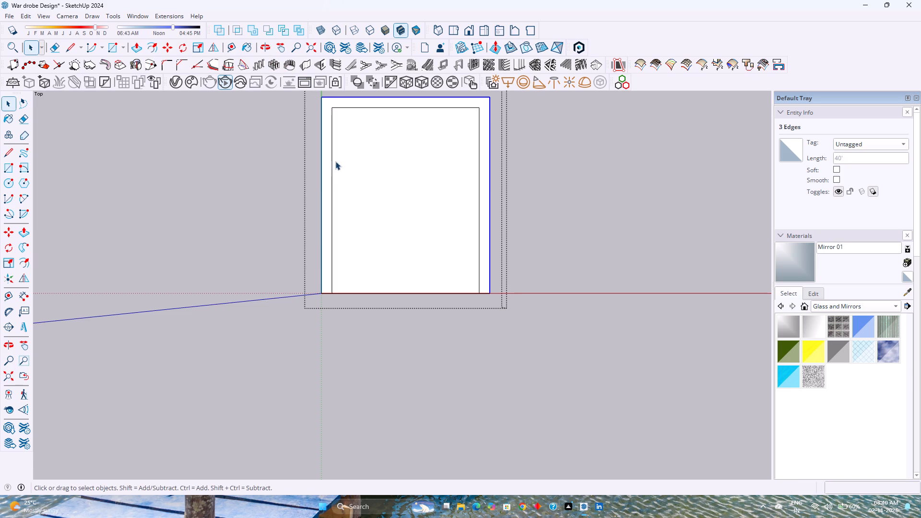
Group the wall outline with the inner floor face and all their edges, and open the new group for editing.
scroll(330, 156, up, 2)
double_click(325, 153)
right_click(325, 153)
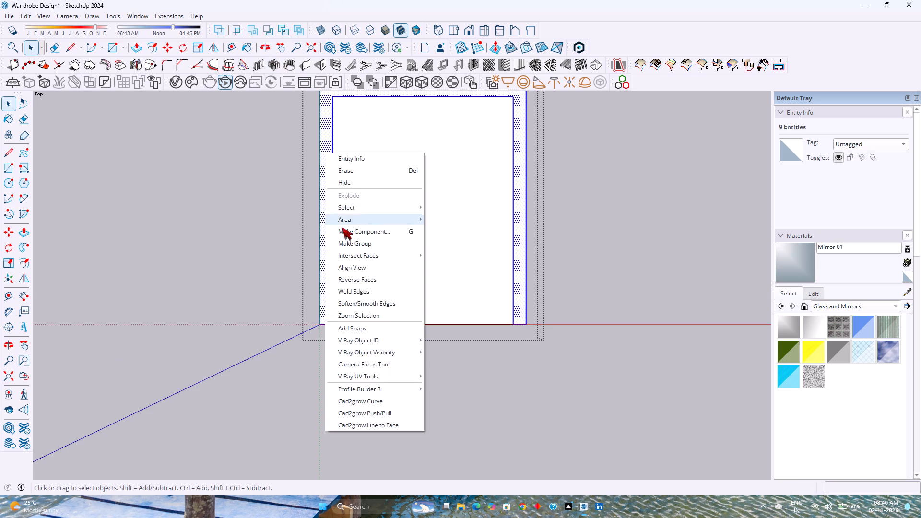
click(353, 242)
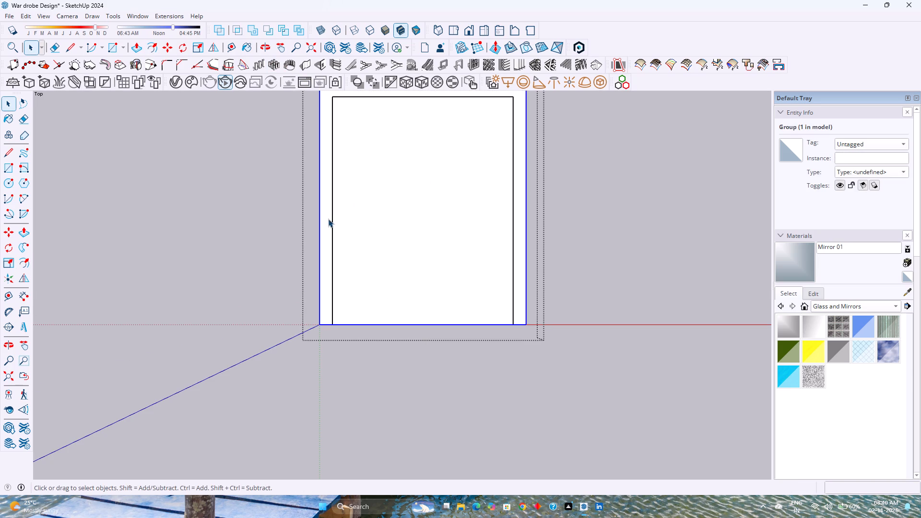
double_click(328, 219)
Push/Pull the 9" U-shaped wall face up 10' to raise the three room walls.
scroll(328, 220, down, 5)
middle_drag(337, 267, 313, 175)
scroll(378, 258, up, 5)
middle_drag(350, 271, 342, 265)
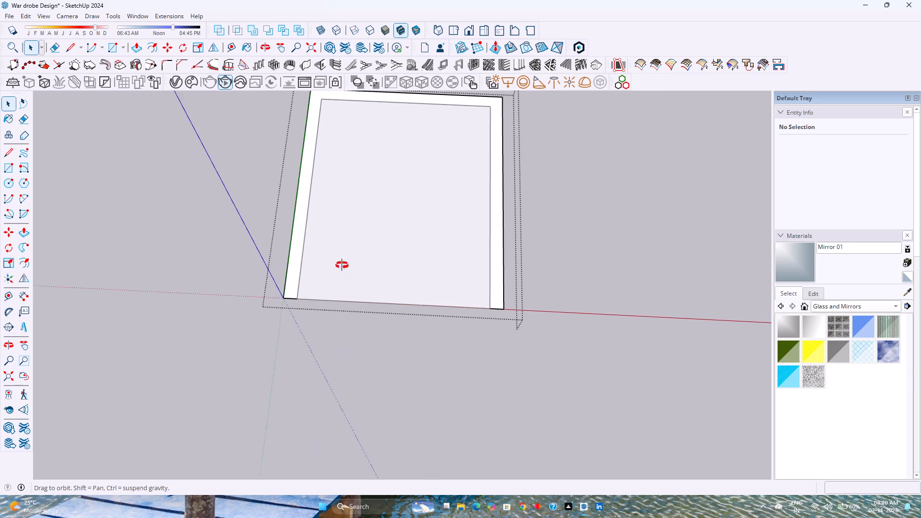
middle_drag(342, 265, 338, 260)
middle_drag(334, 257, 352, 180)
shift+middle_click(348, 192)
shift+middle_drag(349, 194, 380, 313)
middle_drag(376, 328, 317, 263)
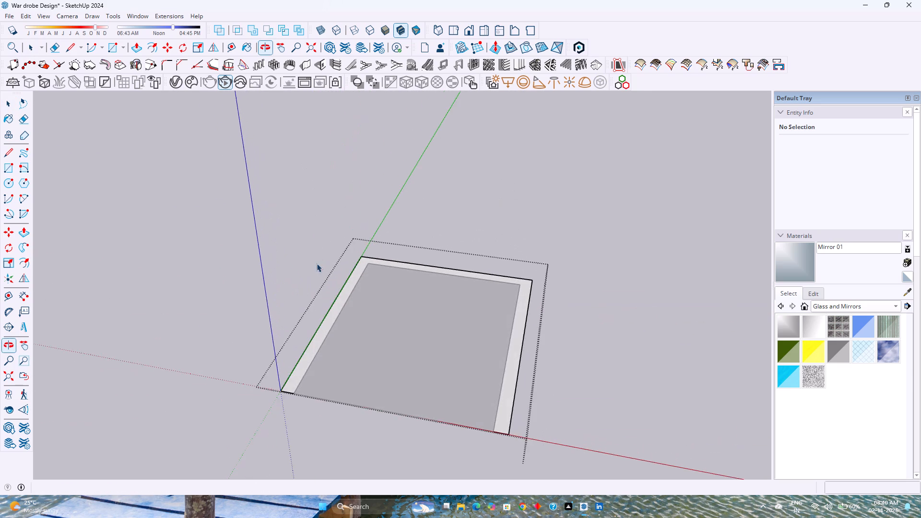
middle_click(317, 263)
scroll(334, 298, up, 9)
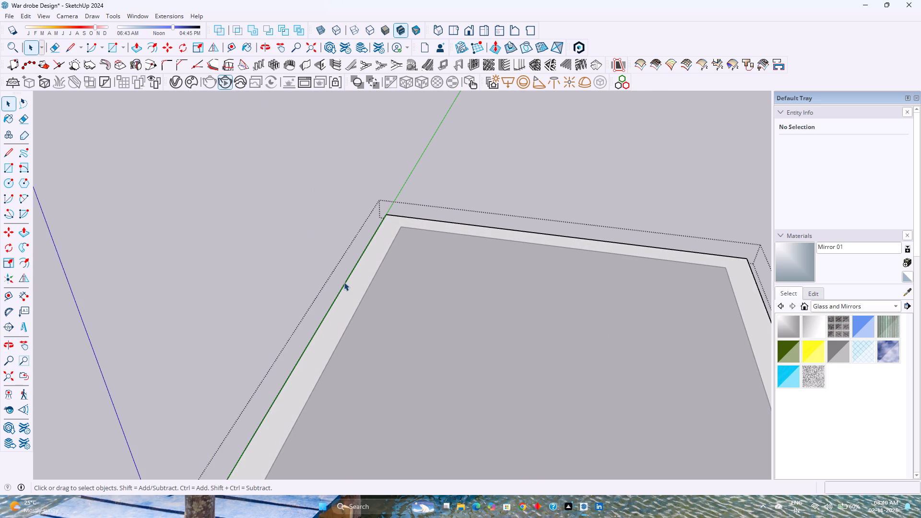
scroll(344, 281, down, 6)
key(p)
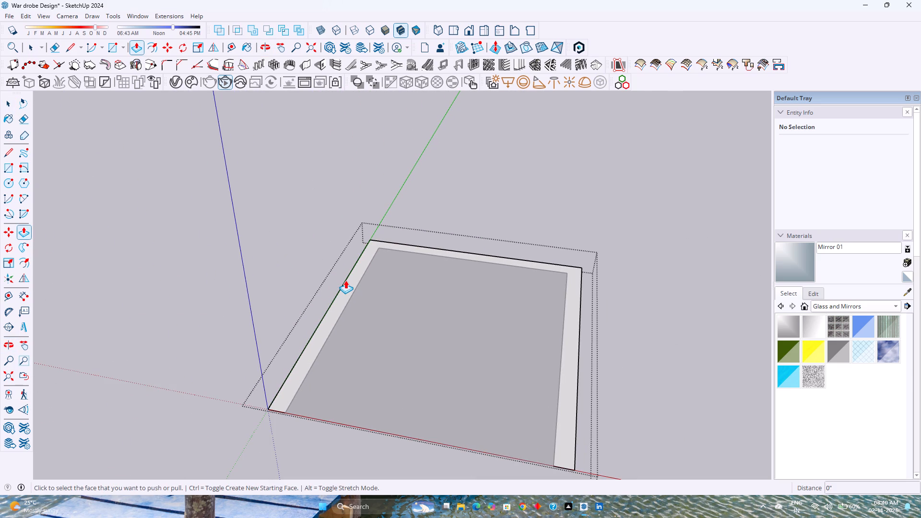
click(345, 282)
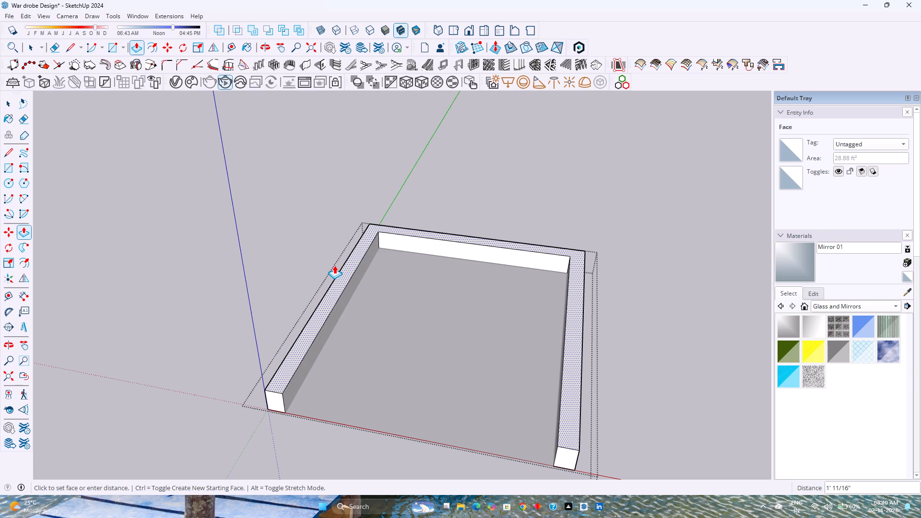
text(10')
key(Return)
key(space)
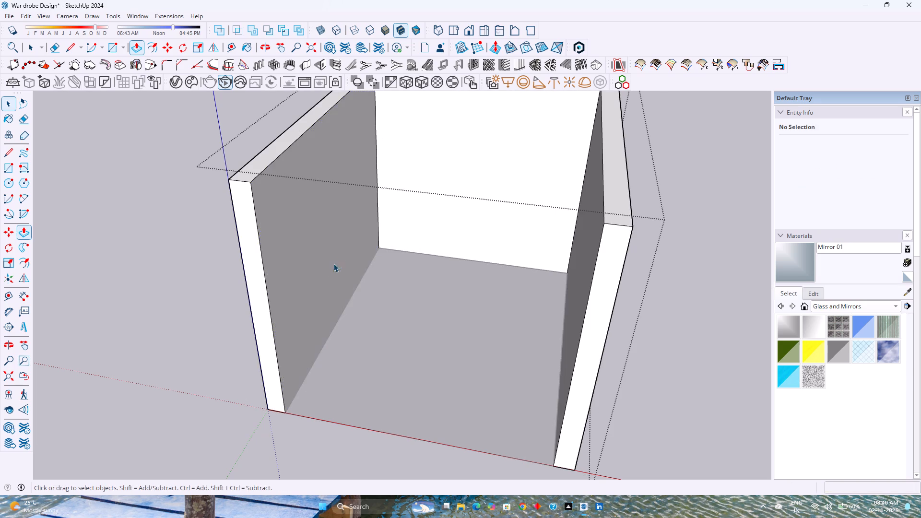
Place a horizontal guide on the back wall's inner face, 1' below its top edge.
scroll(322, 273, down, 5)
shift+middle_click(385, 240)
shift+middle_drag(385, 240, 323, 365)
middle_drag(311, 370, 317, 364)
middle_click(327, 354)
middle_drag(335, 346, 457, 264)
scroll(407, 317, up, 4)
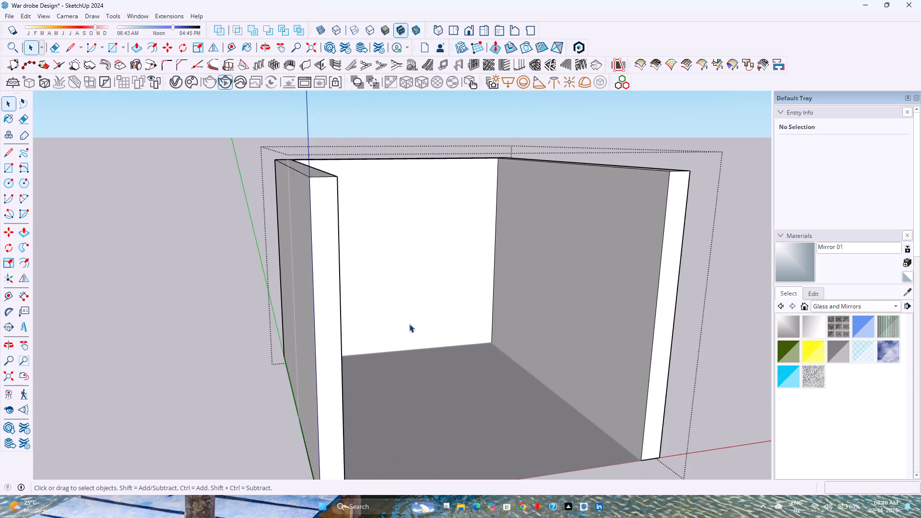
scroll(409, 324, up, 1)
middle_drag(408, 324, 373, 300)
shift+scroll(374, 295, up, 3)
shift+middle_click(374, 295)
shift+middle_drag(373, 296, 317, 348)
scroll(317, 348, up, 1)
scroll(319, 345, down, 6)
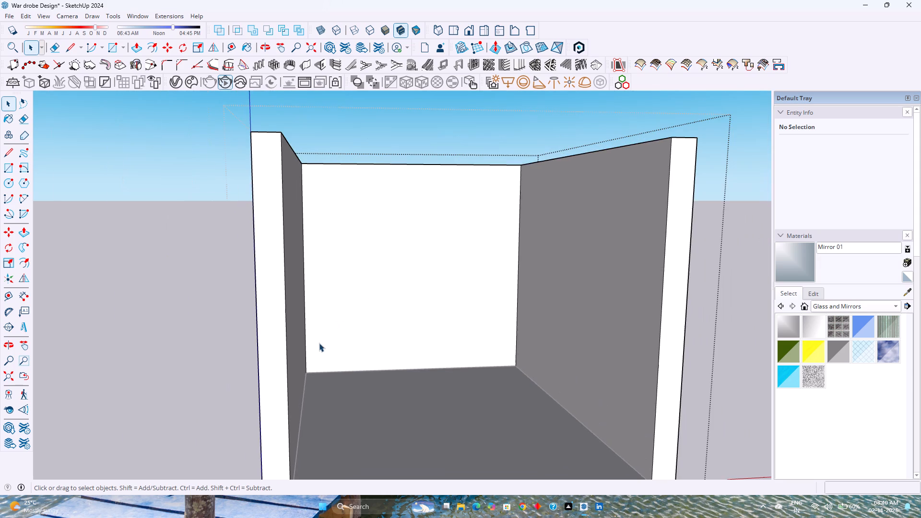
shift+middle_drag(406, 265, 345, 300)
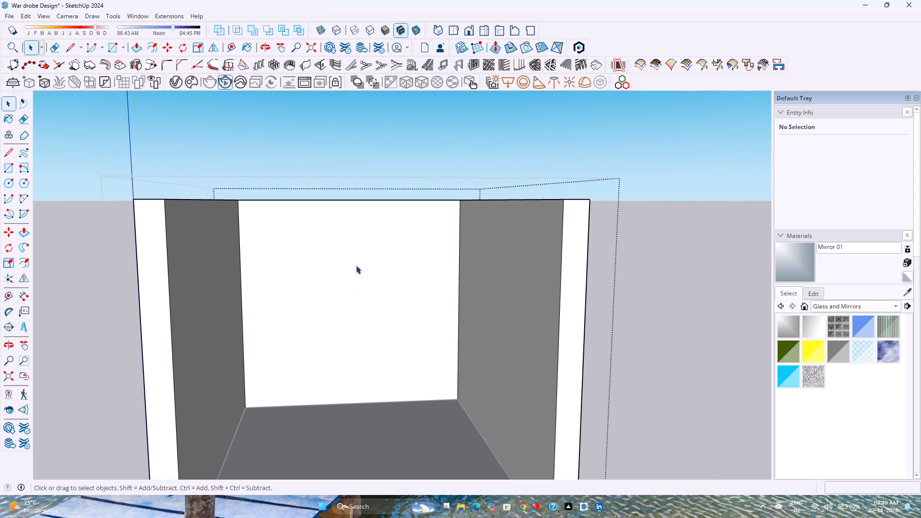
click(349, 227)
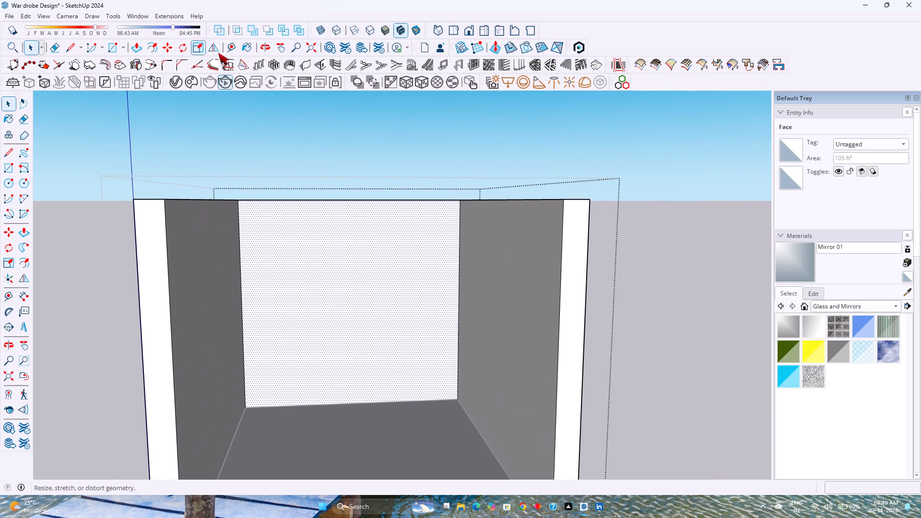
click(233, 45)
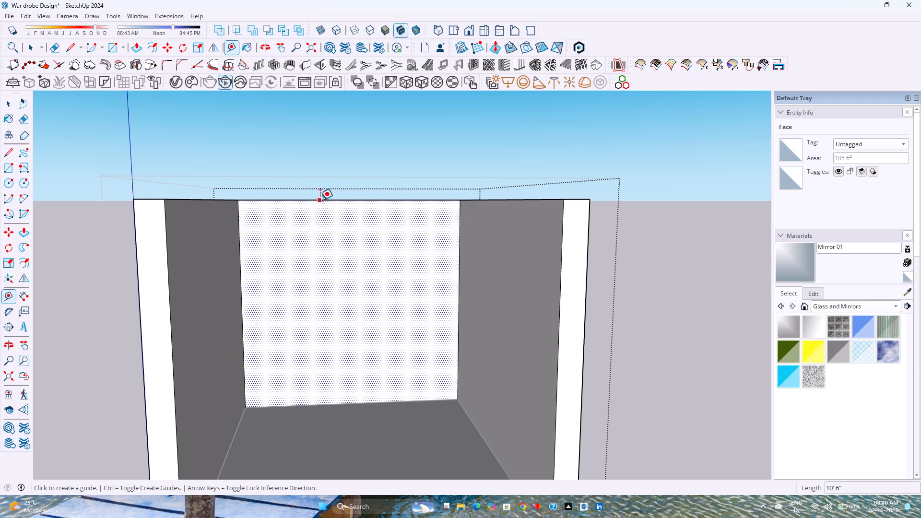
click(320, 199)
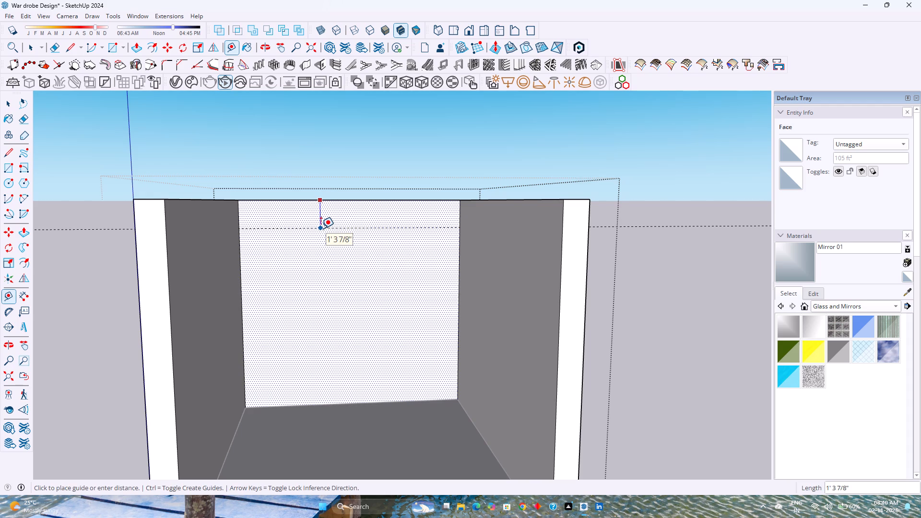
key(1)
key(Return)
text(1')
key(Return)
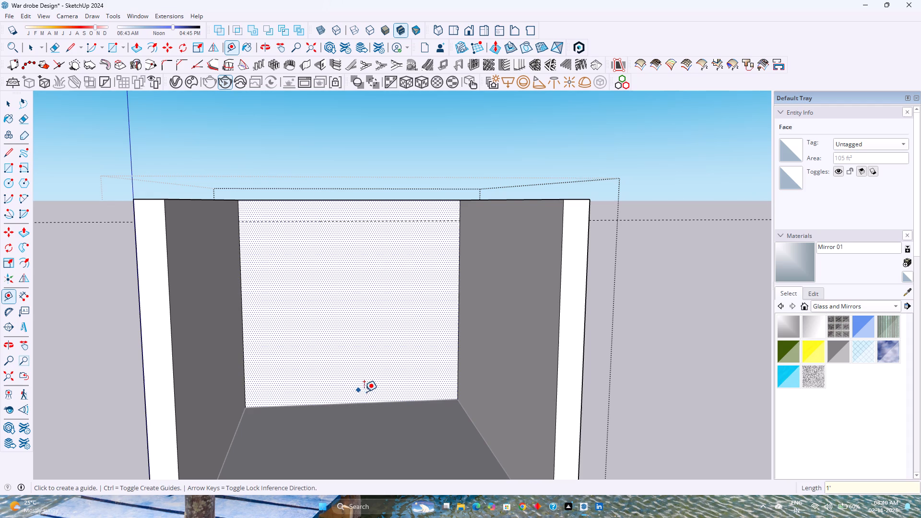
Place a horizontal guide on the back wall 4" above its floor edge, locked to the vertical axis.
click(371, 403)
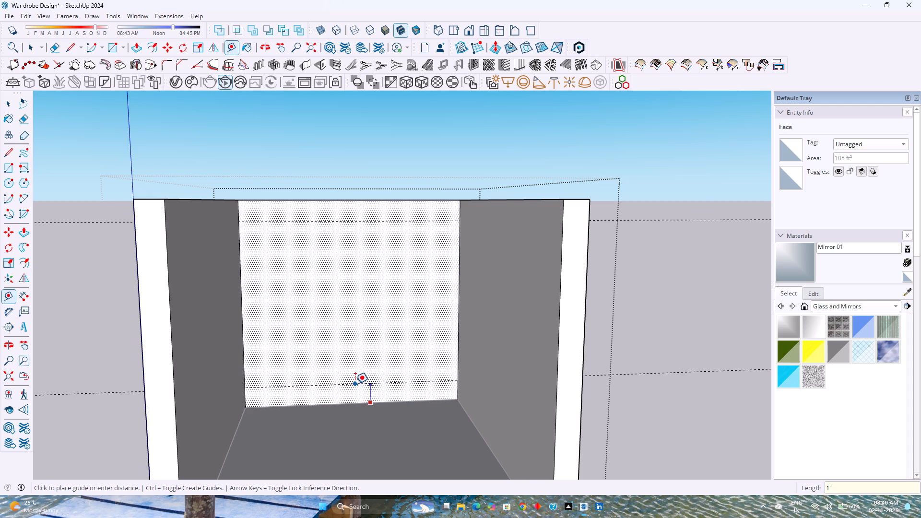
key(Up)
key(4)
key(Return)
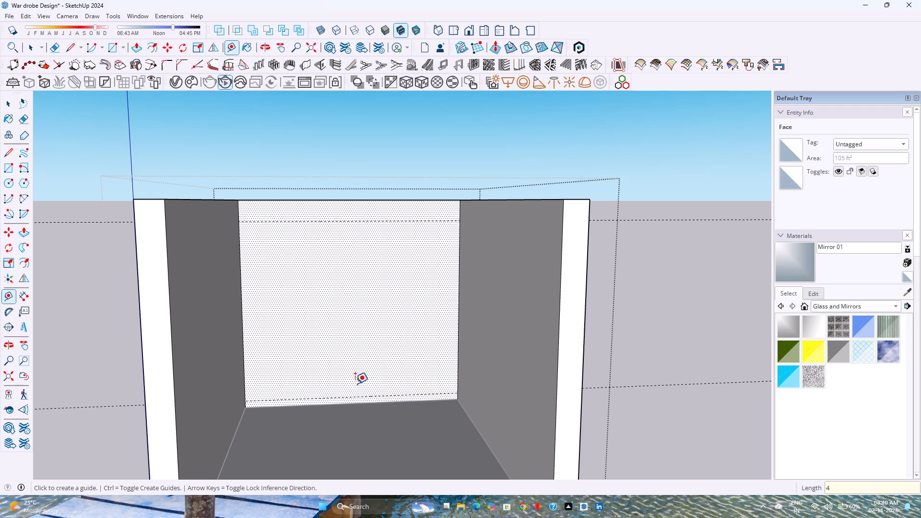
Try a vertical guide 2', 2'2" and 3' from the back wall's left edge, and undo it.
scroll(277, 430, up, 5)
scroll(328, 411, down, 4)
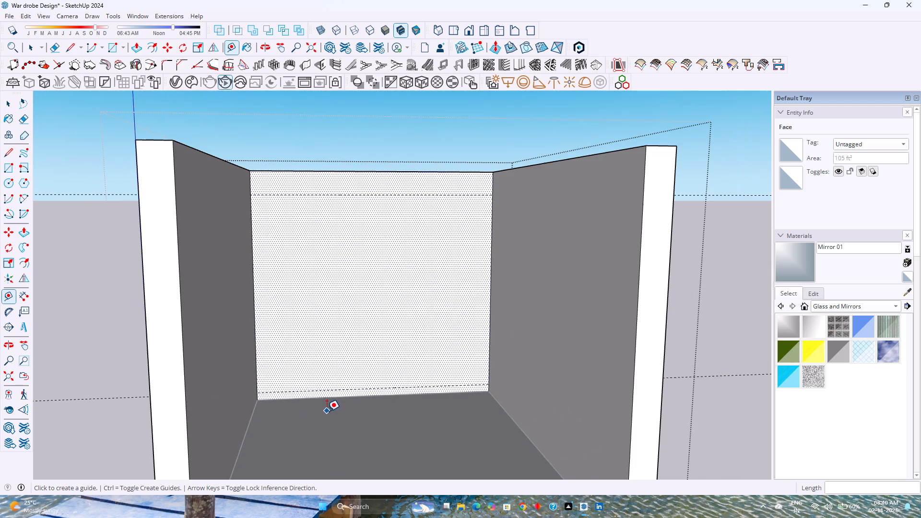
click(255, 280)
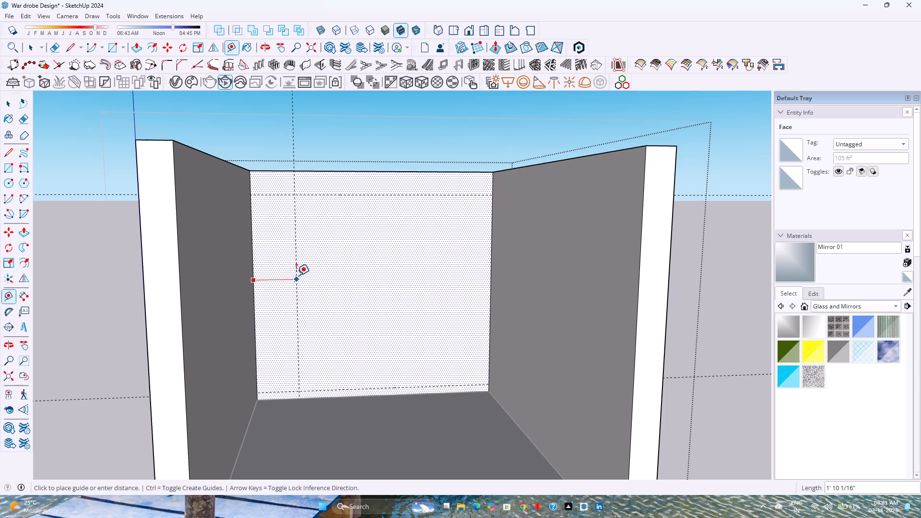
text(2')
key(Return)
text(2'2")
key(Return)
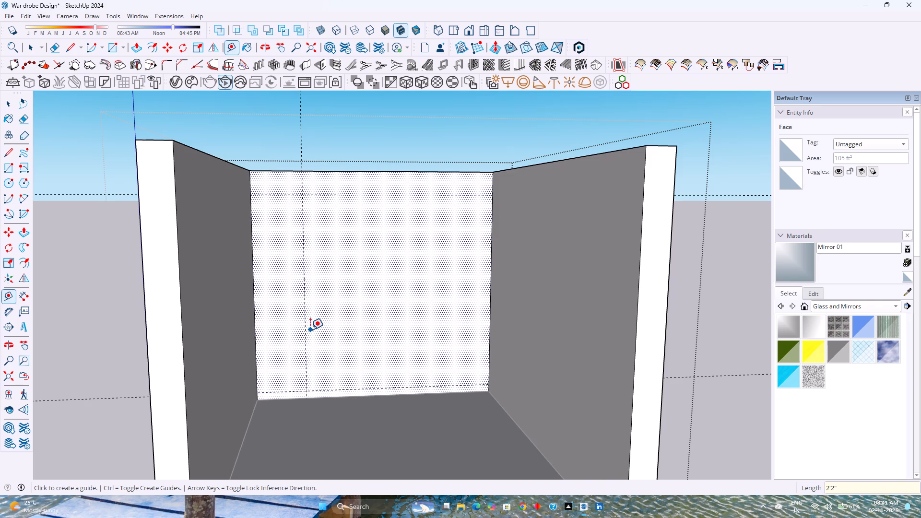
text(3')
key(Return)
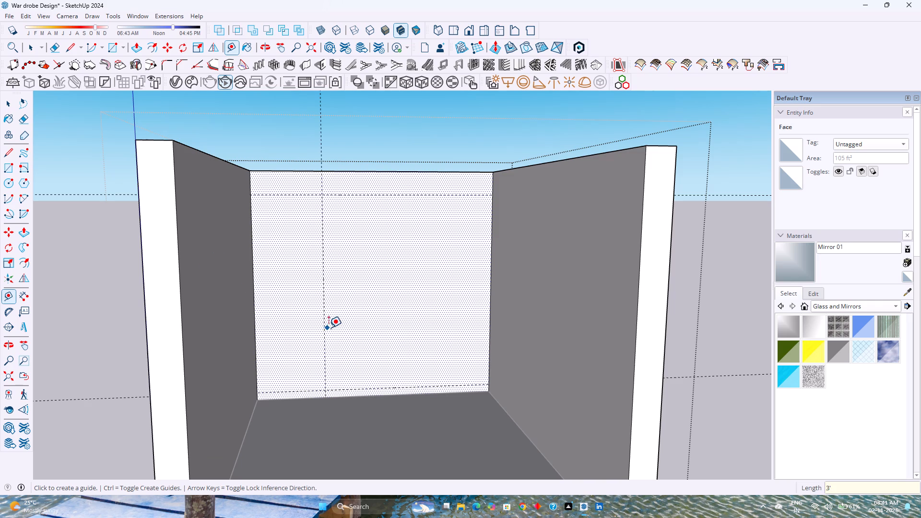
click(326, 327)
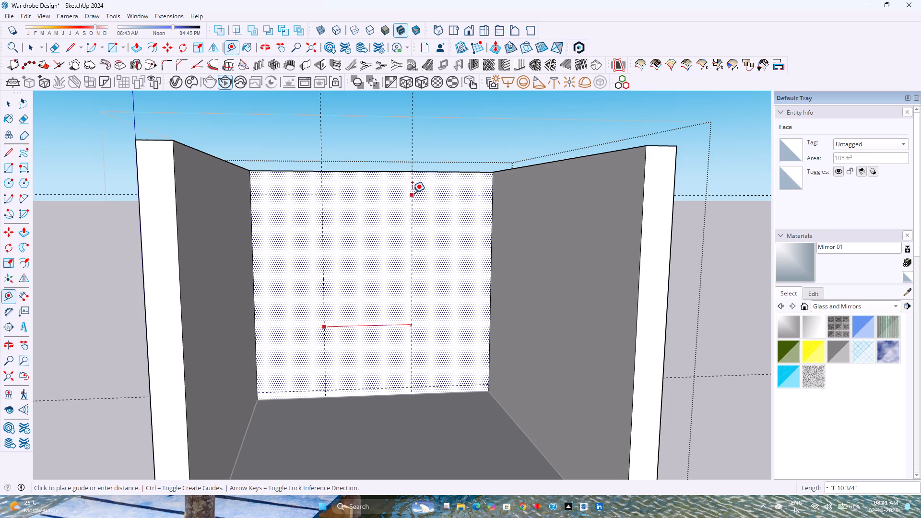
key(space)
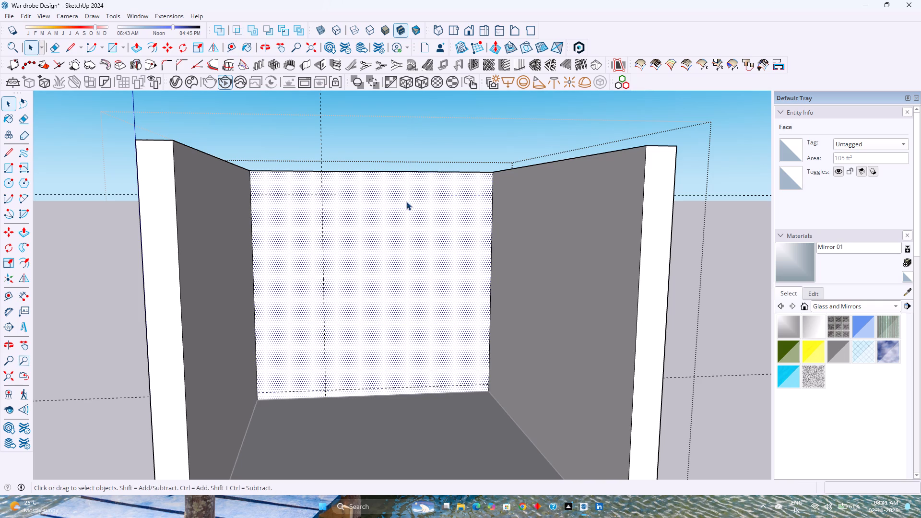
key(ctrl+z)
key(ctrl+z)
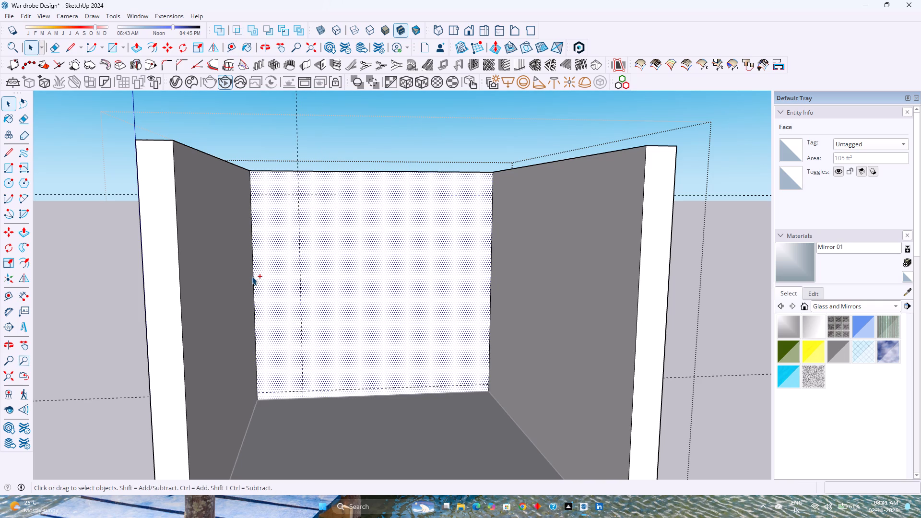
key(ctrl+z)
Place a vertical guide on the back wall 3'6" from its left edge.
click(232, 47)
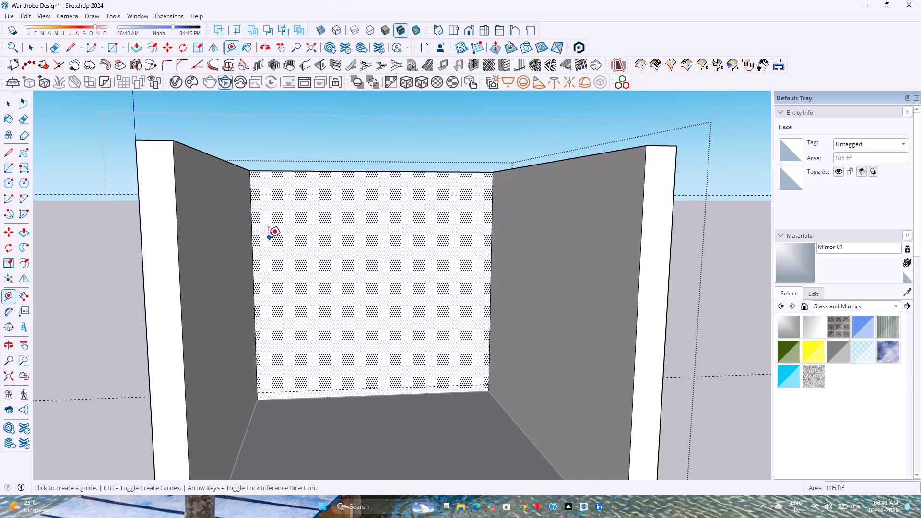
click(253, 227)
text(3'6")
key(Return)
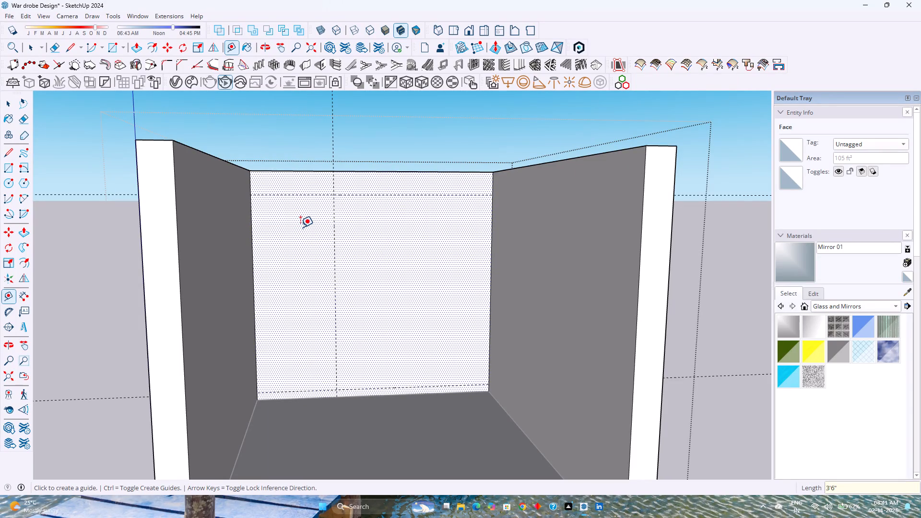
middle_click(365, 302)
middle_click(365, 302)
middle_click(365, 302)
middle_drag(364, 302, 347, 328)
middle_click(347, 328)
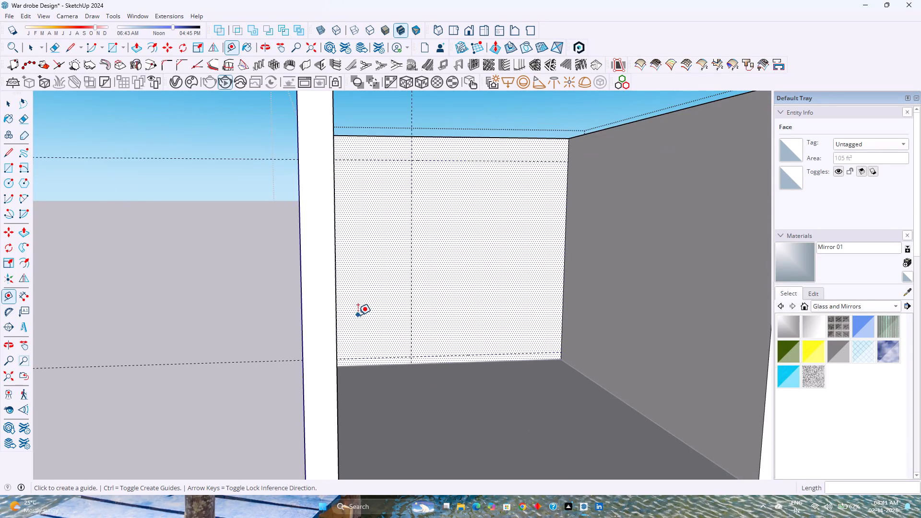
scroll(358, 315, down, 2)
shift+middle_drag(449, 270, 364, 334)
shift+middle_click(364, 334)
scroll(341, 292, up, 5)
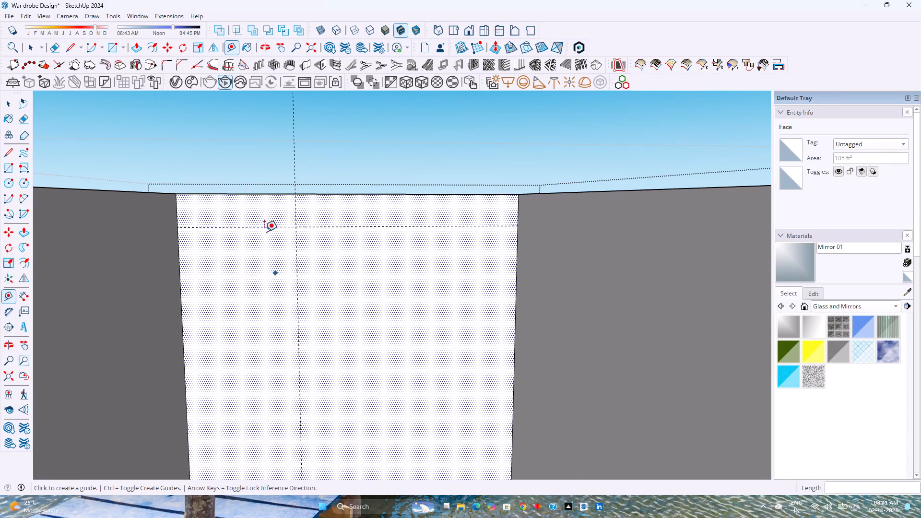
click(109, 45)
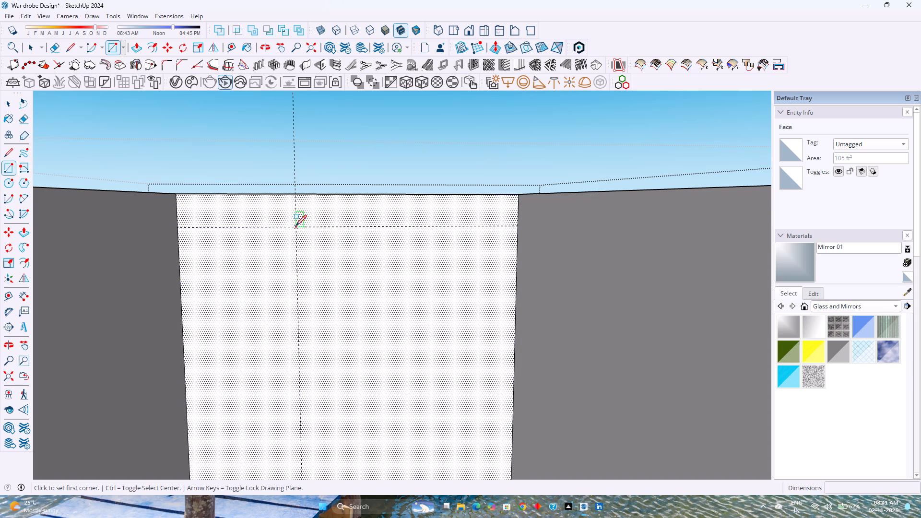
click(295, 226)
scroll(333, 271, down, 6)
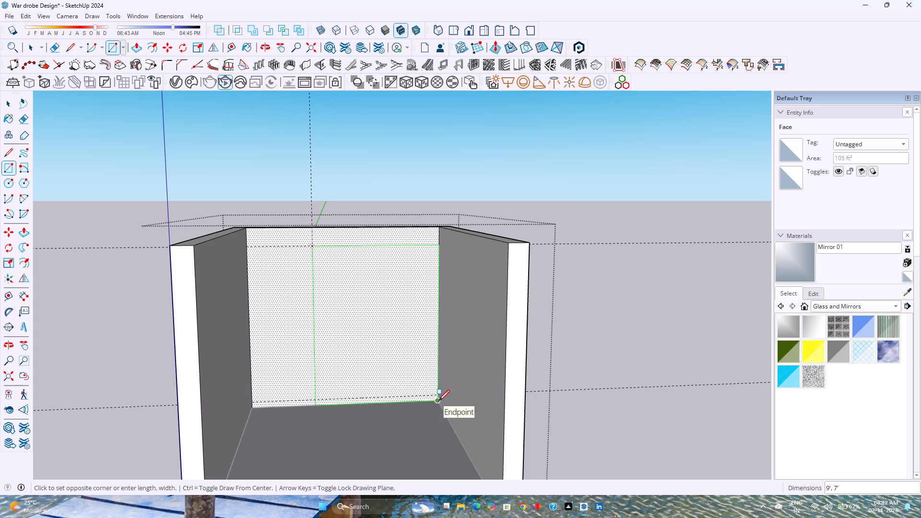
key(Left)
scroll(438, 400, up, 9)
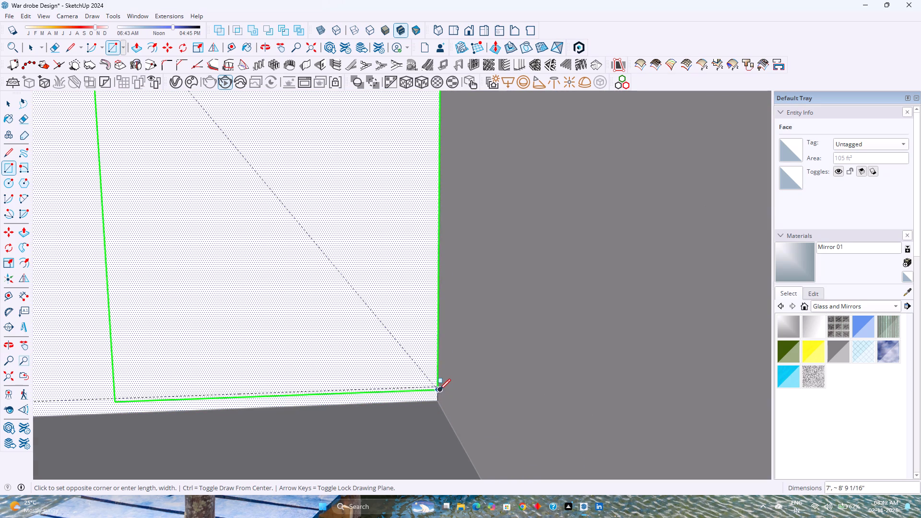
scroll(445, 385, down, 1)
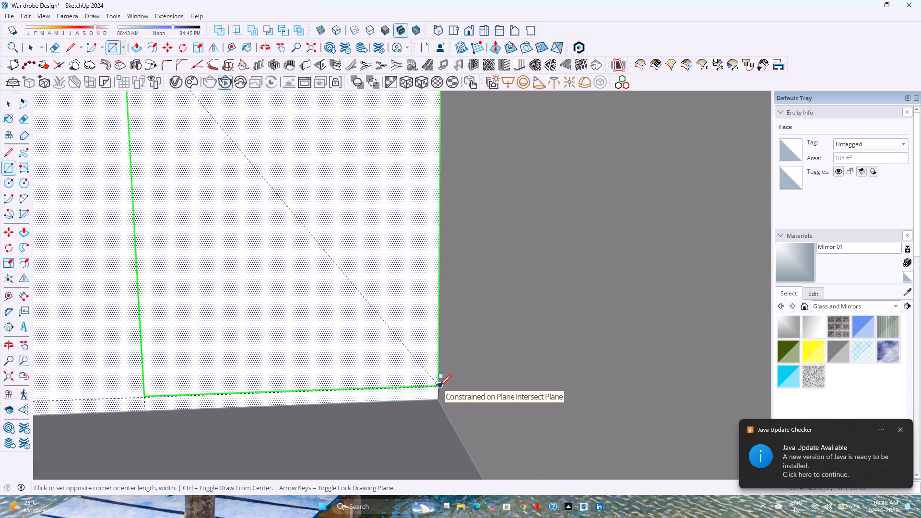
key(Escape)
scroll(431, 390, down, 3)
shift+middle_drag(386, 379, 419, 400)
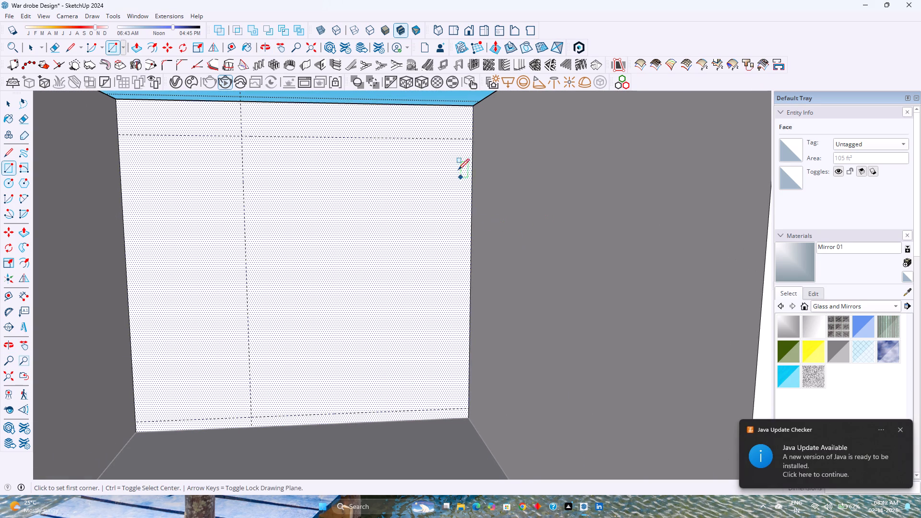
Draw an 8'8" by 7' rectangle on the back wall, bounded by the guides and the wall's right edge.
click(471, 139)
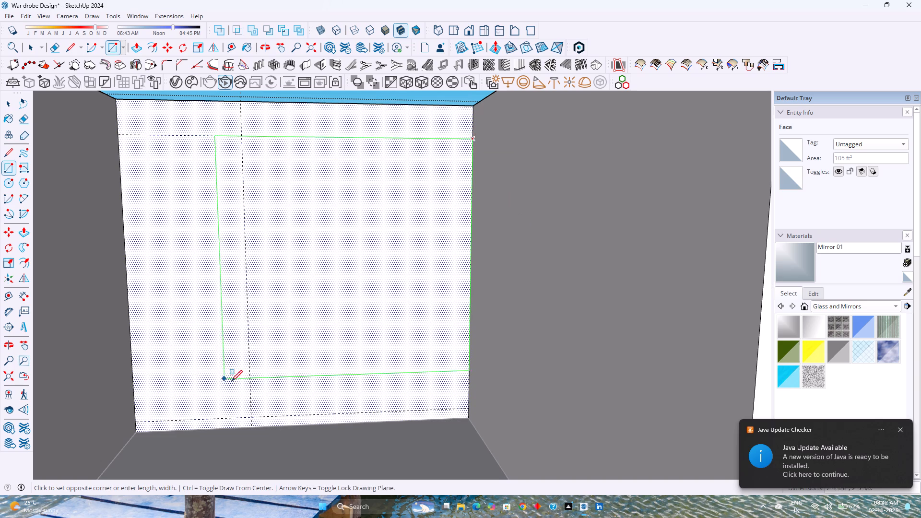
click(252, 416)
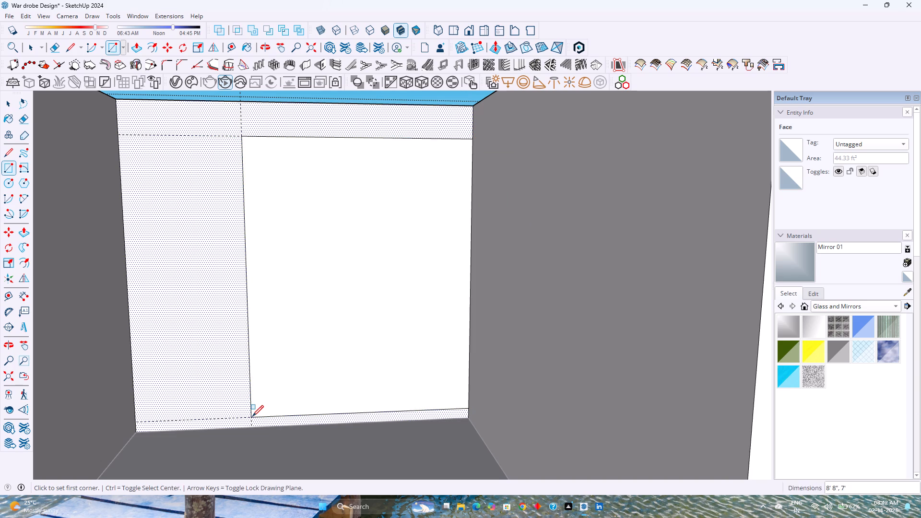
Copy the rectangle's face and edges 12' straight up above the room.
key(space)
double_click(295, 355)
right_click(291, 355)
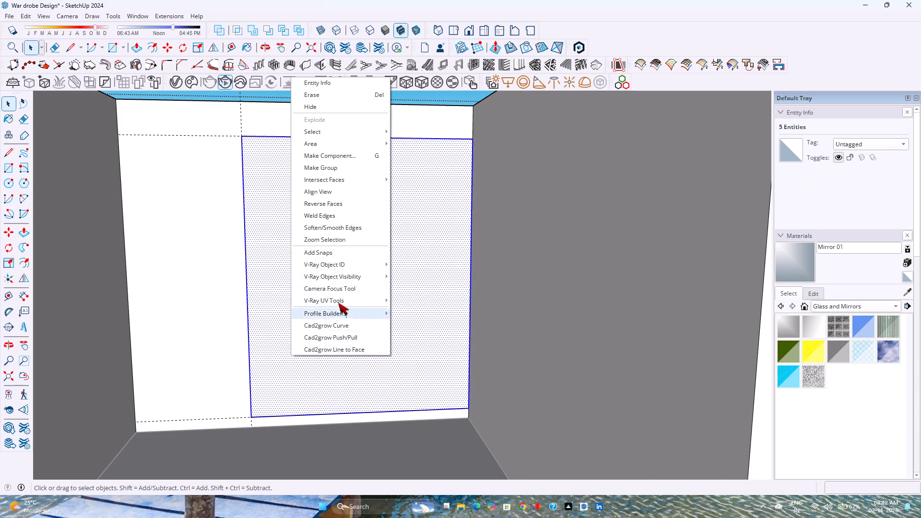
click(276, 390)
double_click(276, 390)
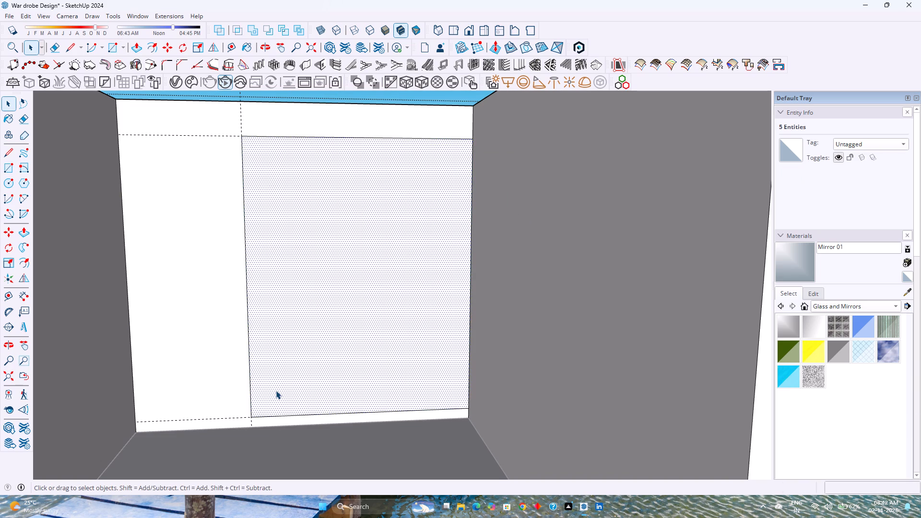
key(m)
click(252, 419)
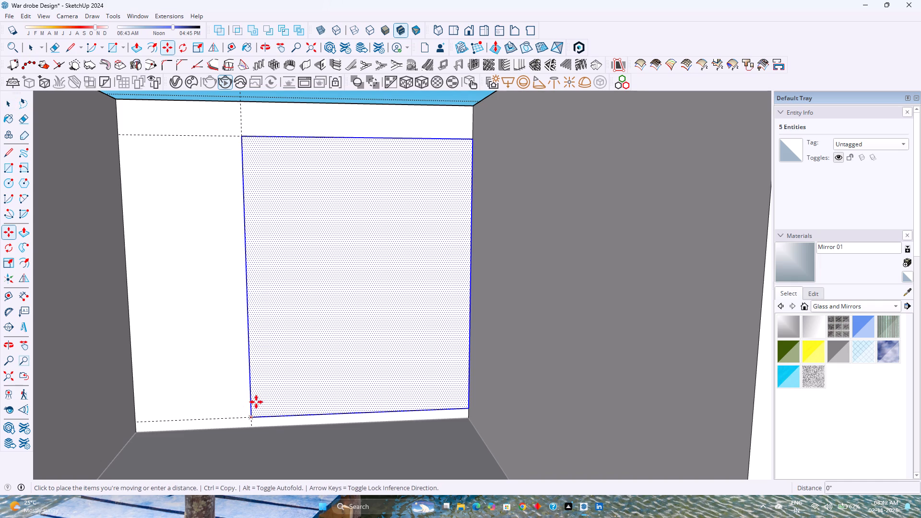
scroll(257, 313, down, 9)
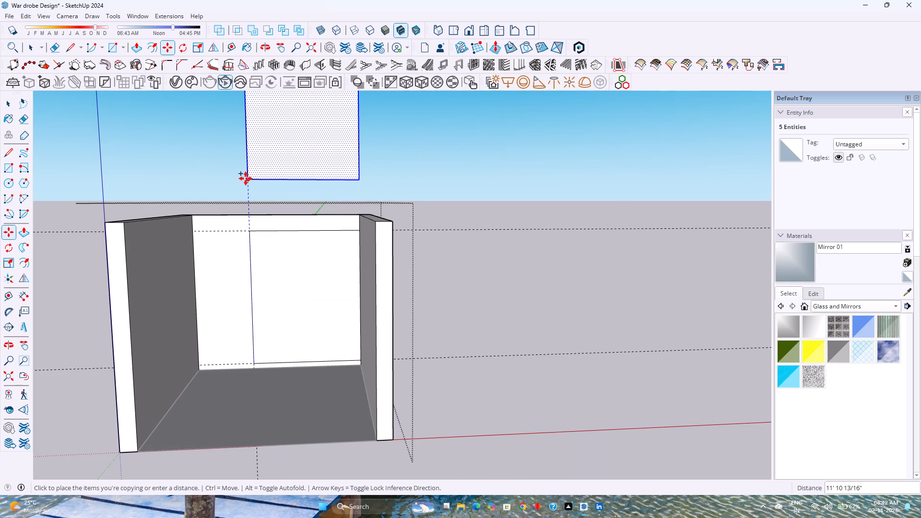
text(12')
key(Return)
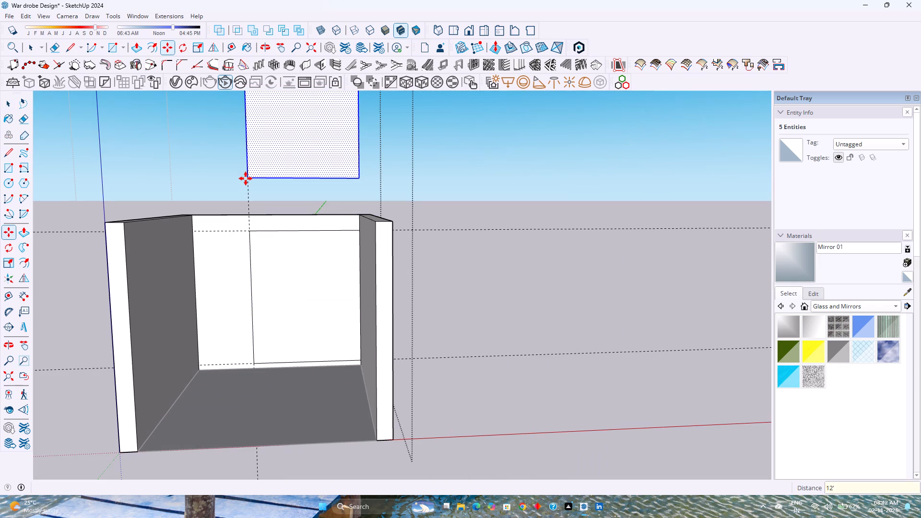
key(space)
Erase the original rectangle's top, left and bottom edges and the guides along them from the back wall.
key(r)
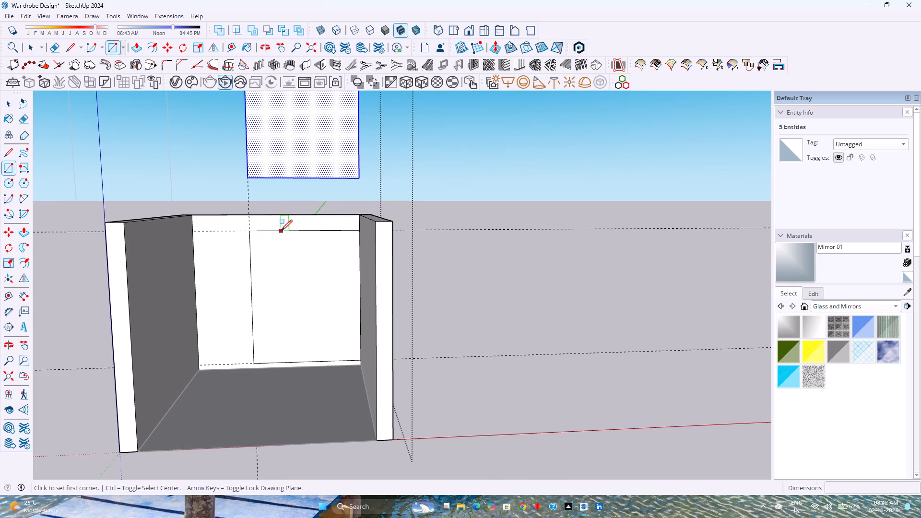
key(e)
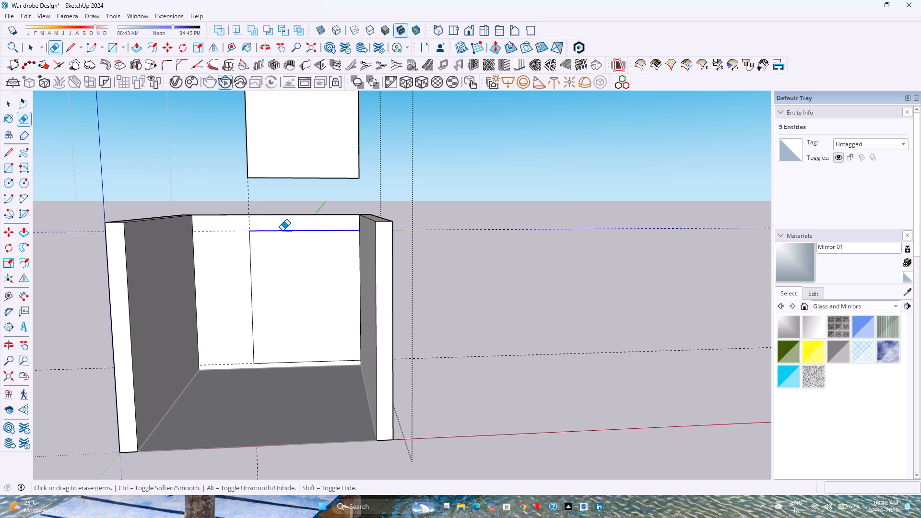
click(282, 231)
click(249, 253)
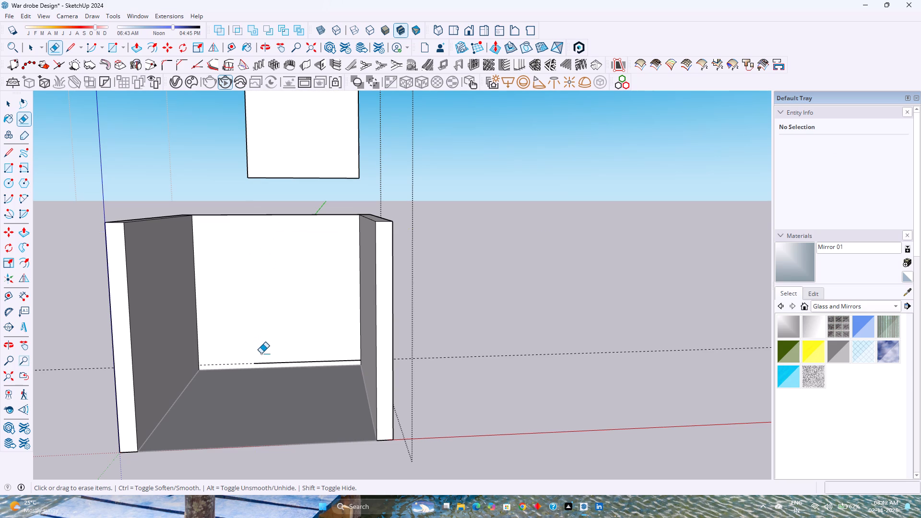
click(265, 364)
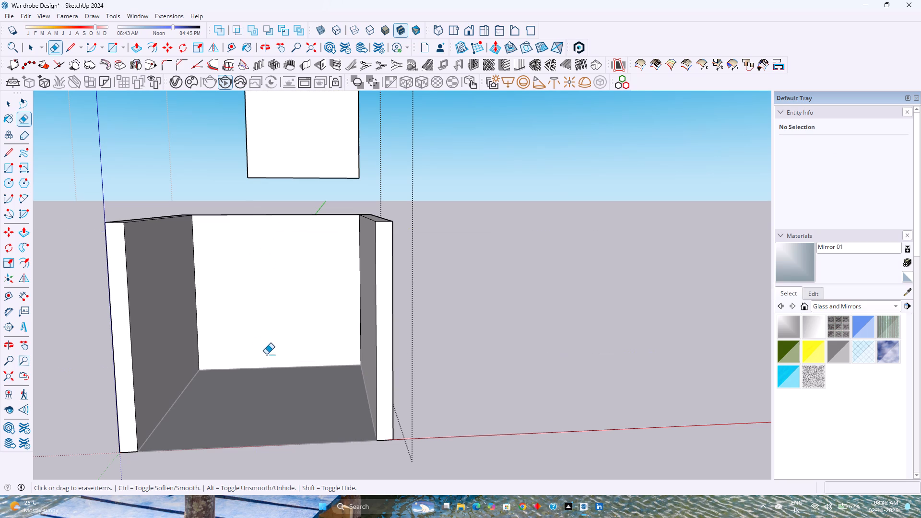
Make the copied rectangle's face and edges above the room into a group.
key(space)
double_click(303, 165)
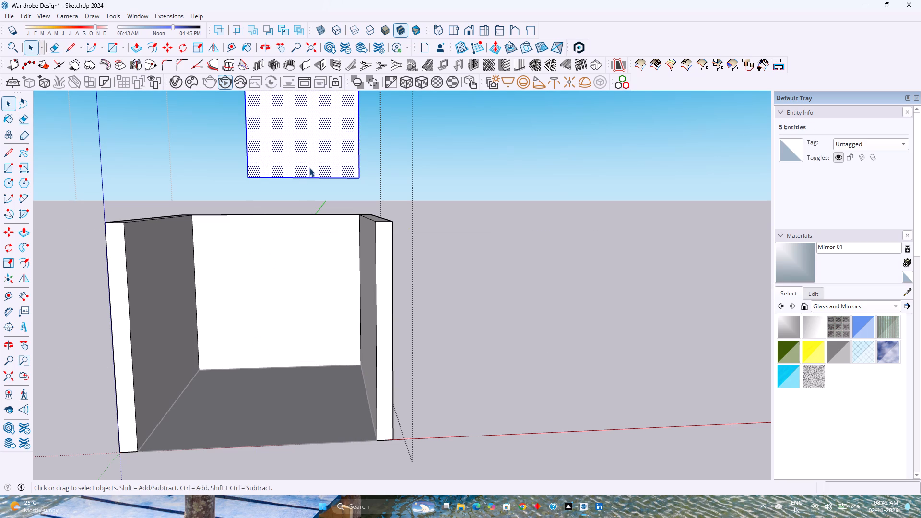
right_click(312, 156)
click(340, 250)
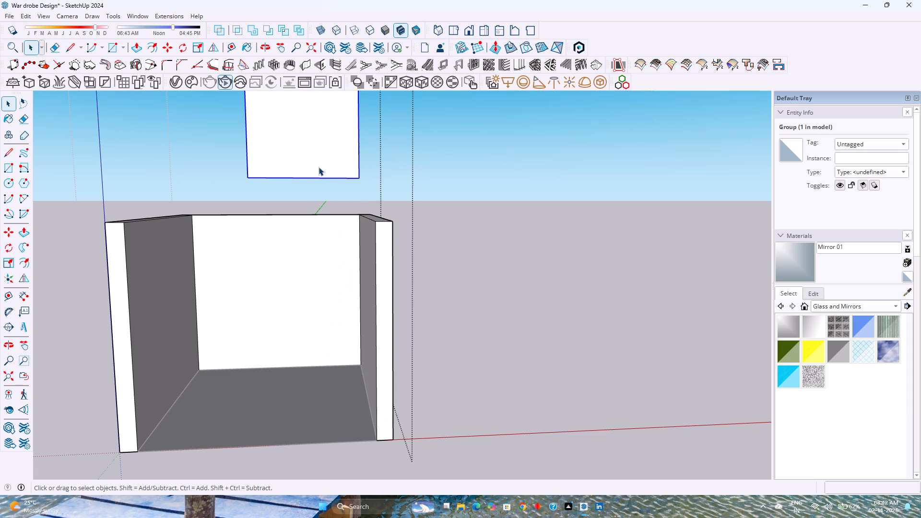
Move the rectangle group 12' straight down, locked to the vertical axis, back onto the back wall.
key(m)
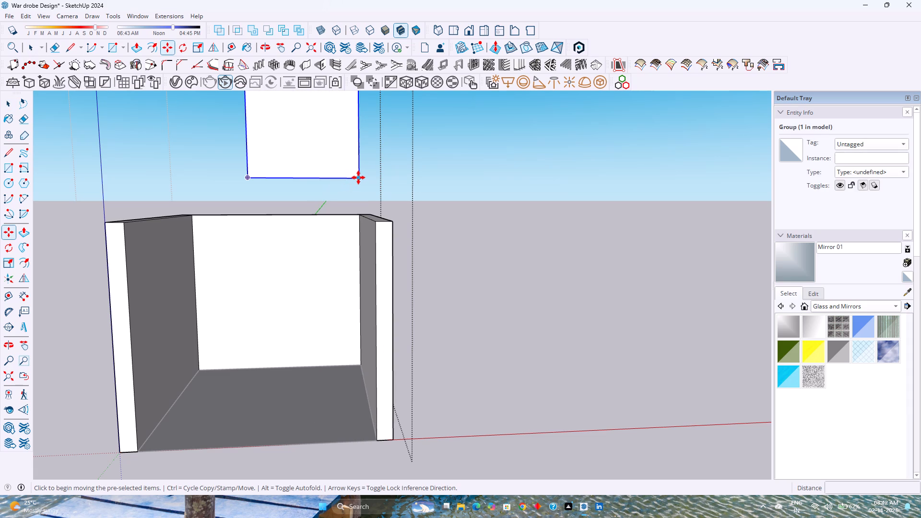
click(358, 177)
key(Up)
text(12)
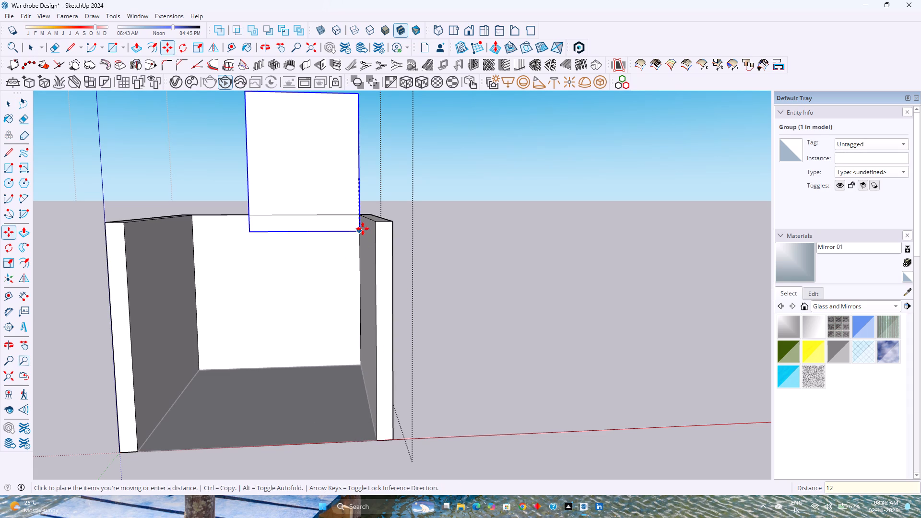
key(apostrophe)
key(Return)
key(space)
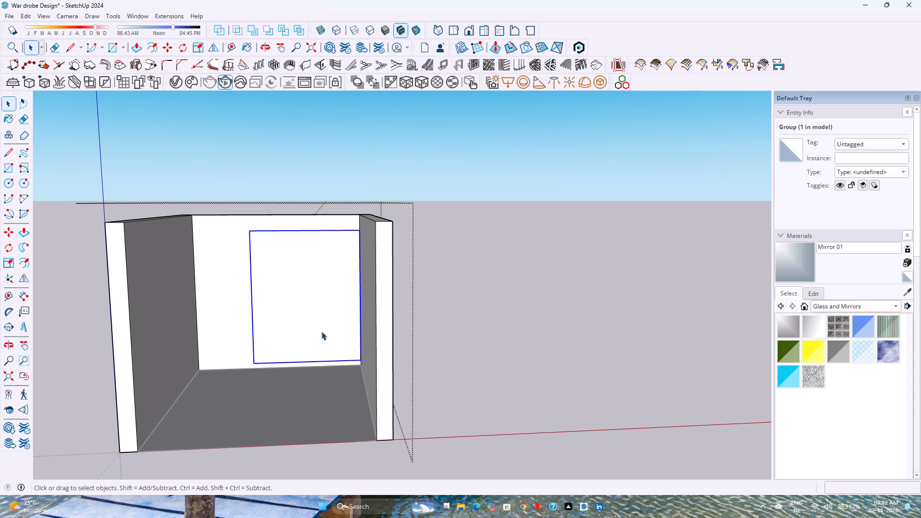
Open the rectangle group on the back wall for editing.
double_click(316, 330)
scroll(316, 330, up, 5)
scroll(316, 330, down, 1)
scroll(316, 330, up, 3)
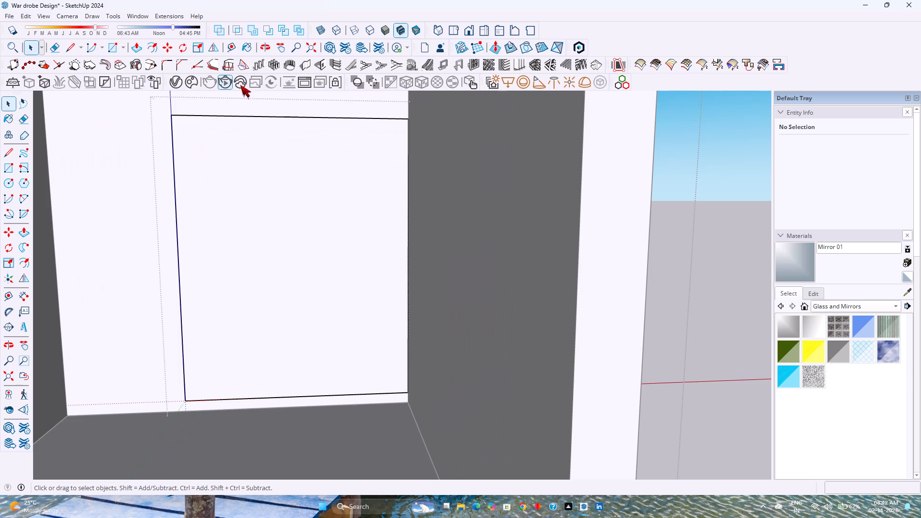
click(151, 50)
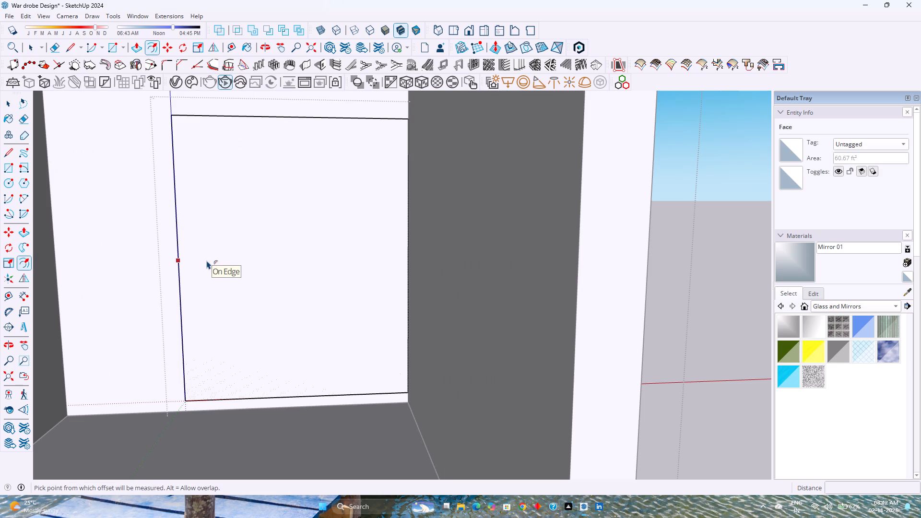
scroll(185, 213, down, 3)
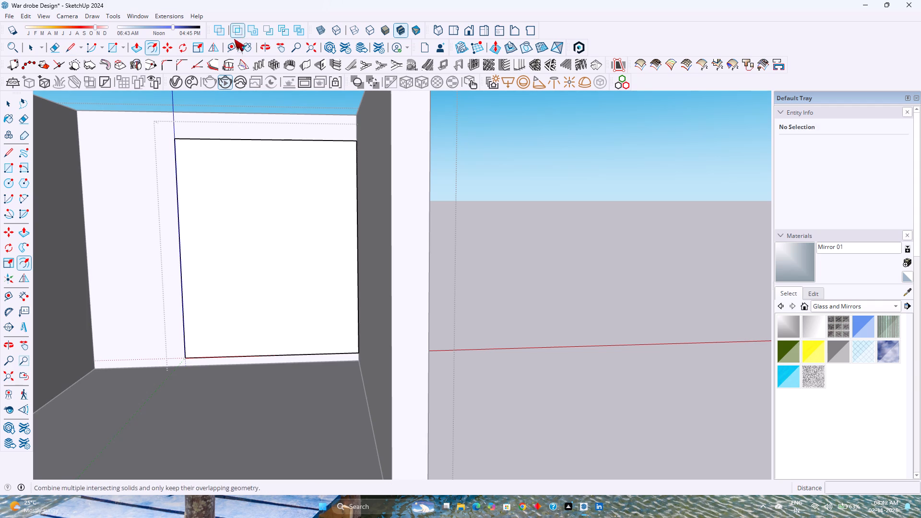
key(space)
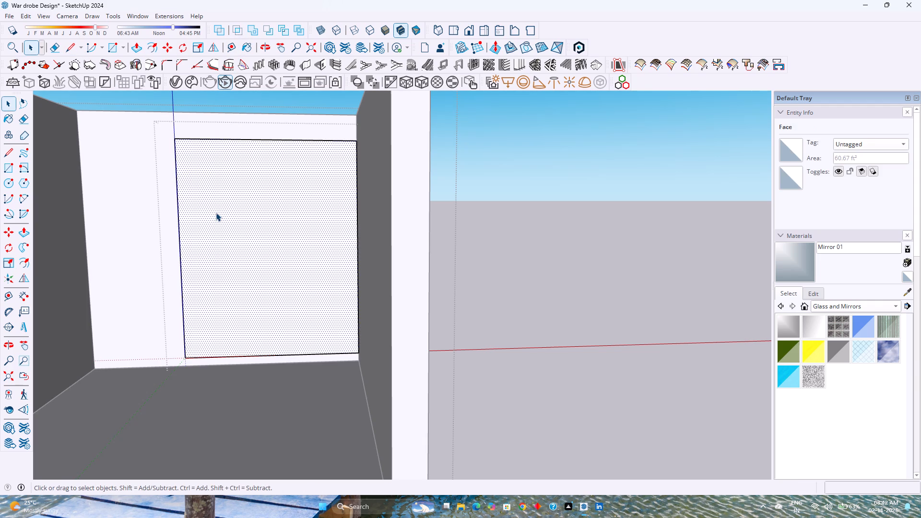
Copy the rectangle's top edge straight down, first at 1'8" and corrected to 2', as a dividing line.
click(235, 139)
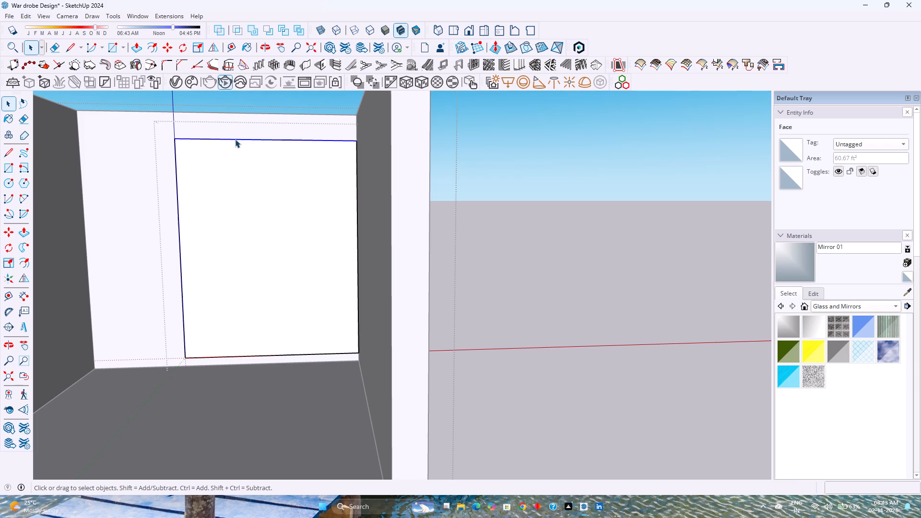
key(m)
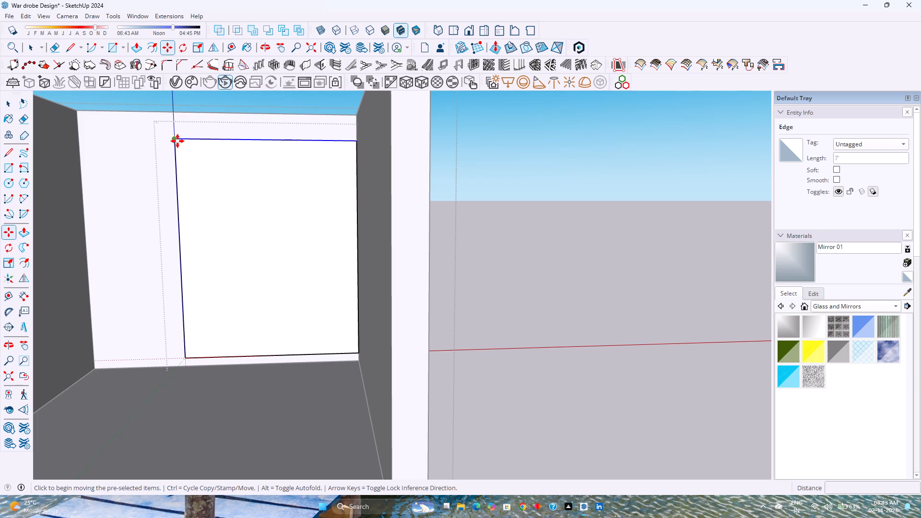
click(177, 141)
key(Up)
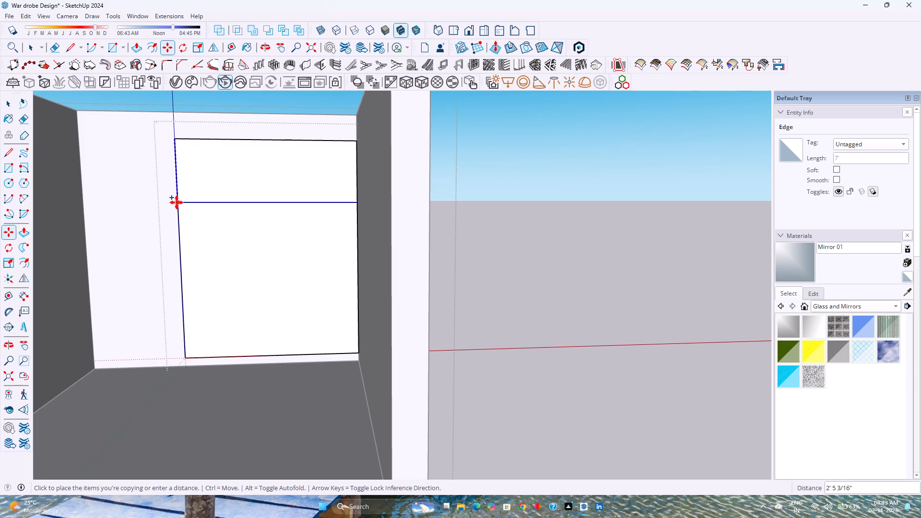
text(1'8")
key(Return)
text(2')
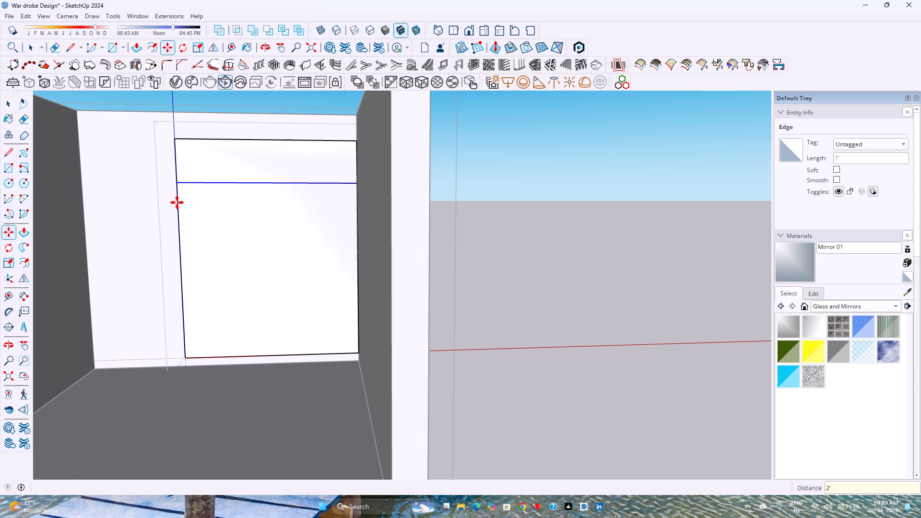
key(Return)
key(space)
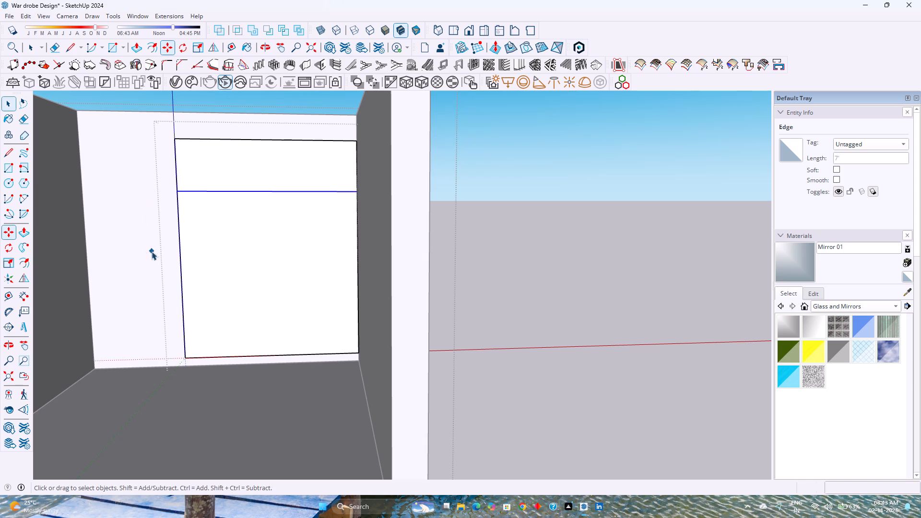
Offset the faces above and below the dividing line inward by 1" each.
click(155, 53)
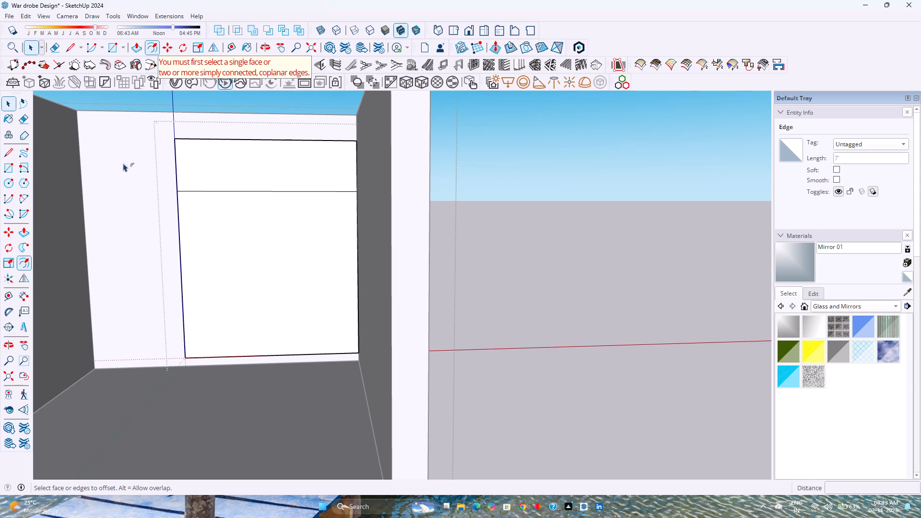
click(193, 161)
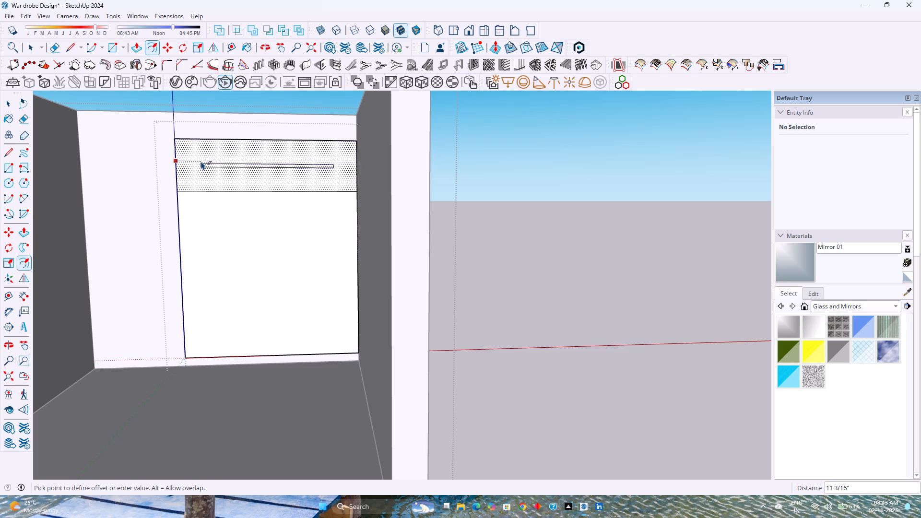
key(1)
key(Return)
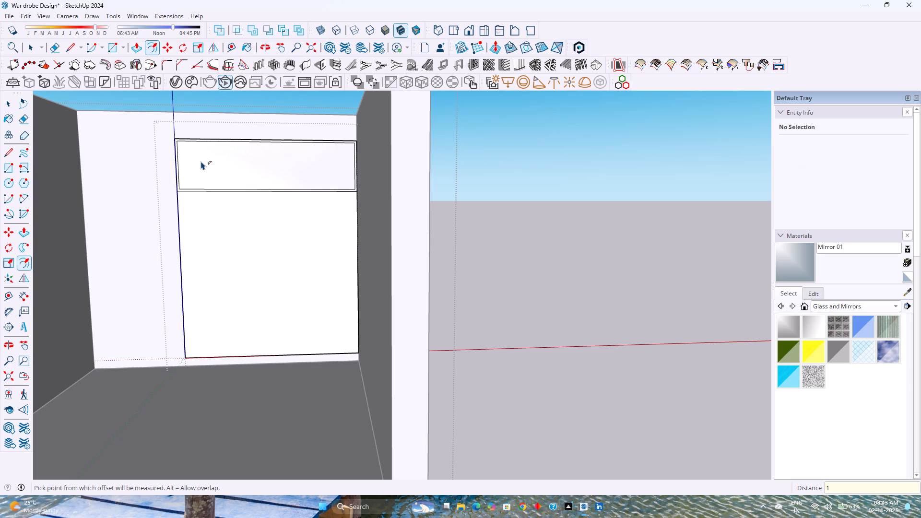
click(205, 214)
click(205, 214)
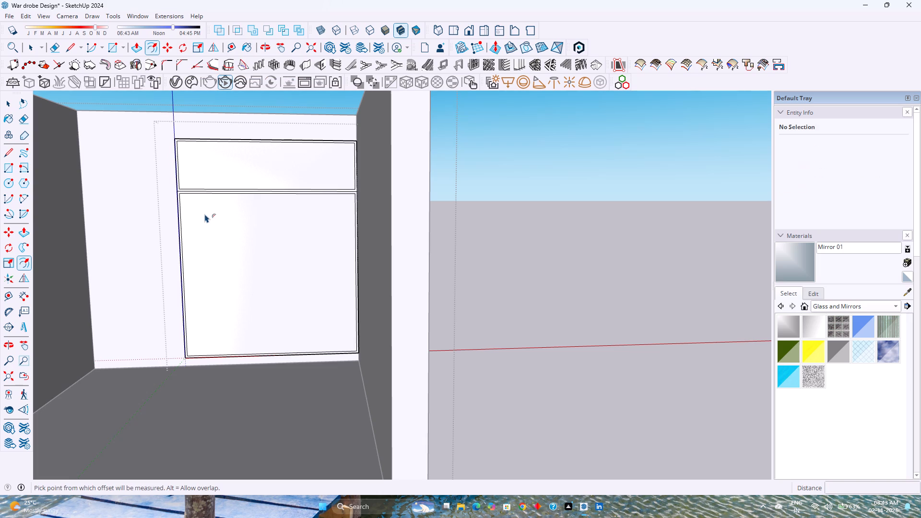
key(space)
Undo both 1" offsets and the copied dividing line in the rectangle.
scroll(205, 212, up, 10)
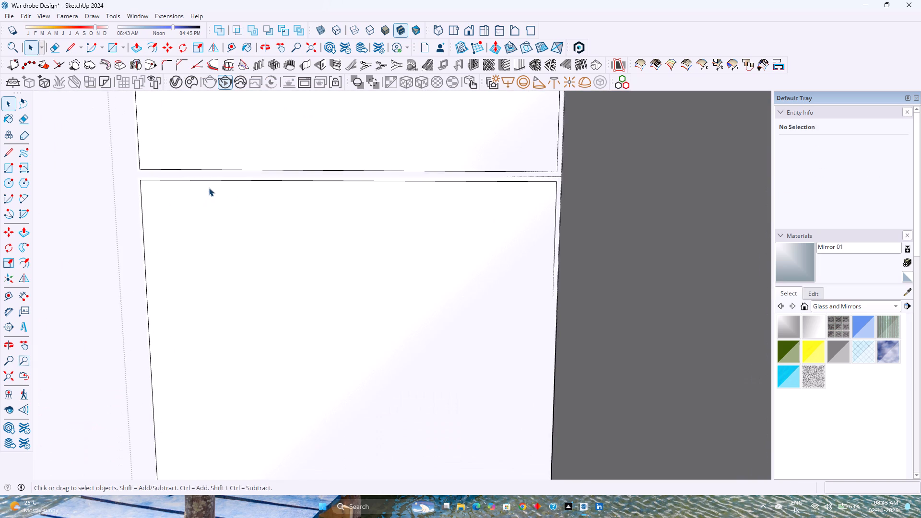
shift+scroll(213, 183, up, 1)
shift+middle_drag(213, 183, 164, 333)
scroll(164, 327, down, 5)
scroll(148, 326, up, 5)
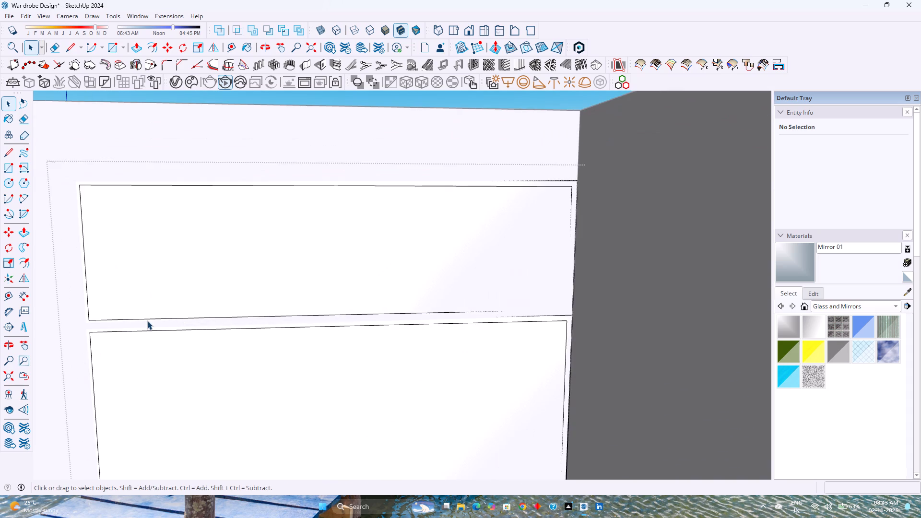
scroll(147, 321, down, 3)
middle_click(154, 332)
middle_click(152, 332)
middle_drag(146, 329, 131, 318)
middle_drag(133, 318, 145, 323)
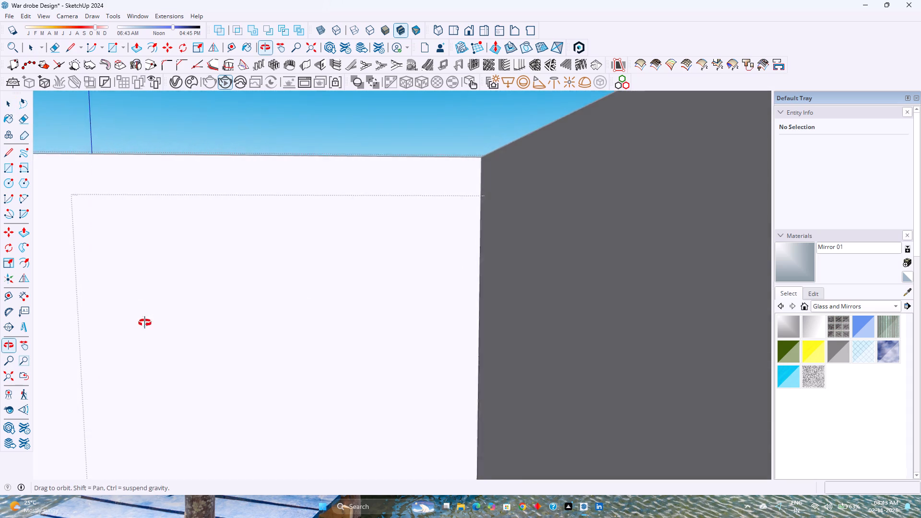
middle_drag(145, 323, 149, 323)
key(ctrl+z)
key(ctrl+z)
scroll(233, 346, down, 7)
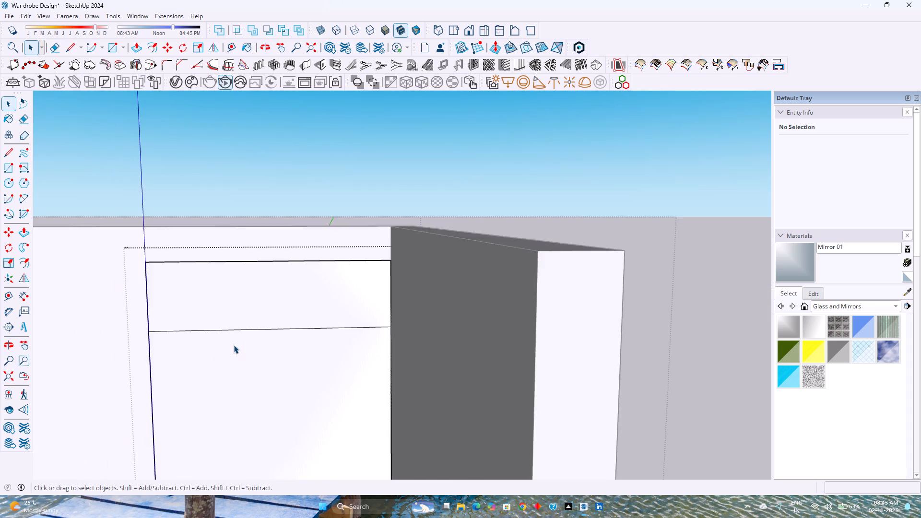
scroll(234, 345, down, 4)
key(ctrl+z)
Push/Pull the rectangle's front face out from the back wall by 1'8".
click(233, 349)
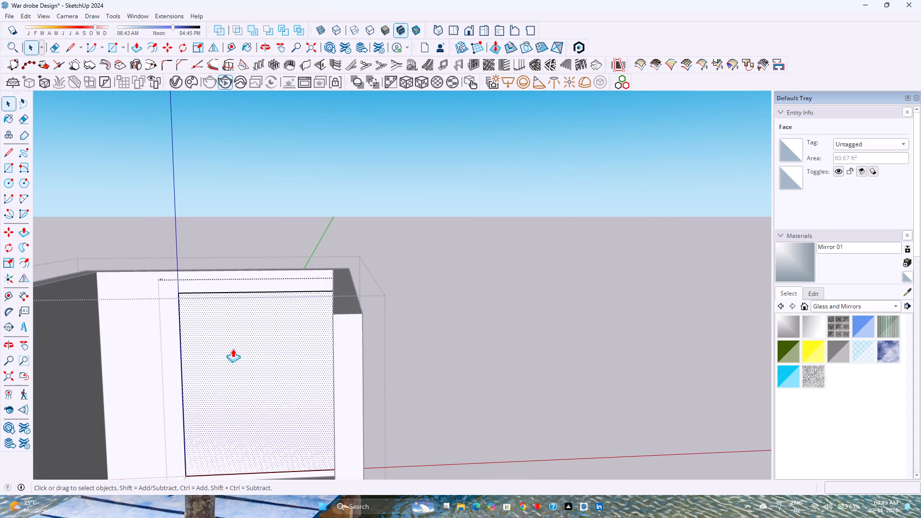
key(p)
click(233, 349)
key(2)
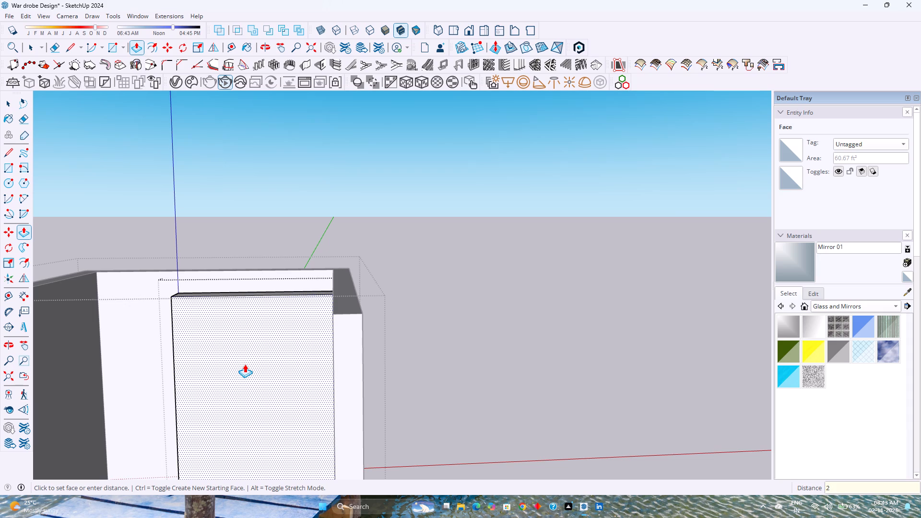
key(BackSpace)
key(apostrophe)
key(BackSpace)
key(BackSpace)
text(1'8")
key(Return)
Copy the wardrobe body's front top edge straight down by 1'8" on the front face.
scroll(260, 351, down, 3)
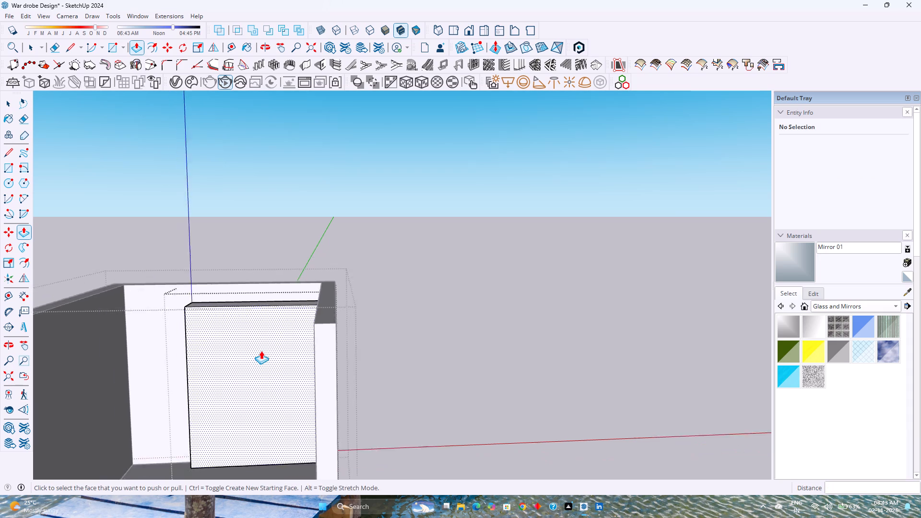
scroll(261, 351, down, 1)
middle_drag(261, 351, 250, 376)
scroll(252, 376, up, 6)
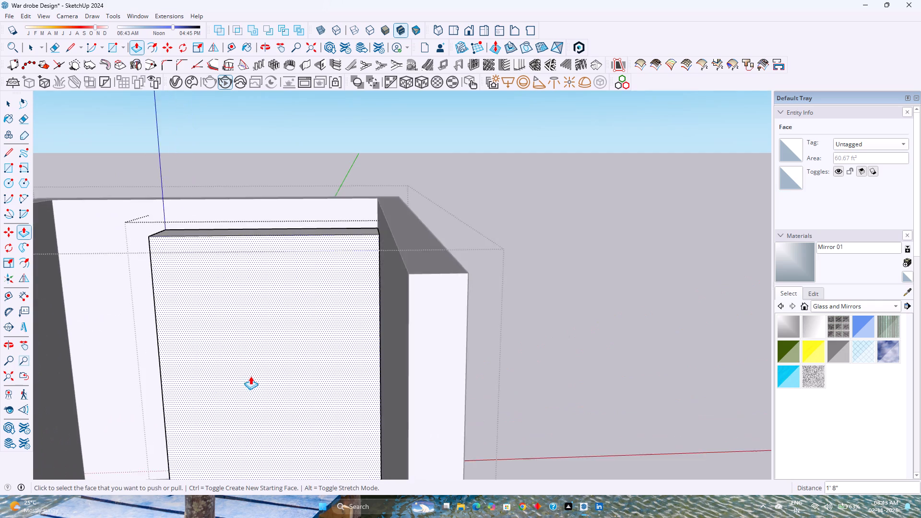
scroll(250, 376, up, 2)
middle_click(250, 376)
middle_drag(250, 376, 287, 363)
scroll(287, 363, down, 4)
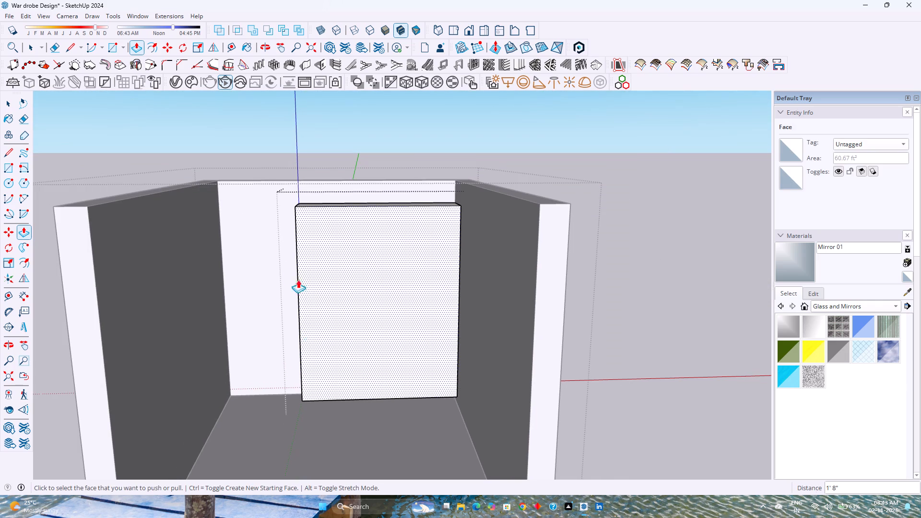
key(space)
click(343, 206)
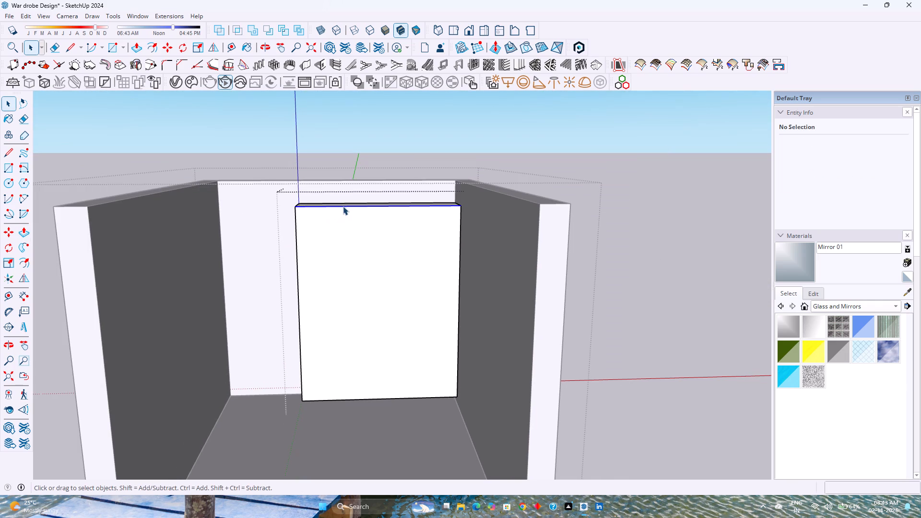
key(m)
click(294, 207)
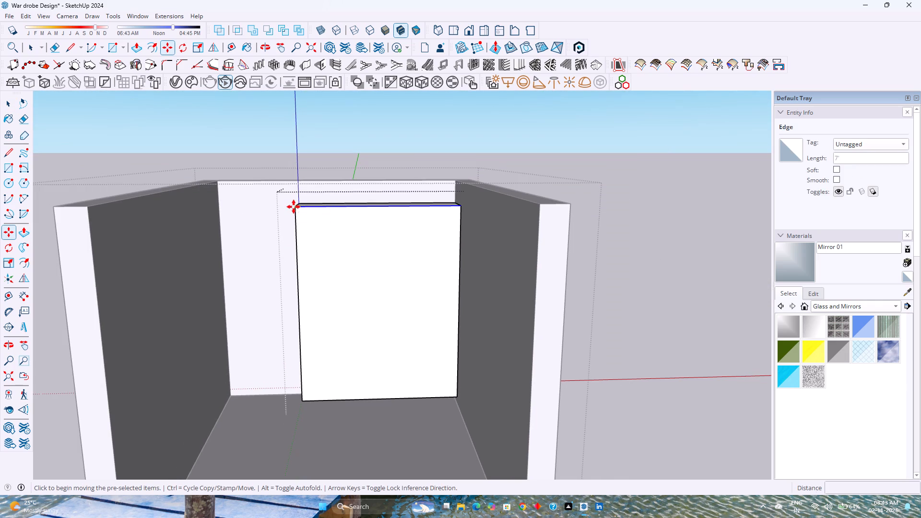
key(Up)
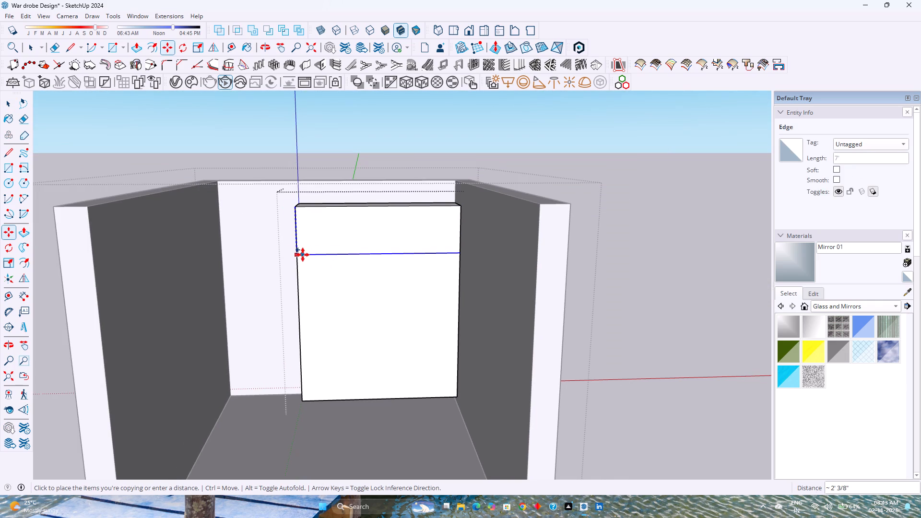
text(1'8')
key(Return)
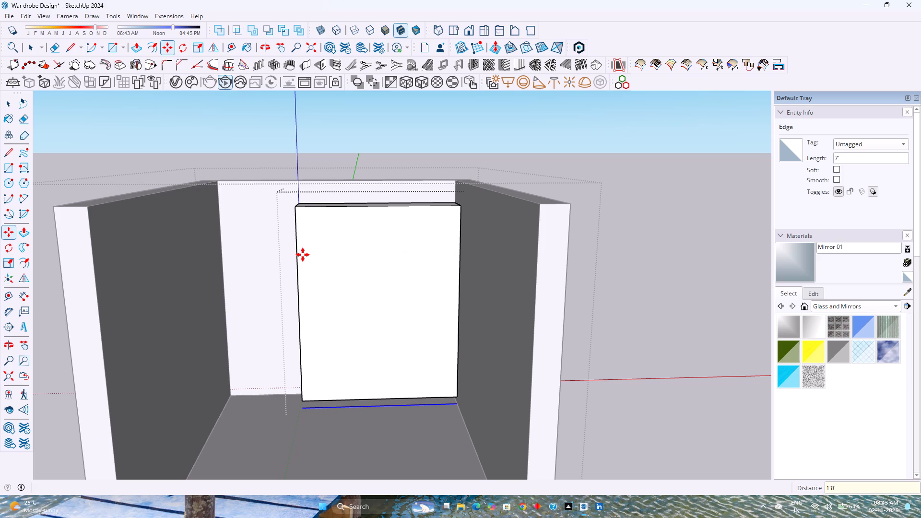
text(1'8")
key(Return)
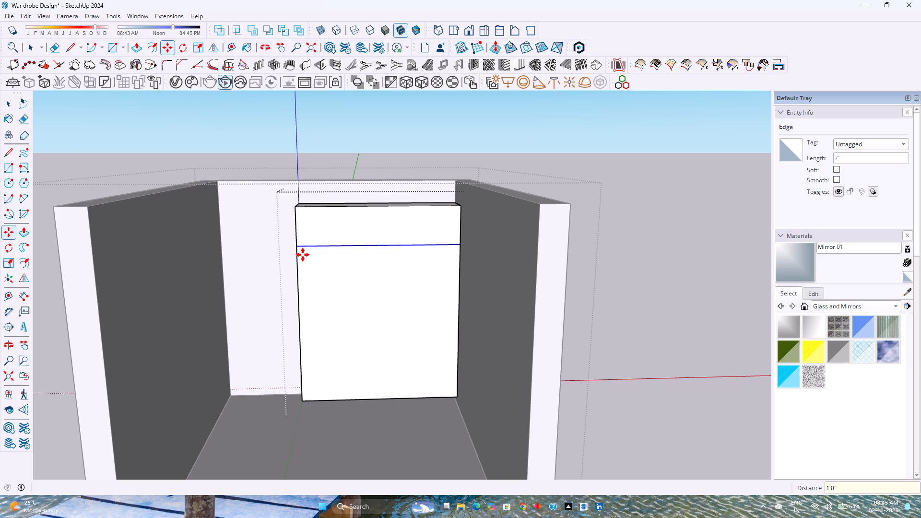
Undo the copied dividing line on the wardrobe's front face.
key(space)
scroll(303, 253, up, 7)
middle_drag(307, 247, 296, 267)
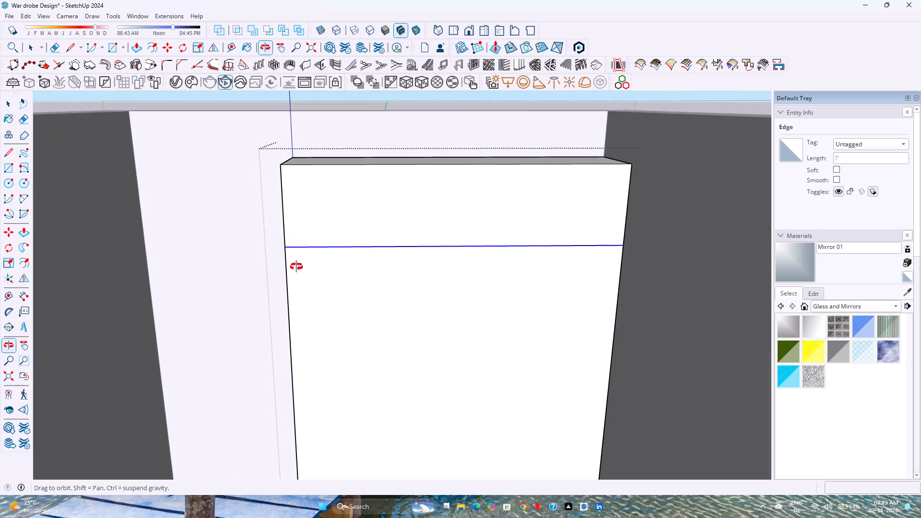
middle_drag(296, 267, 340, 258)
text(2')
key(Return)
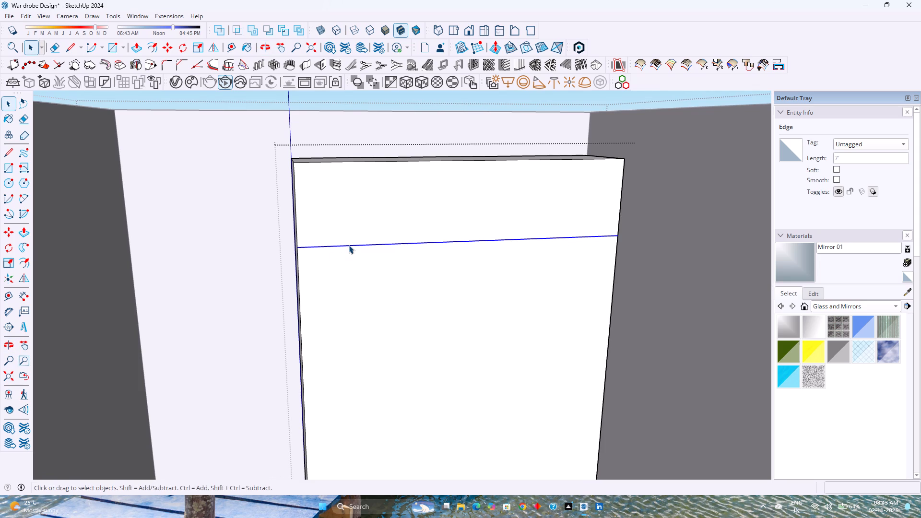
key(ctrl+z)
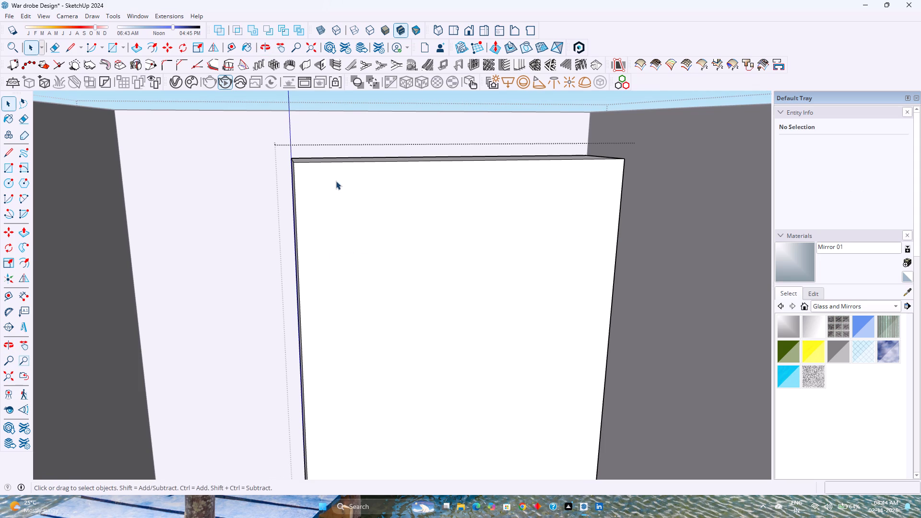
Copy the wardrobe body's front top edge straight down by 2' as a dividing line.
click(342, 162)
key(m)
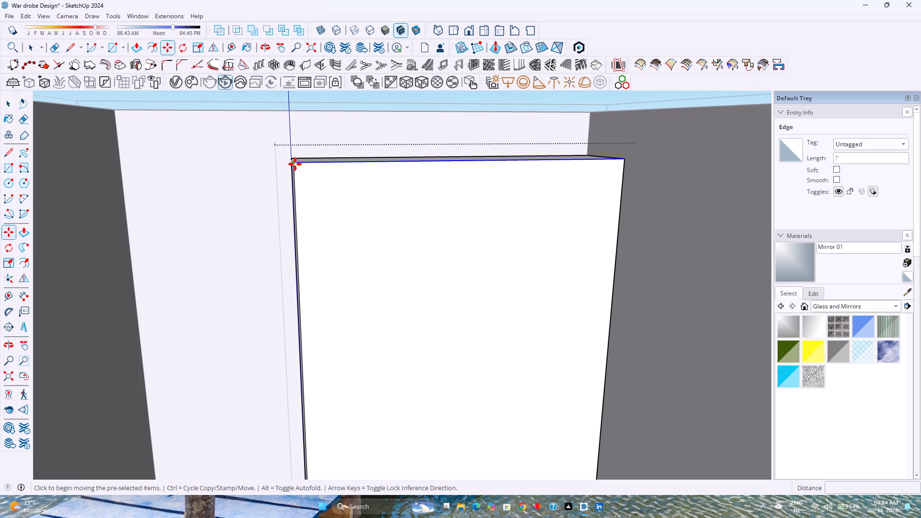
click(295, 164)
key(Up)
text(2')
key(Return)
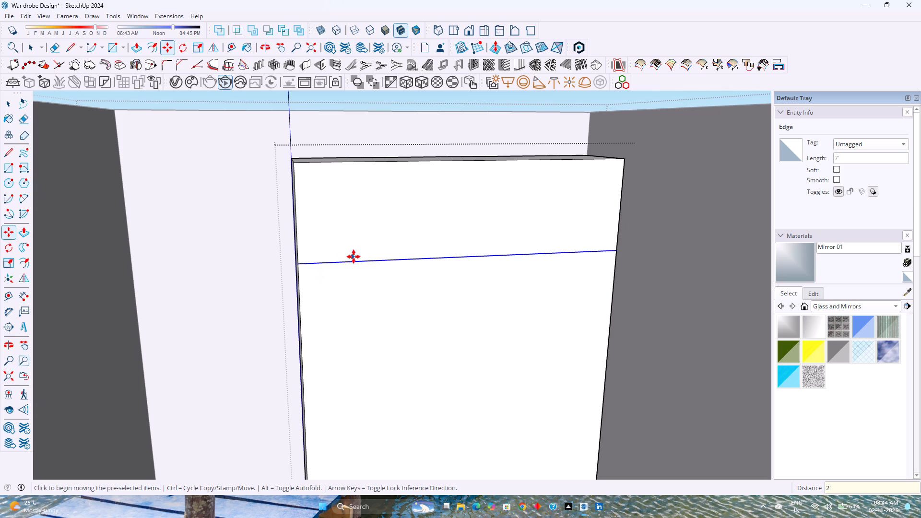
Change the copied dividing line's distance from the top edge to 2'2".
scroll(322, 283, up, 3)
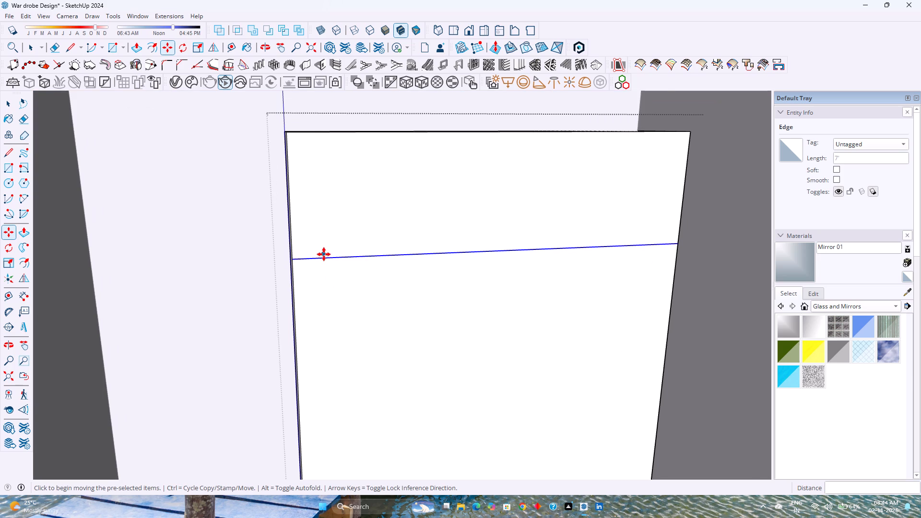
scroll(324, 254, up, 3)
scroll(324, 254, down, 8)
middle_drag(367, 285, 309, 319)
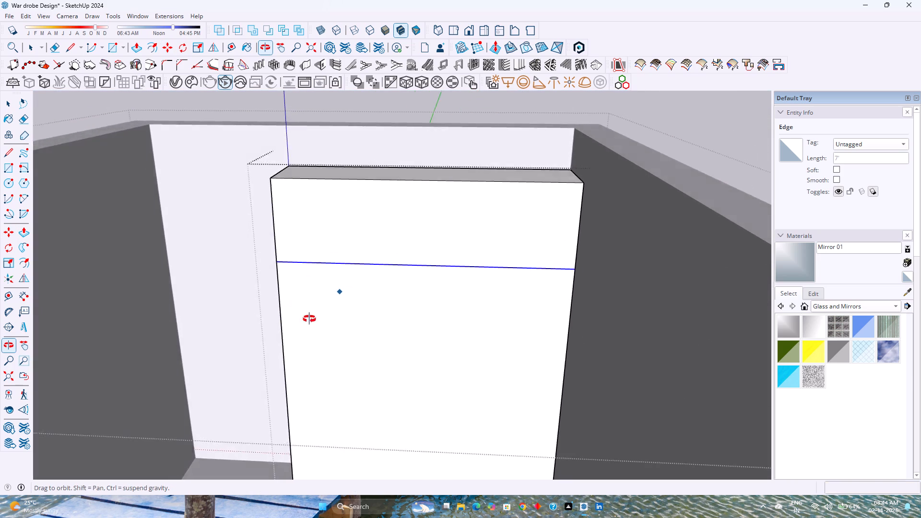
middle_drag(309, 319, 332, 337)
scroll(335, 330, down, 5)
middle_drag(331, 340, 356, 247)
middle_click(356, 247)
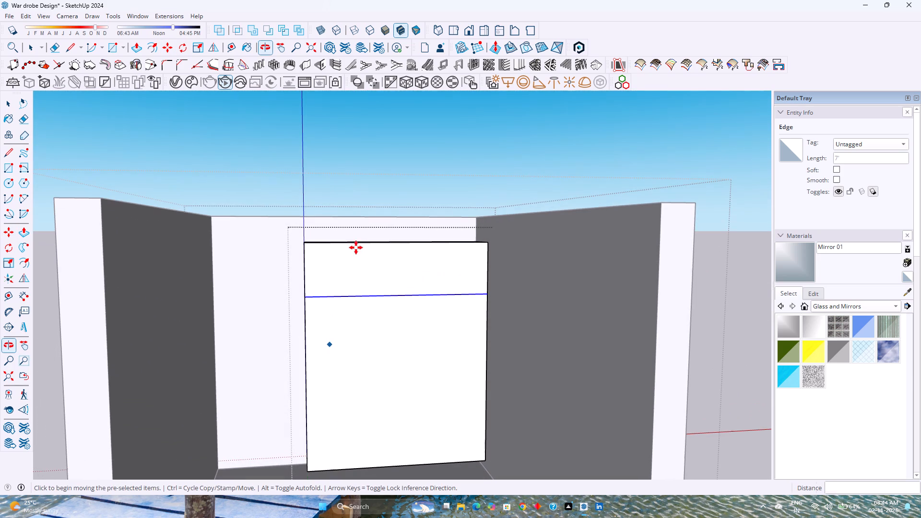
text(2'2")
key(Return)
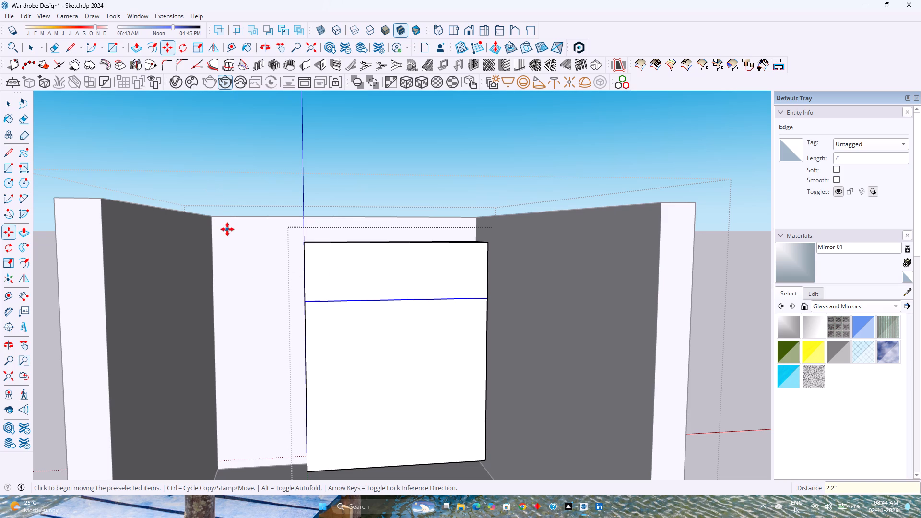
Offset the front faces above and below the dividing line inward by 1" each.
click(157, 46)
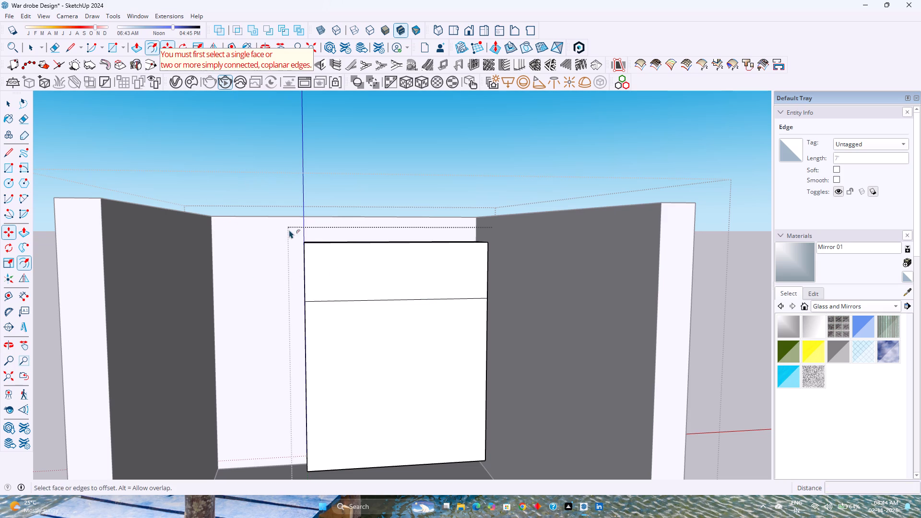
click(315, 266)
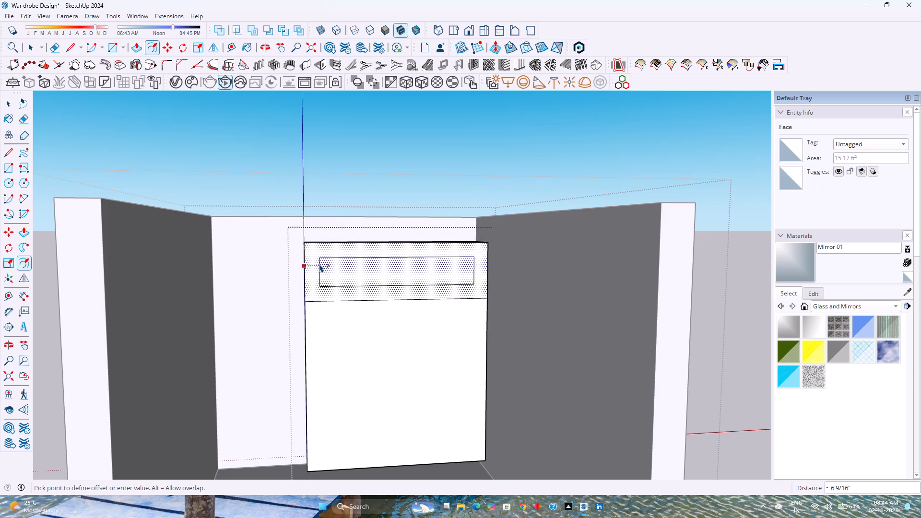
key(1)
key(Return)
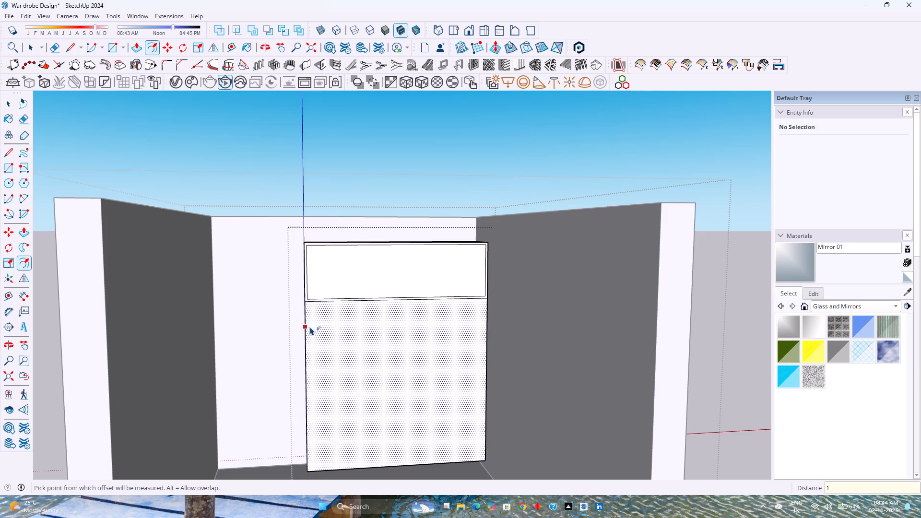
double_click(310, 327)
key(space)
Delete the dividing line between the two offset rectangles on the wardrobe front.
scroll(309, 296, up, 6)
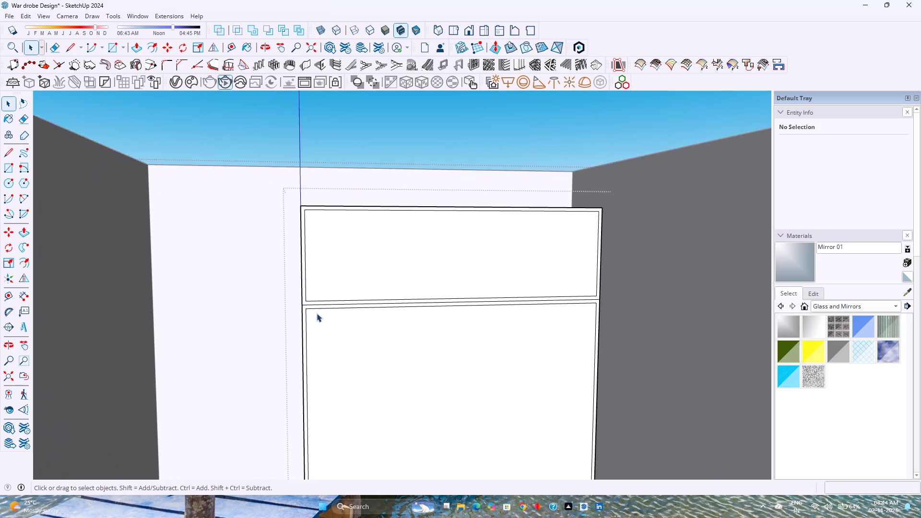
scroll(317, 313, up, 3)
click(316, 301)
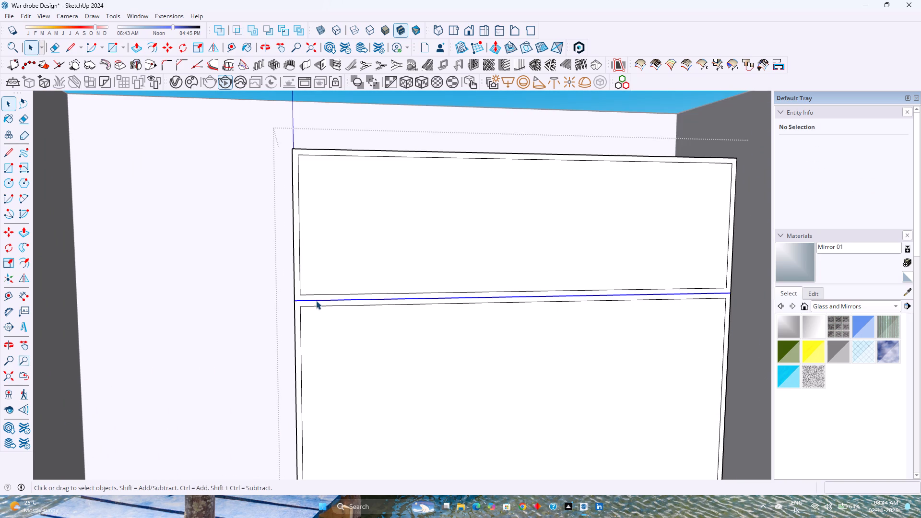
key(Delete)
Move the lower inner rectangle's top edge straight up by 0.5".
click(327, 306)
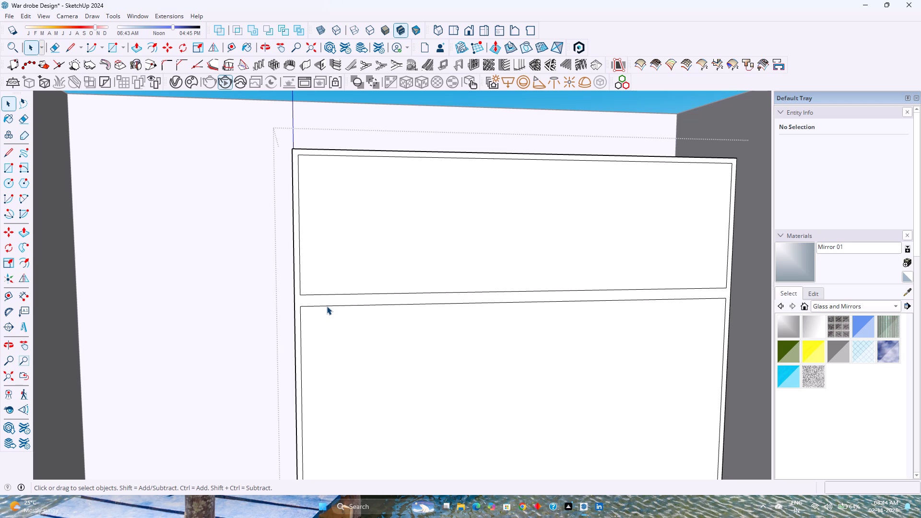
key(m)
scroll(316, 310, up, 9)
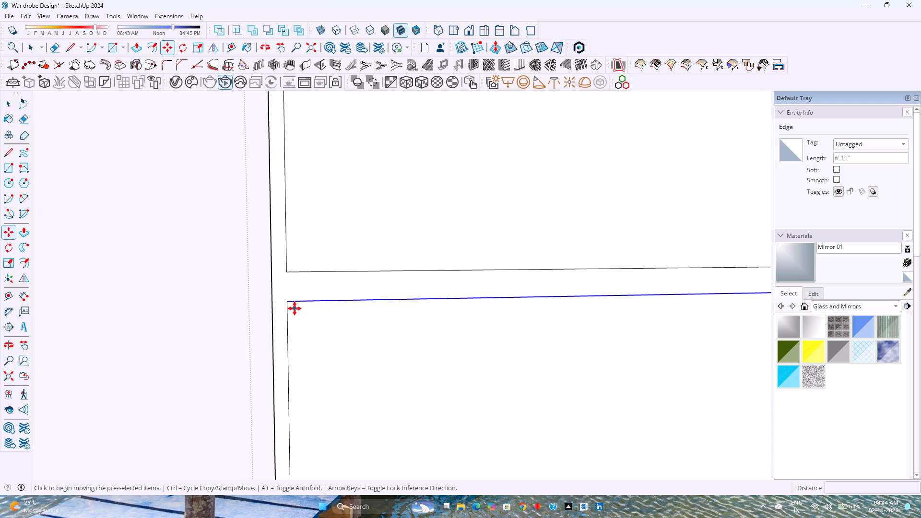
click(291, 304)
key(Up)
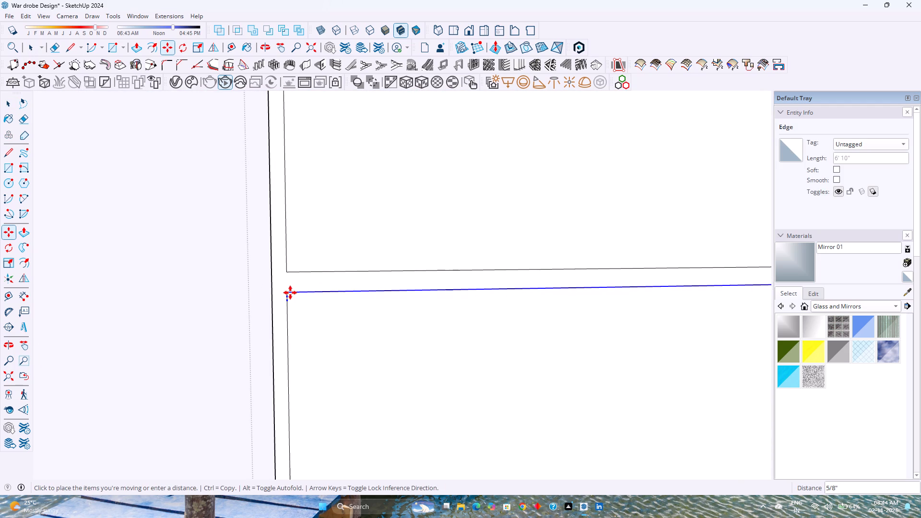
text(0.5)
key(Return)
key(space)
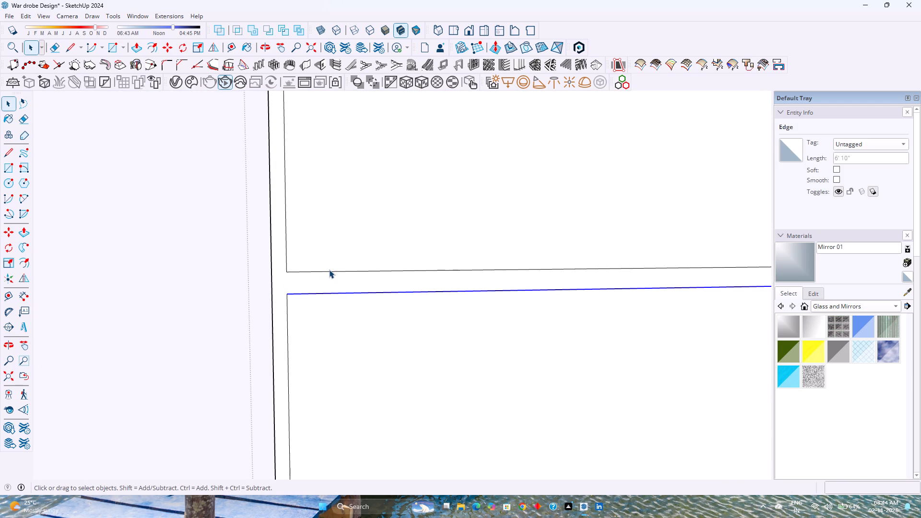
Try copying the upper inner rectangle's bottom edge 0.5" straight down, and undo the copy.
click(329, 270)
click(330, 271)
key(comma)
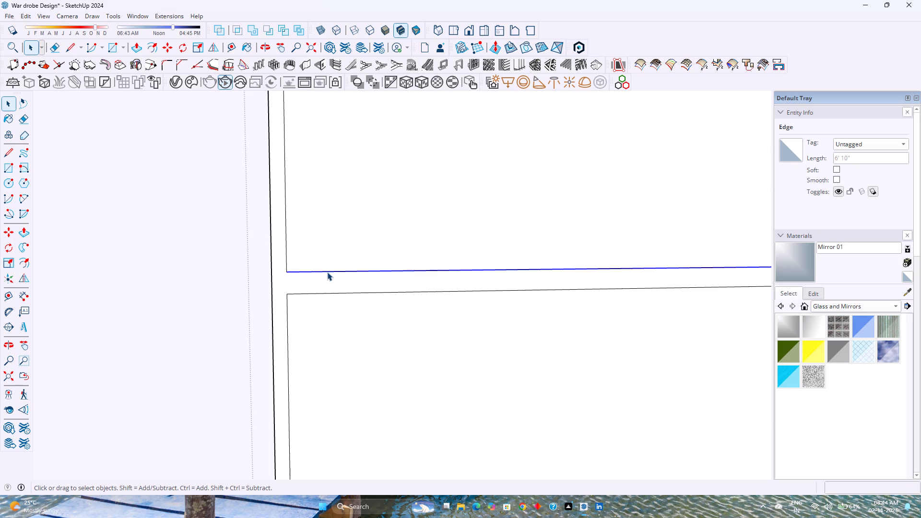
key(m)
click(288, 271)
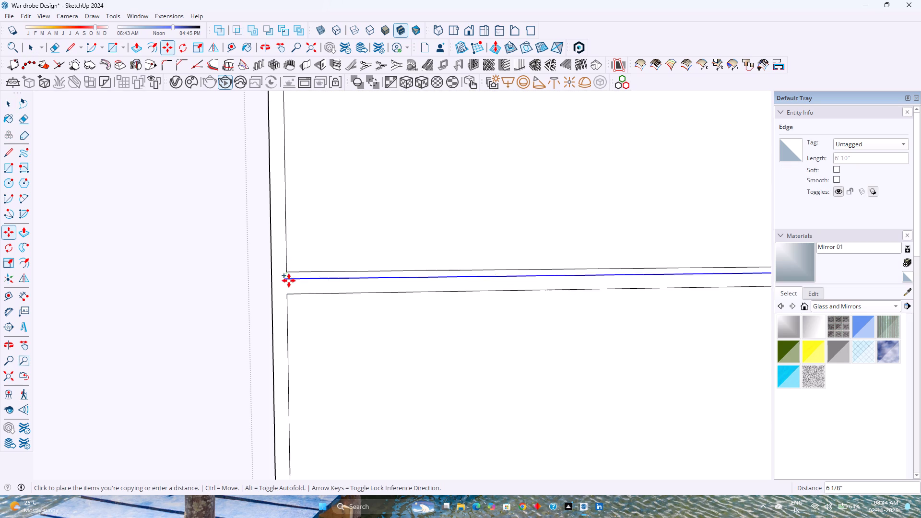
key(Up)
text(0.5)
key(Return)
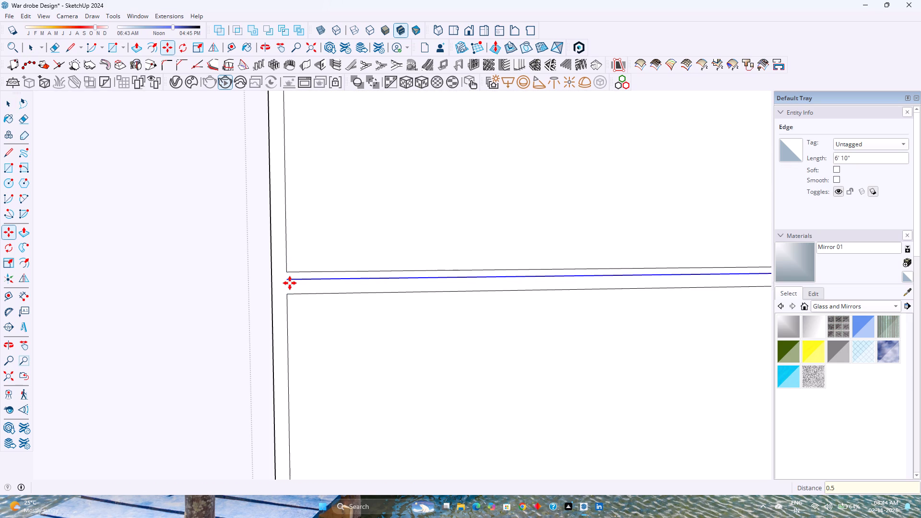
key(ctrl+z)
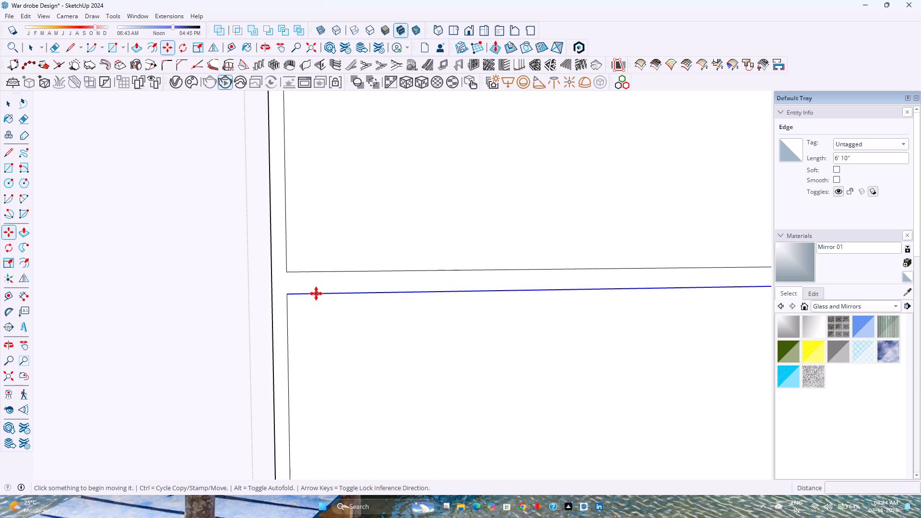
Move the upper inner rectangle's bottom edge straight down by 0.5".
key(space)
click(309, 273)
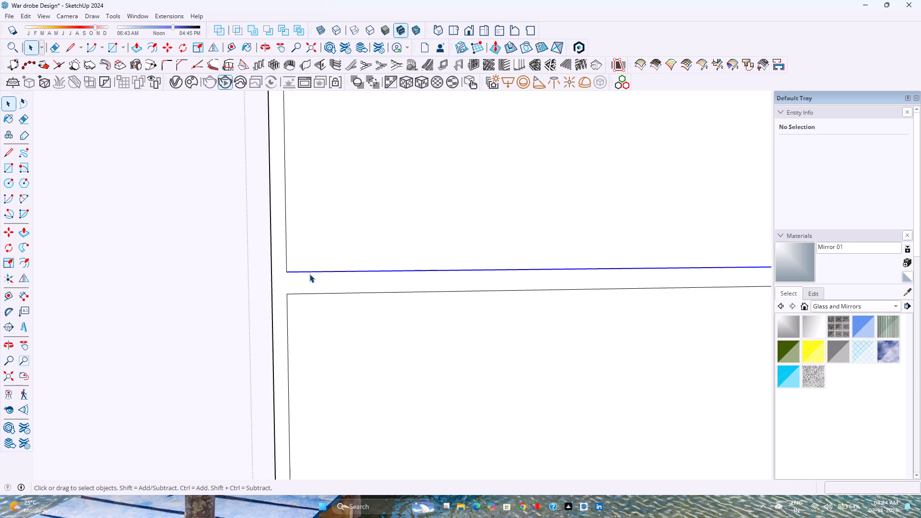
key(m)
click(288, 271)
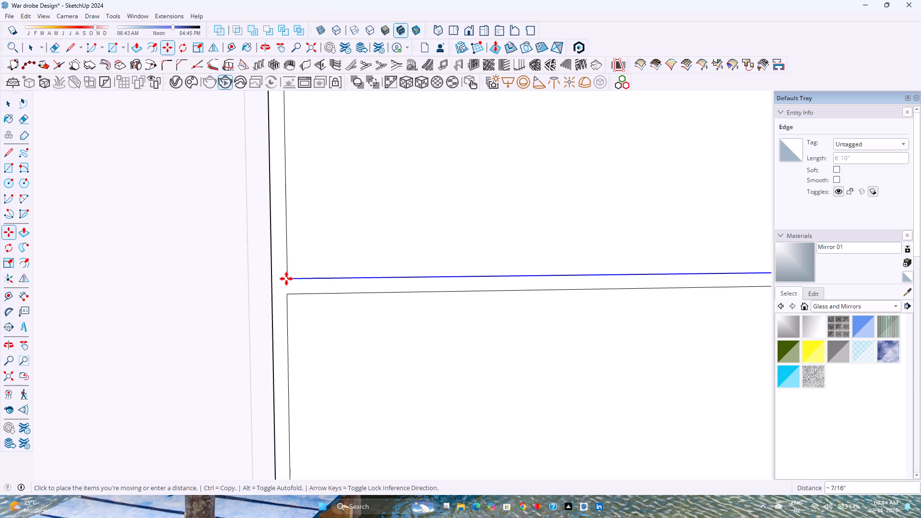
key(Up)
text(0.5)
key(Return)
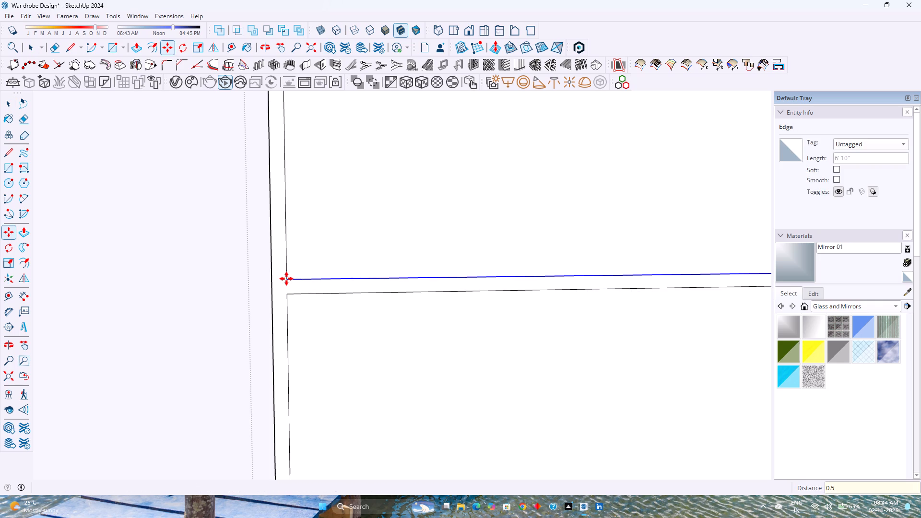
key(space)
Copy the lower inner rectangle's left edge to the midpoint of that rectangle's top edge as a vertical centre line.
scroll(308, 285, down, 8)
click(375, 341)
scroll(379, 343, down, 9)
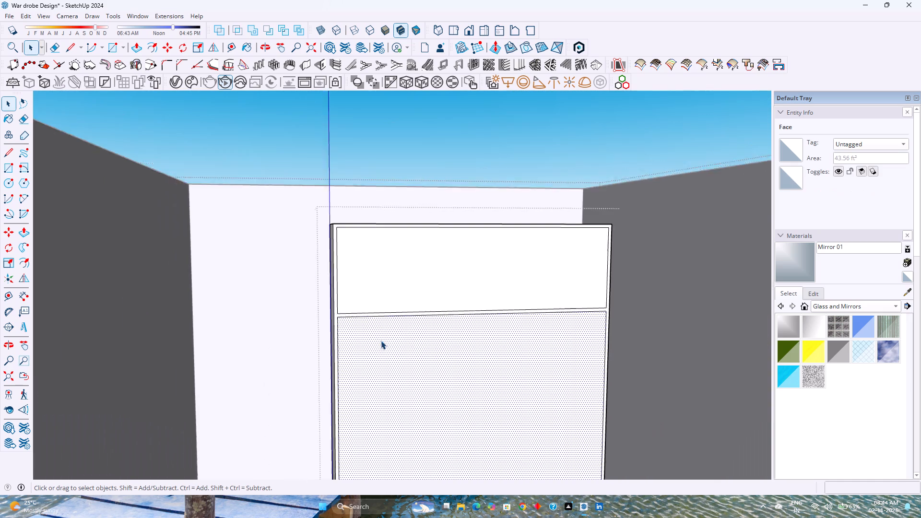
scroll(381, 341, down, 1)
middle_drag(422, 345, 379, 341)
scroll(385, 338, down, 7)
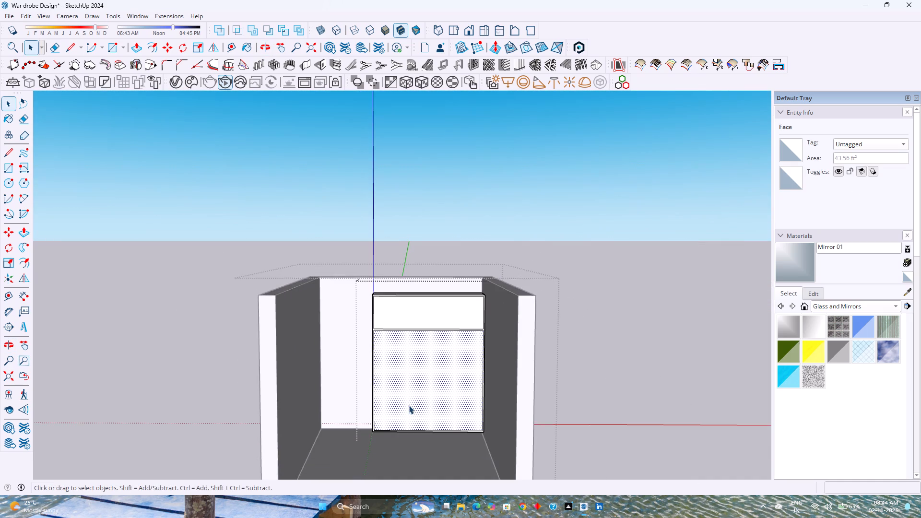
scroll(407, 386, up, 9)
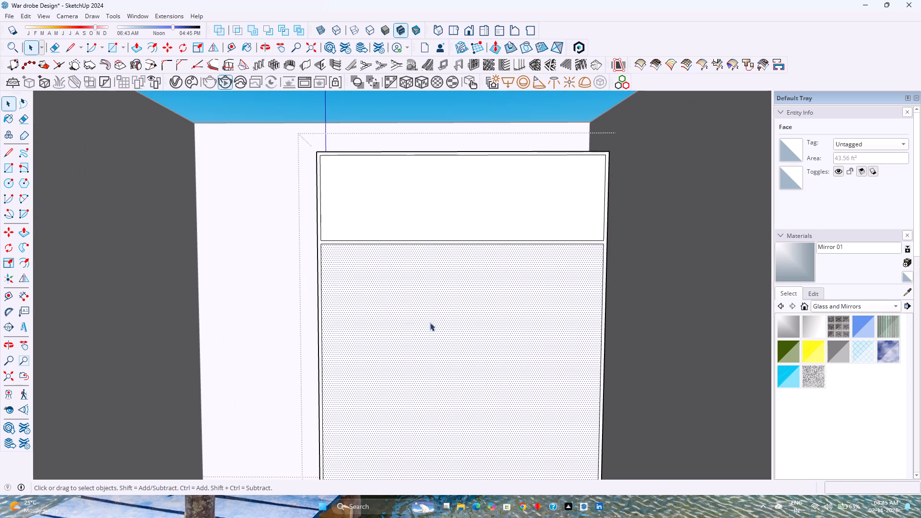
click(322, 311)
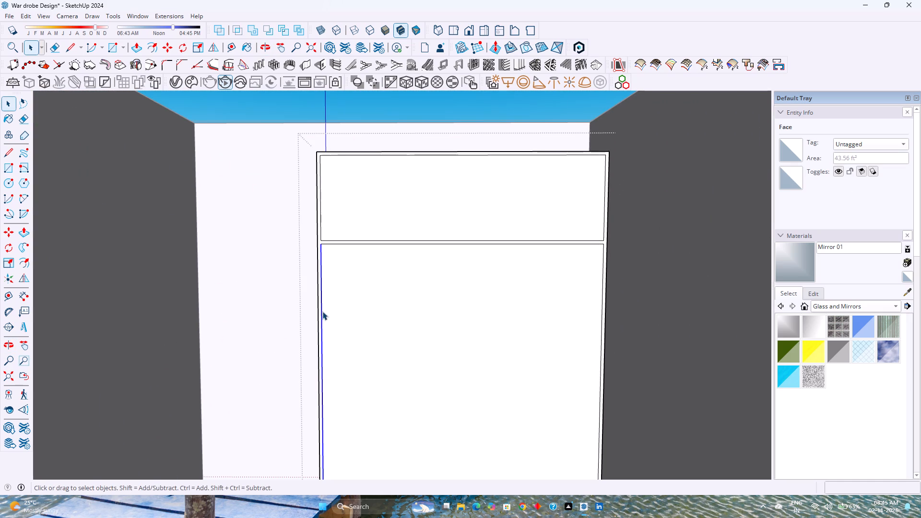
key(m)
click(320, 245)
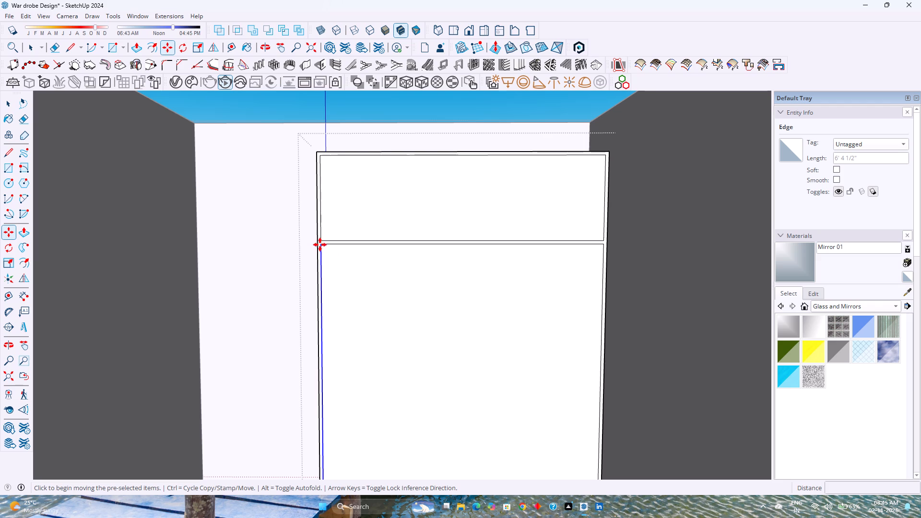
click(462, 243)
Move the lower compartment's vertical centre line 0.5" to the left along the red axis.
scroll(449, 248, up, 5)
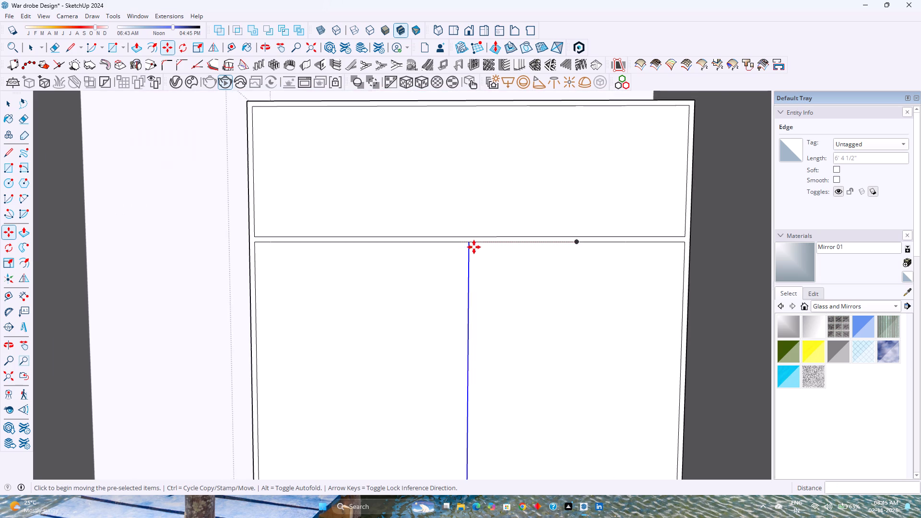
scroll(474, 247, up, 5)
click(466, 238)
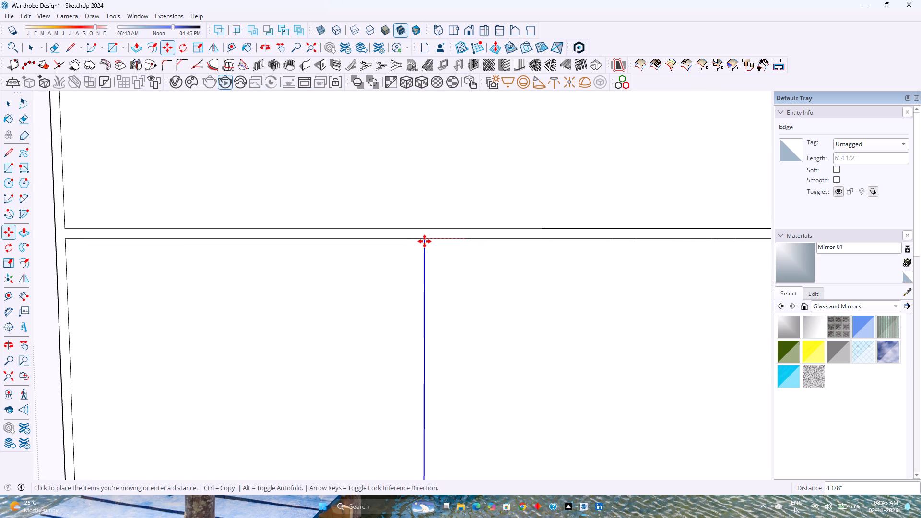
key(Right)
text(0.)
key(5)
key(Return)
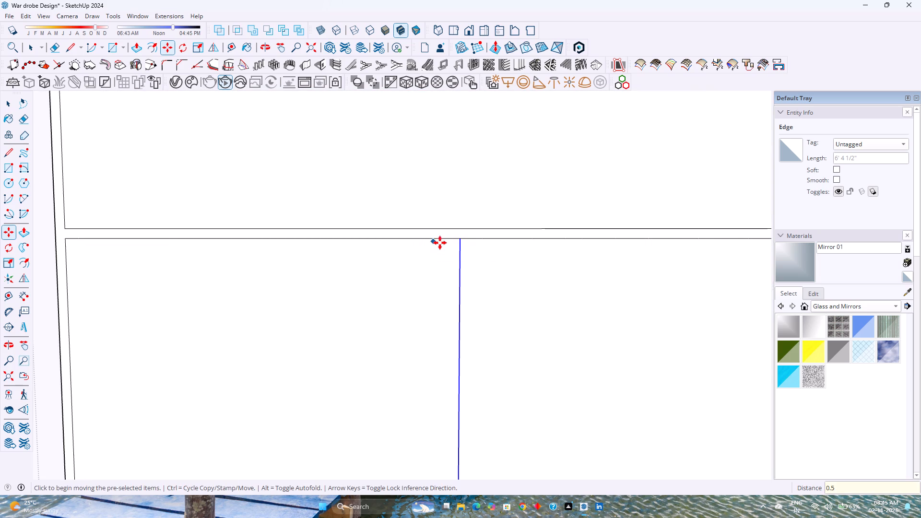
Copy the shifted lower centre line 1" to the right along the red axis.
click(460, 240)
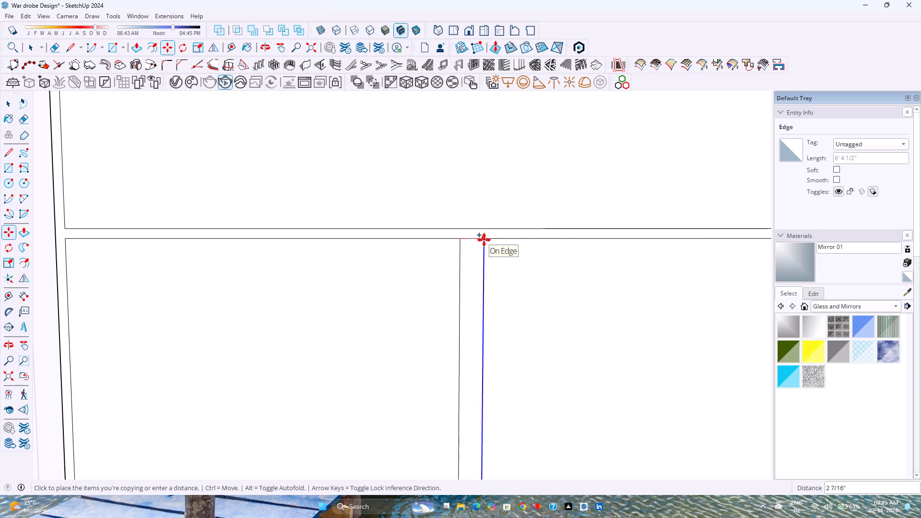
key(Right)
key(1)
key(Return)
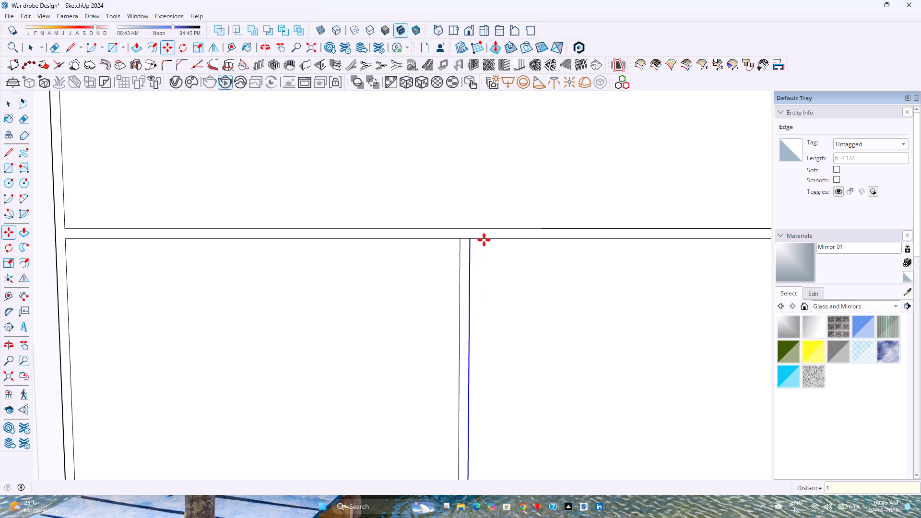
Erase the short edge segments between the two lower divider lines at their top and bottom ends.
key(e)
scroll(478, 241, up, 6)
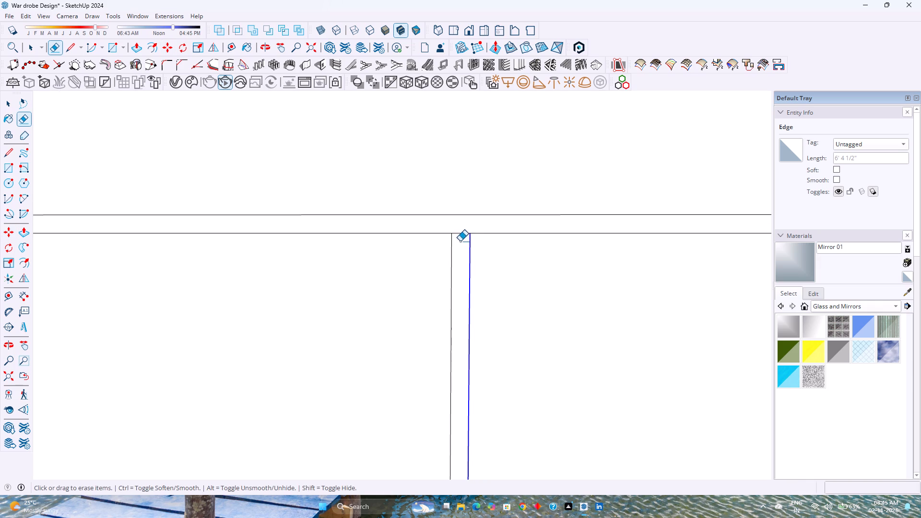
click(462, 234)
scroll(417, 252, down, 19)
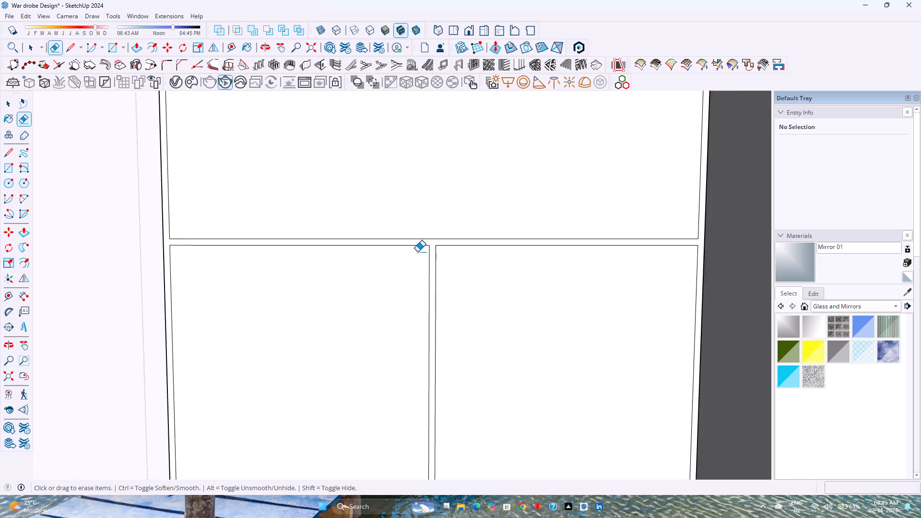
scroll(417, 252, down, 8)
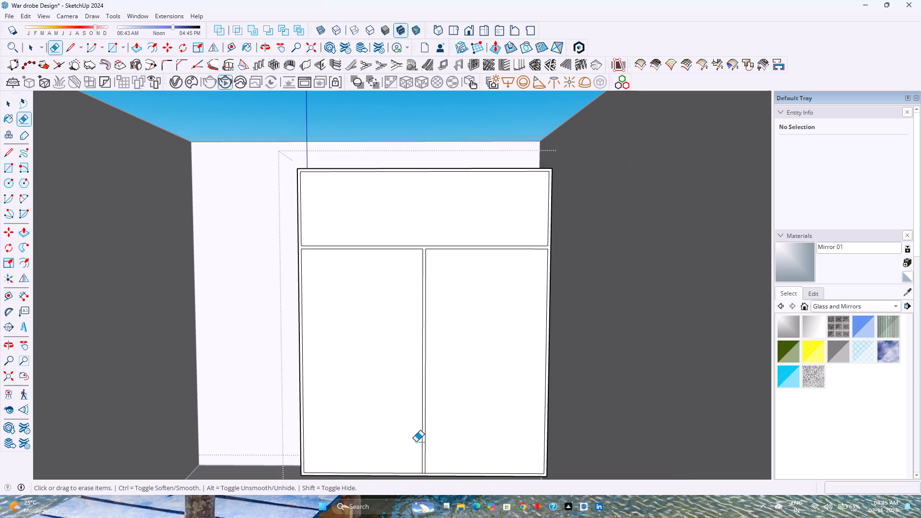
scroll(426, 476, up, 12)
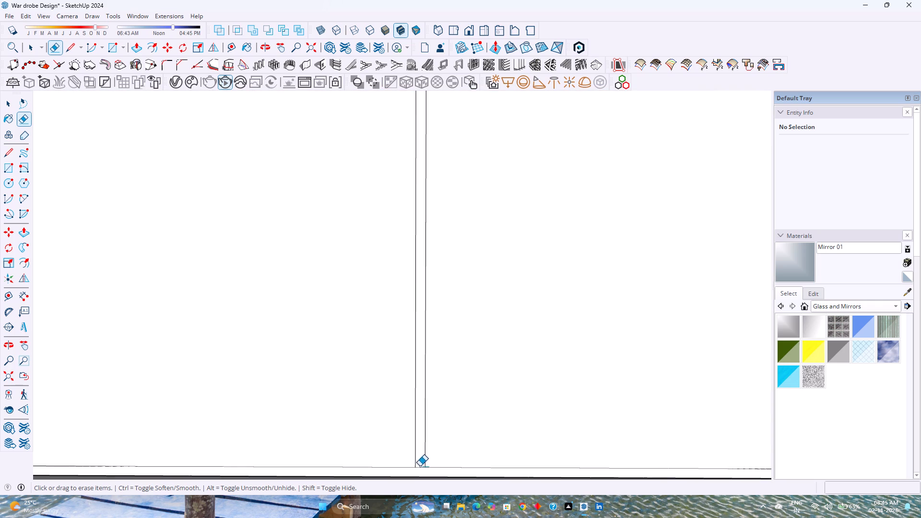
click(420, 467)
scroll(426, 446, down, 9)
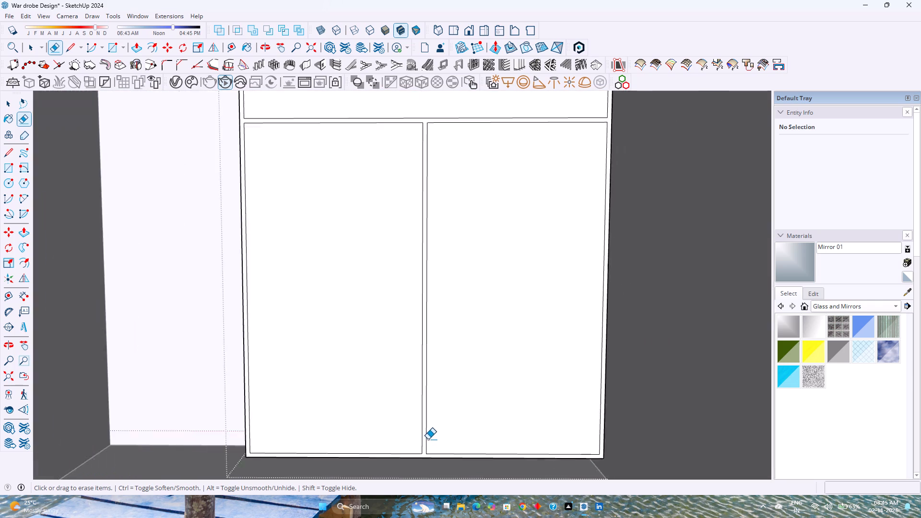
Draw a vertical centre line about 2' 1/2" long from the upper inner rectangle's bottom edge to its top edge.
scroll(428, 439, down, 11)
shift+middle_drag(461, 354, 450, 490)
scroll(419, 395, up, 5)
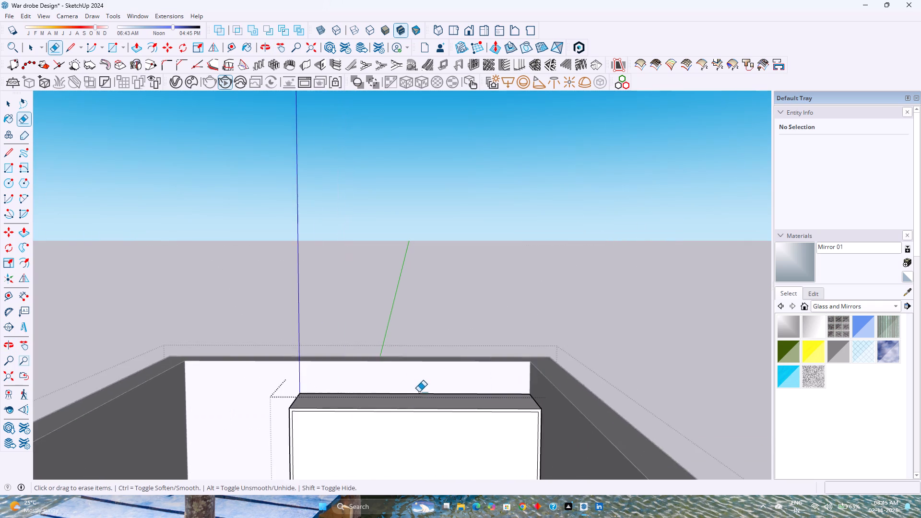
scroll(409, 440, up, 4)
shift+middle_drag(409, 440, 417, 414)
scroll(419, 406, down, 5)
shift+scroll(429, 447, up, 1)
shift+middle_drag(430, 447, 405, 371)
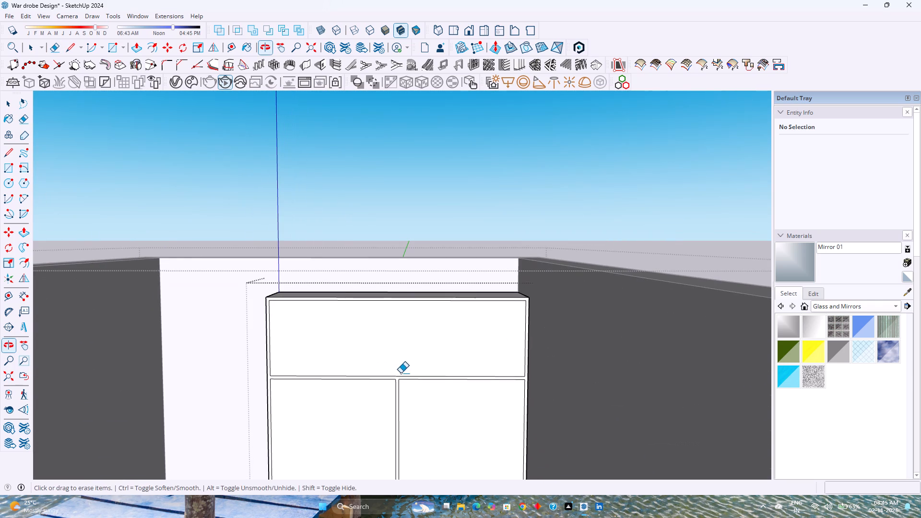
key(l)
scroll(382, 367, up, 4)
scroll(387, 371, down, 1)
scroll(397, 384, up, 7)
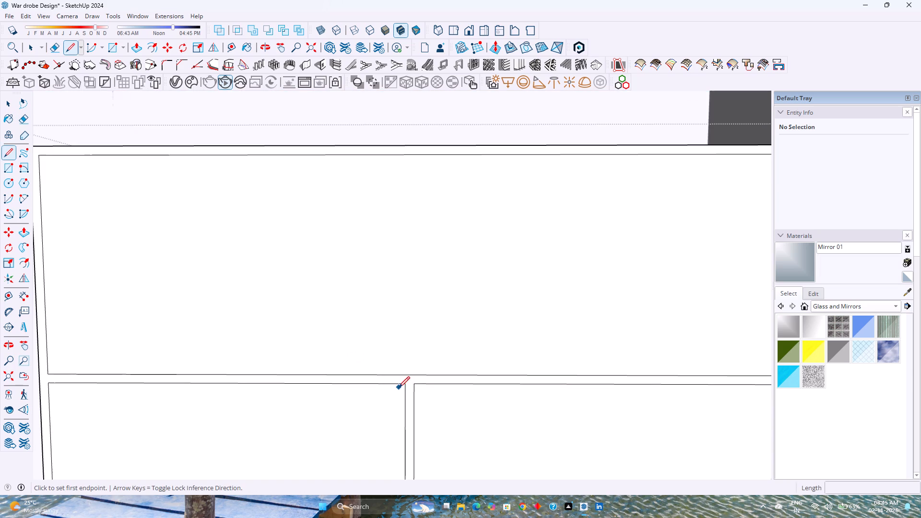
click(407, 375)
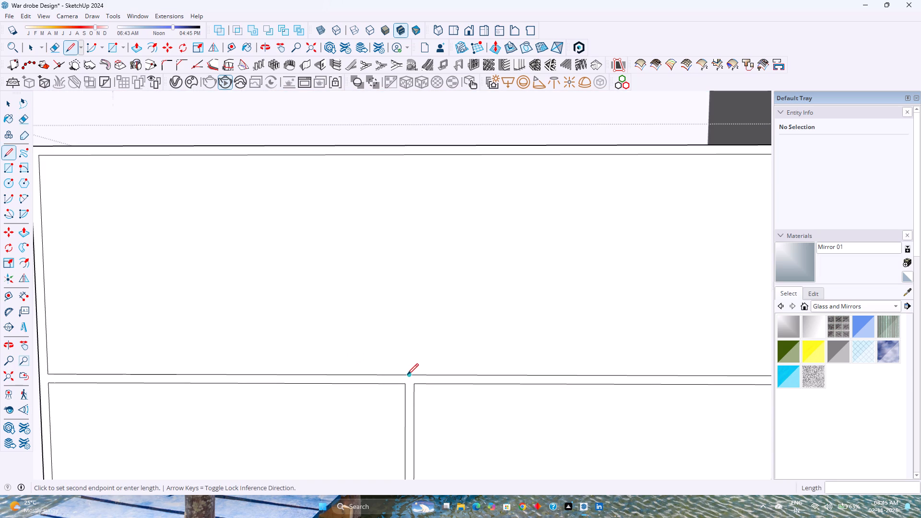
click(407, 157)
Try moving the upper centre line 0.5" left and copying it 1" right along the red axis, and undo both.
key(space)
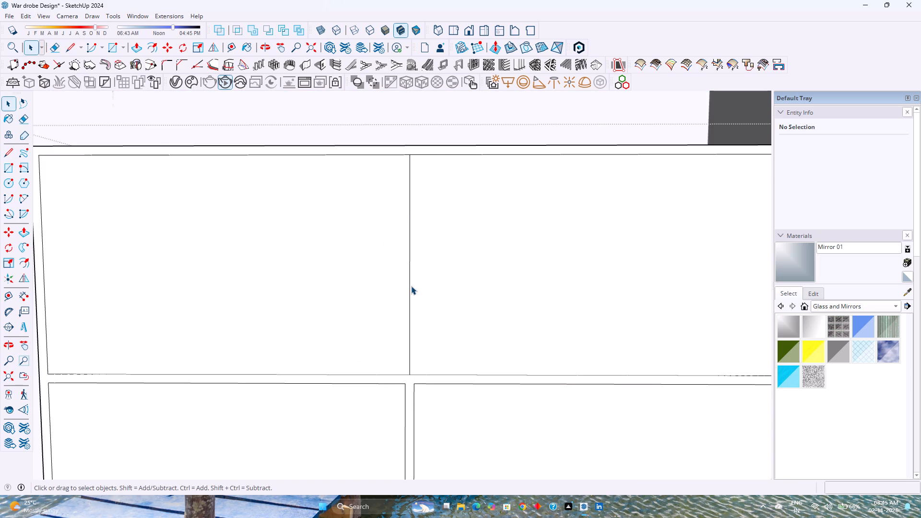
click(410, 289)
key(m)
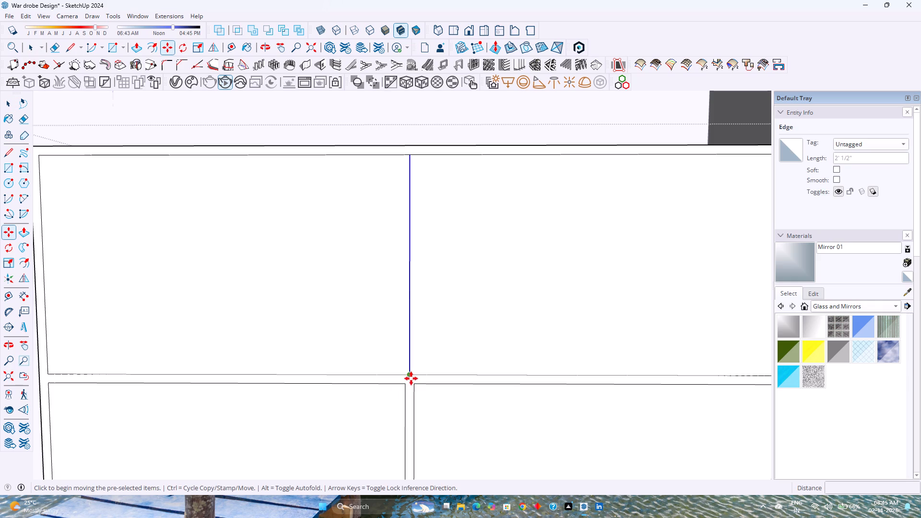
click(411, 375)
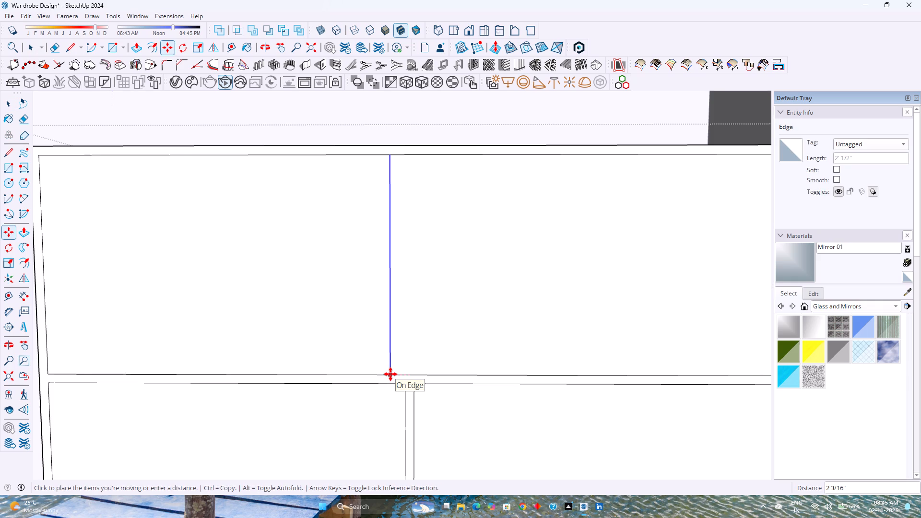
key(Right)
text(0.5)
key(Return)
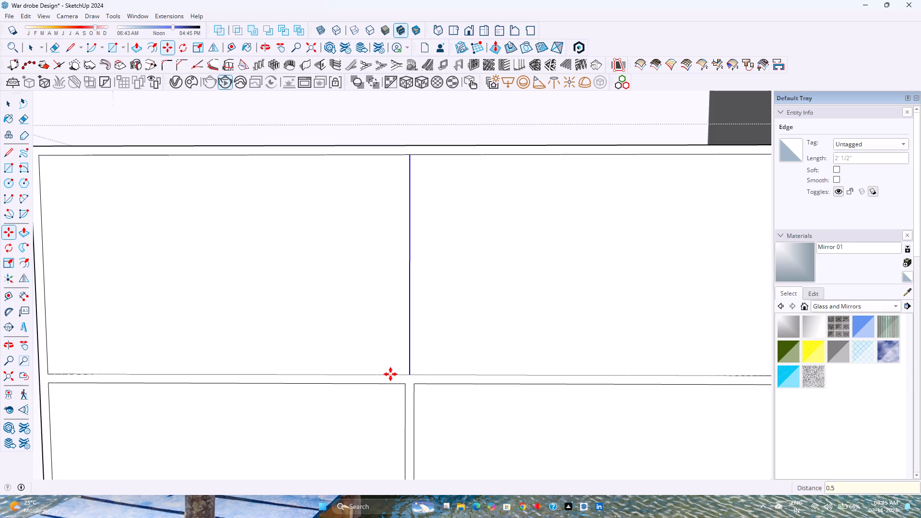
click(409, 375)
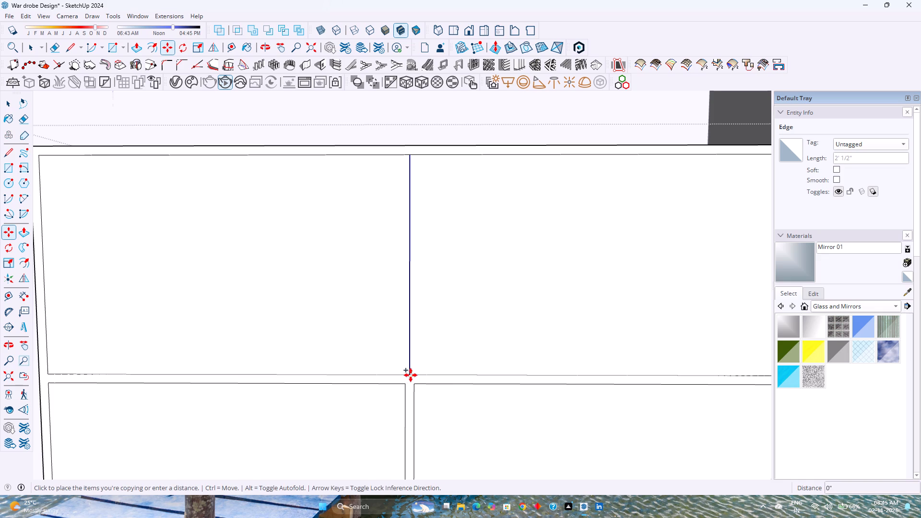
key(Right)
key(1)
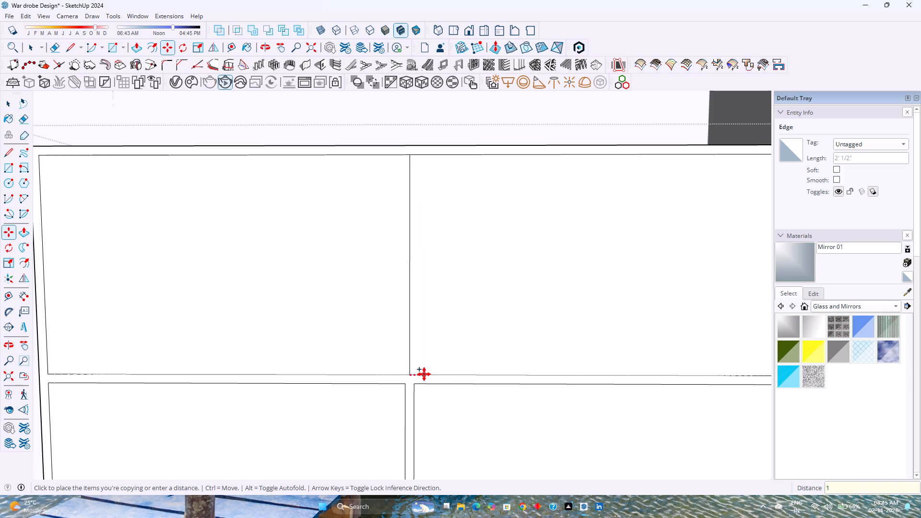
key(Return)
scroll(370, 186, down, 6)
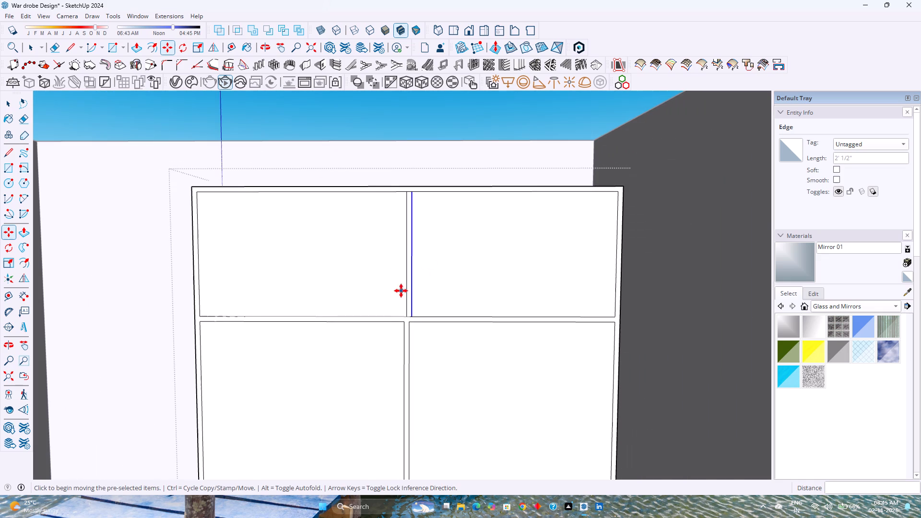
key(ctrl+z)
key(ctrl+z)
Move the upper compartment's vertical centre line 0.5" to the left along the red axis.
key(space)
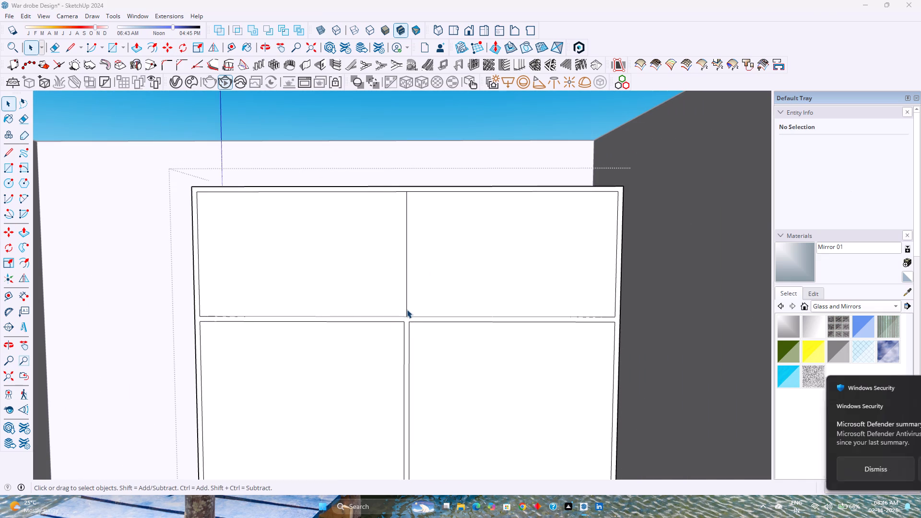
click(407, 309)
key(m)
scroll(399, 320, up, 9)
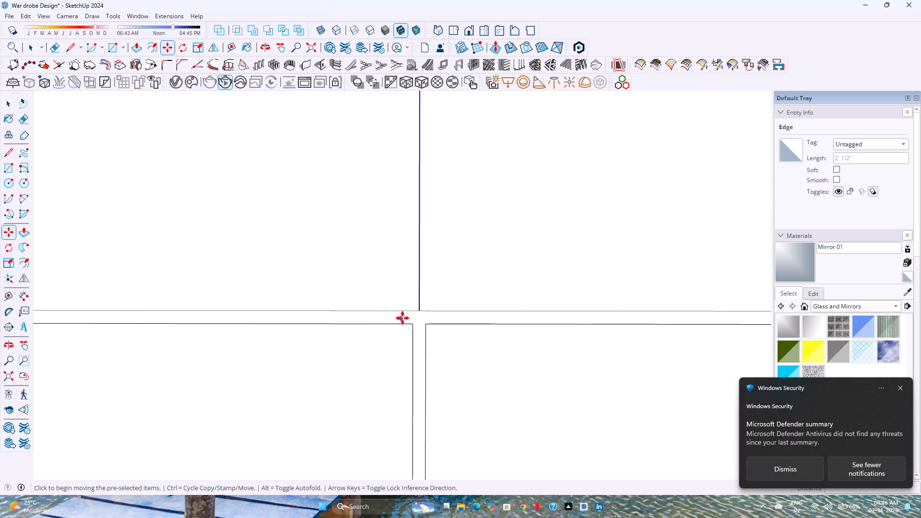
scroll(402, 318, up, 2)
click(423, 310)
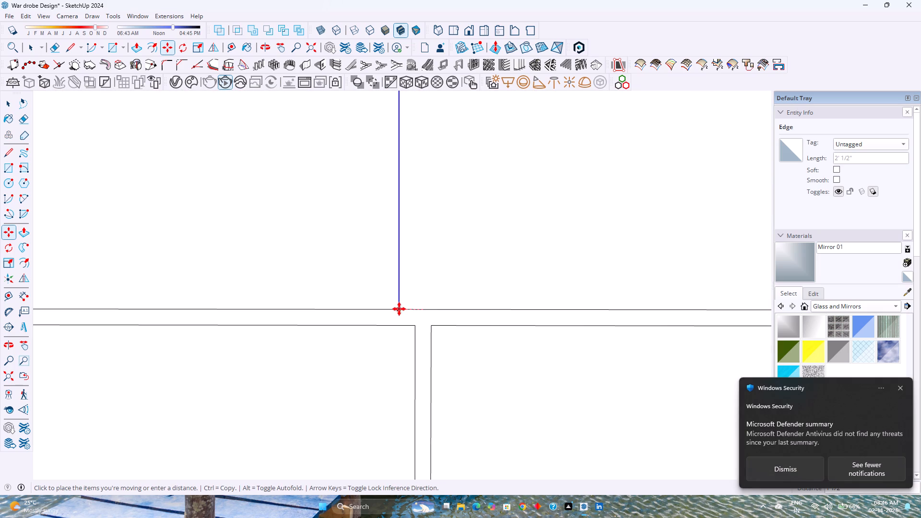
key(Right)
text(0.5)
key(Return)
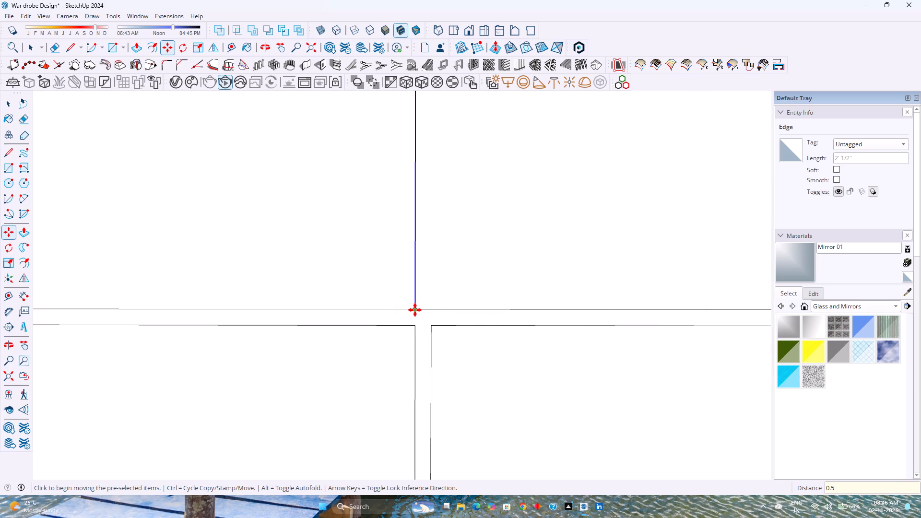
Copy the upper compartment's vertical centre line 1" to the right along the red axis.
click(415, 310)
key(Right)
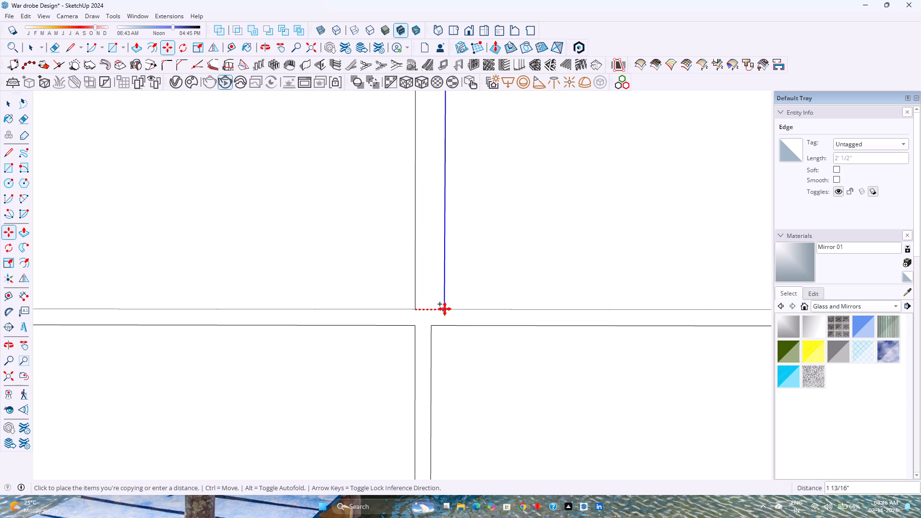
key(1)
key(Return)
Erase the short edge segments between the two upper divider lines at their bottom and top ends.
key(e)
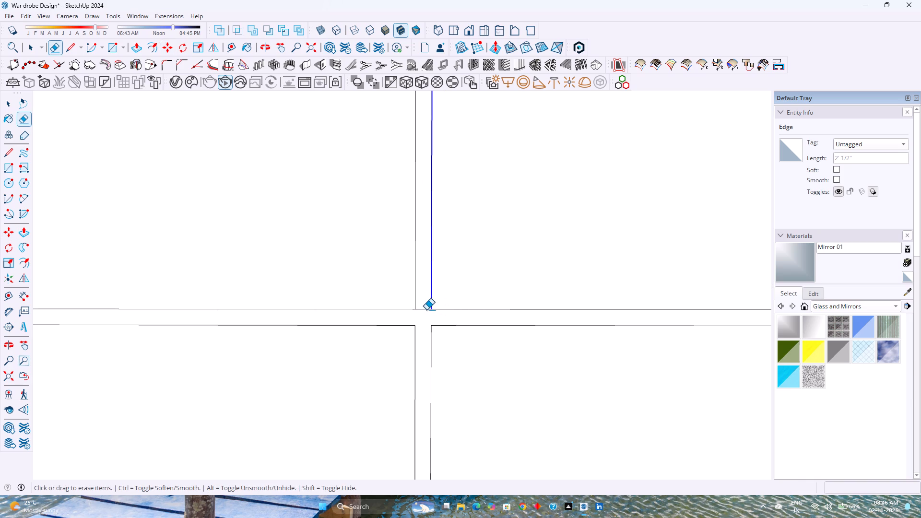
click(426, 309)
scroll(426, 309, down, 13)
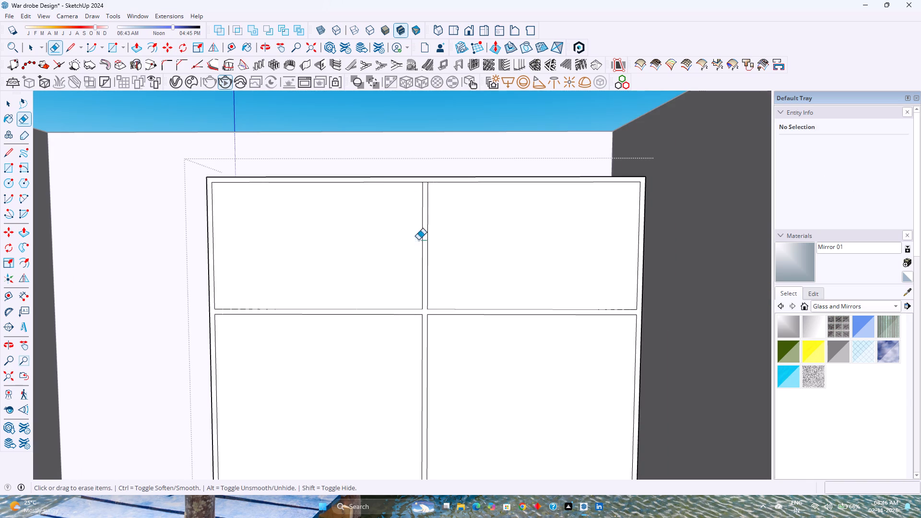
scroll(442, 174, up, 10)
click(413, 190)
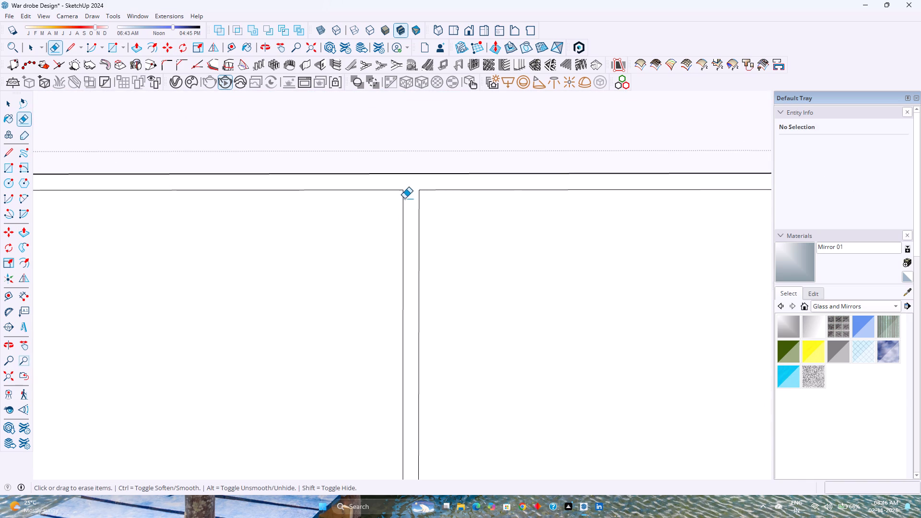
Push the wardrobe's lower-left compartment face inward 1'7" with Push/Pull.
scroll(377, 235, down, 14)
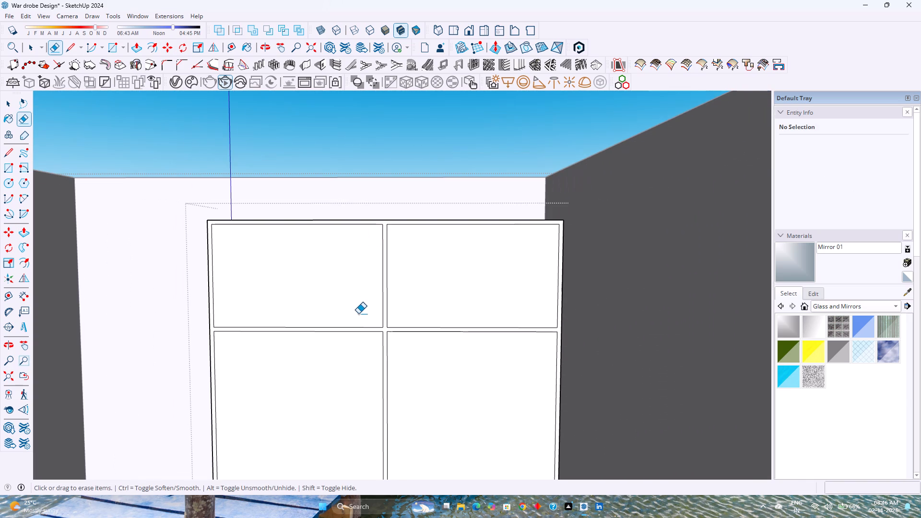
scroll(358, 313, down, 12)
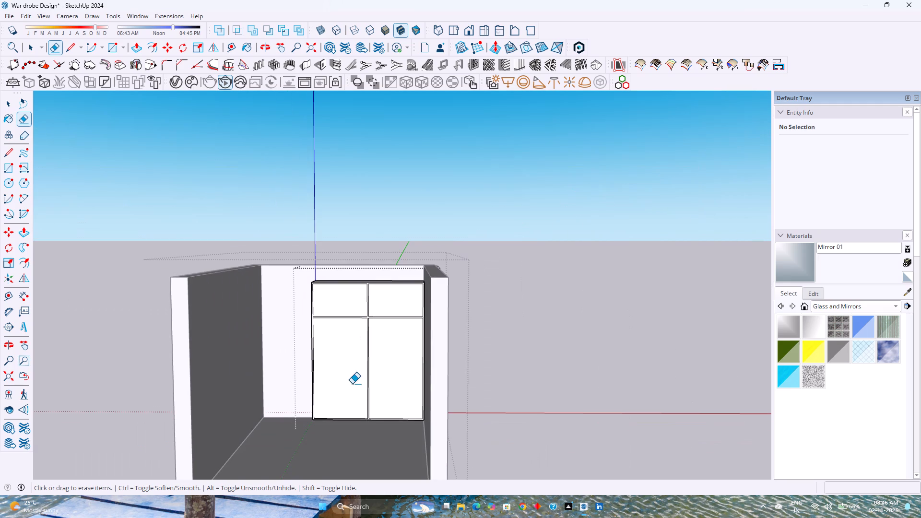
key(p)
click(349, 347)
middle_drag(347, 345, 460, 457)
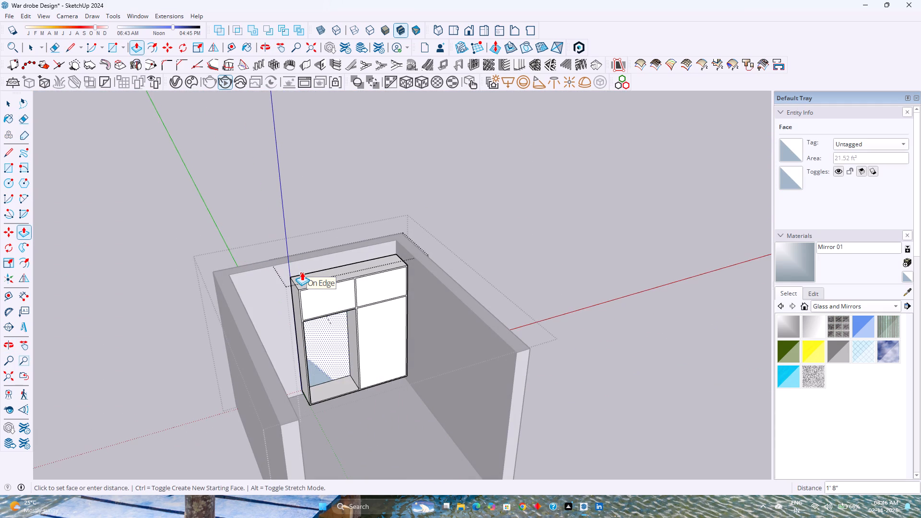
text(1'7')
key(Return)
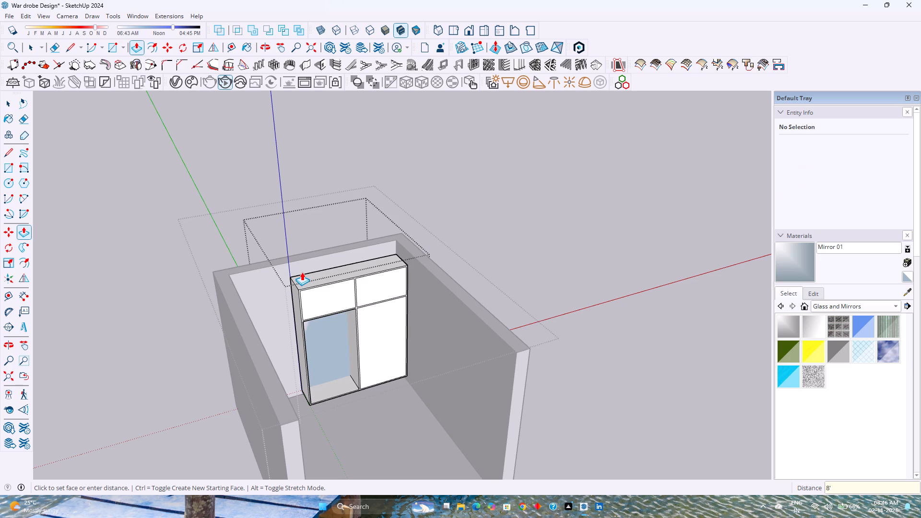
text(1'7")
key(Return)
Repeat the 1'7" inward push on the upper-left, lower-right and upper-right compartment faces.
double_click(326, 294)
double_click(368, 331)
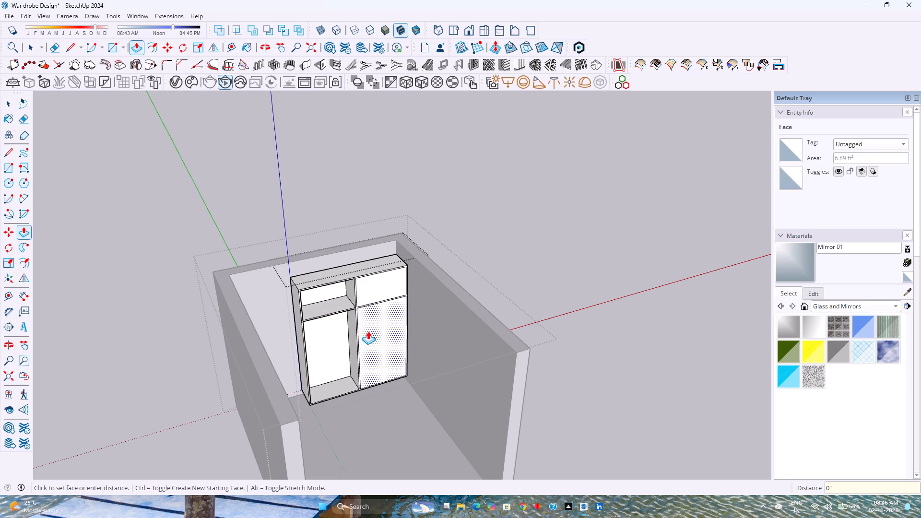
double_click(373, 293)
Examine the recessed wardrobe compartments and their dividers from several angles inside the room.
scroll(380, 388, down, 2)
middle_drag(380, 388, 339, 347)
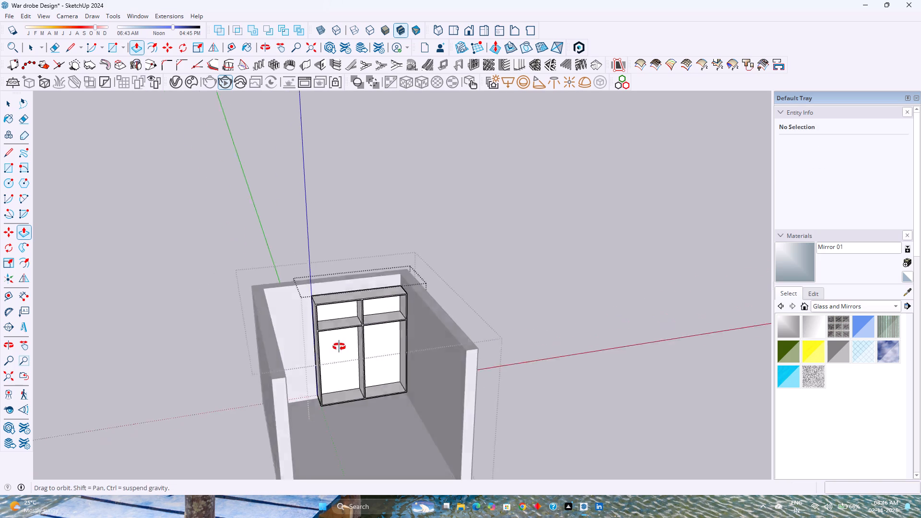
middle_drag(339, 347, 334, 339)
middle_click(333, 337)
scroll(361, 381, up, 8)
middle_drag(362, 381, 343, 340)
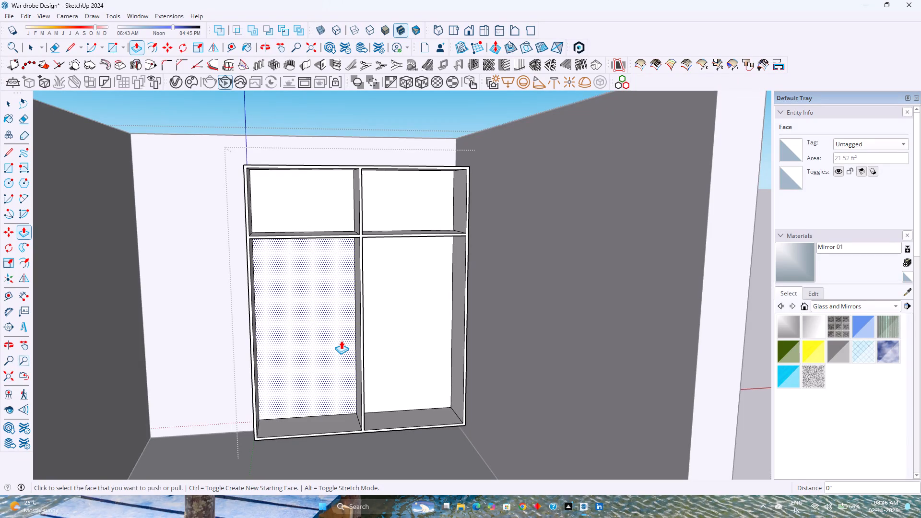
key(space)
scroll(292, 383, down, 3)
middle_click(292, 388)
middle_drag(292, 388, 279, 363)
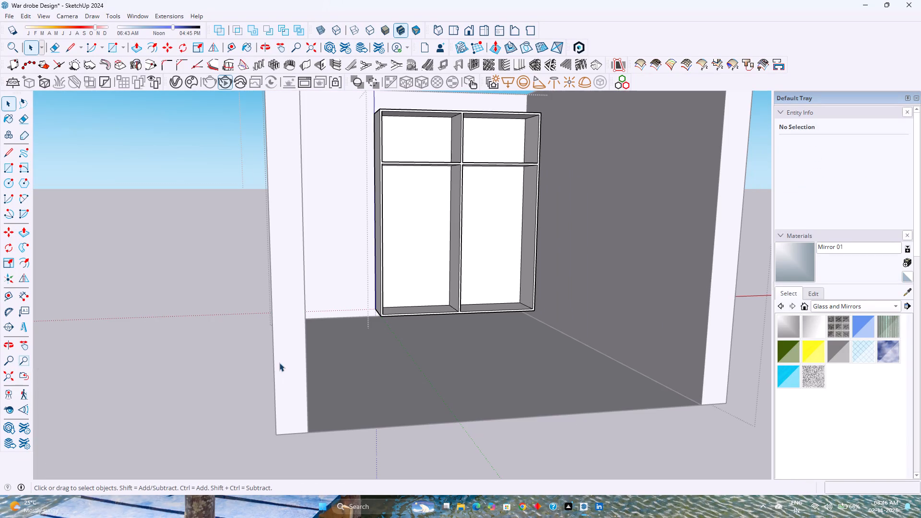
middle_drag(279, 363, 279, 360)
middle_click(279, 360)
scroll(410, 299, up, 1)
shift+scroll(401, 302, up, 2)
shift+middle_drag(401, 302, 401, 304)
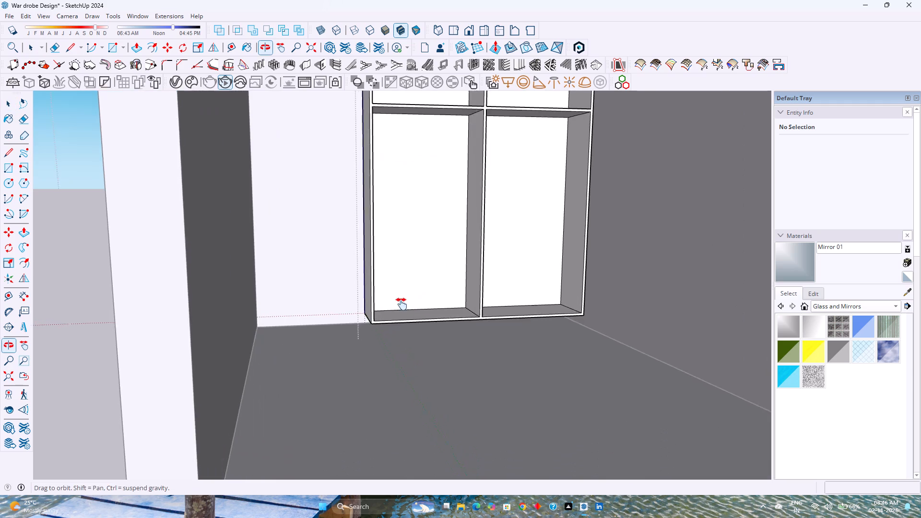
shift+middle_drag(401, 304, 311, 471)
scroll(331, 412, down, 3)
shift+middle_drag(326, 418, 329, 374)
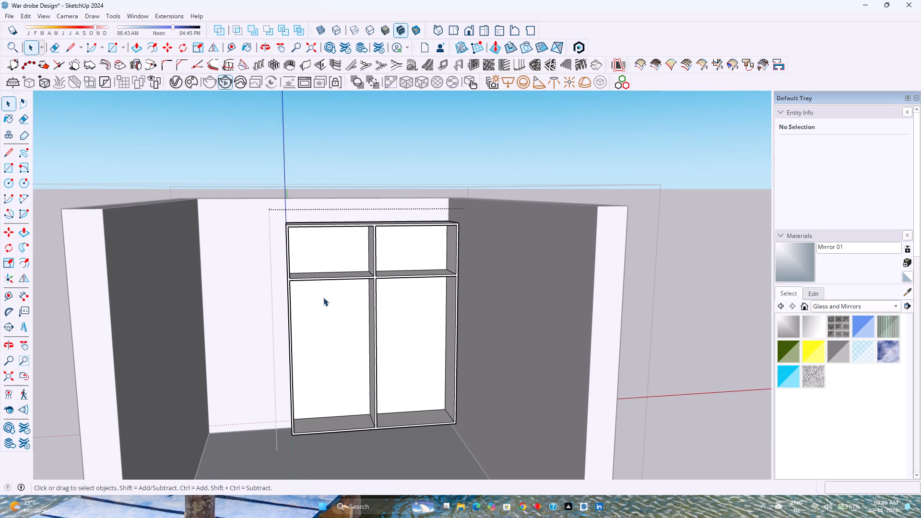
Copy the lower-left compartment's back bottom edge 2'6" up the blue axis and divide the distance into three equal spacings.
scroll(357, 247, up, 2)
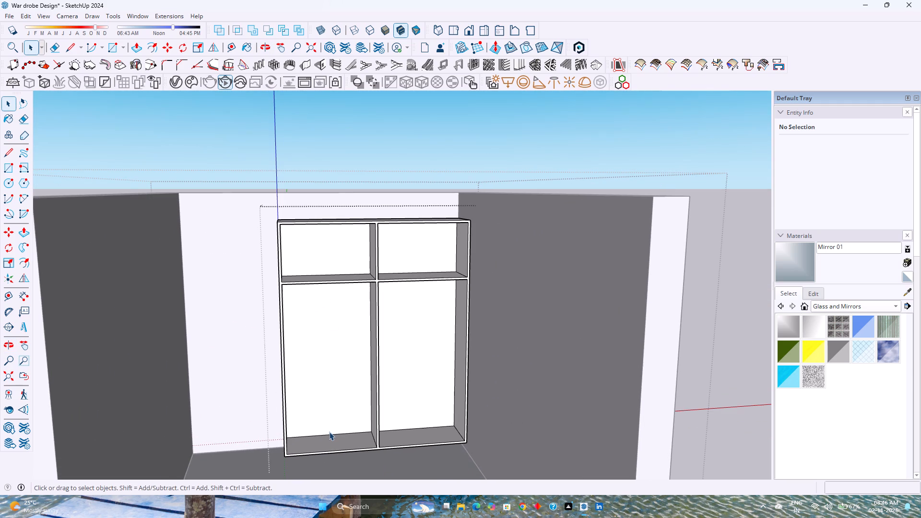
click(329, 433)
click(333, 433)
key(m)
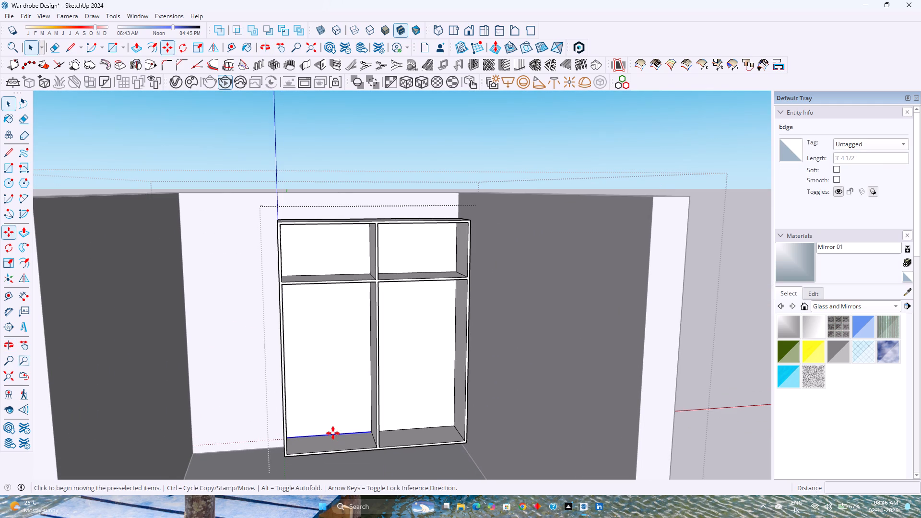
click(370, 430)
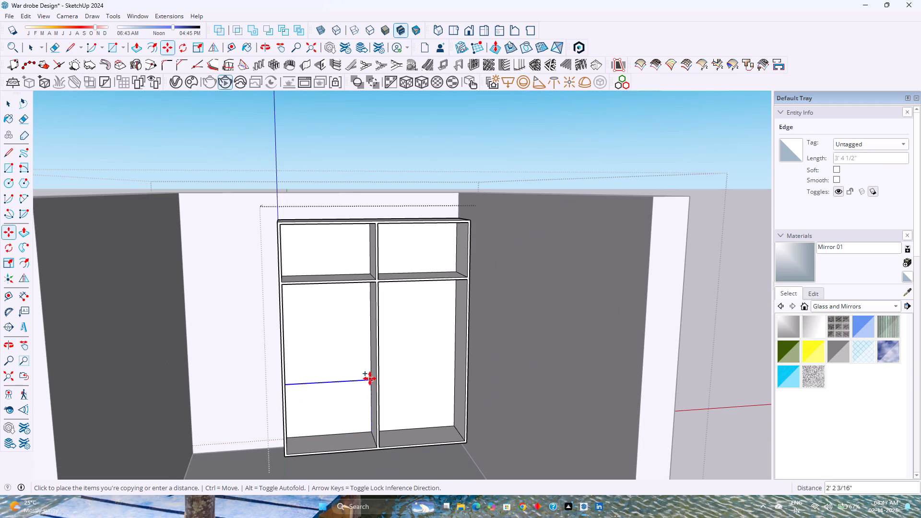
scroll(371, 370, up, 5)
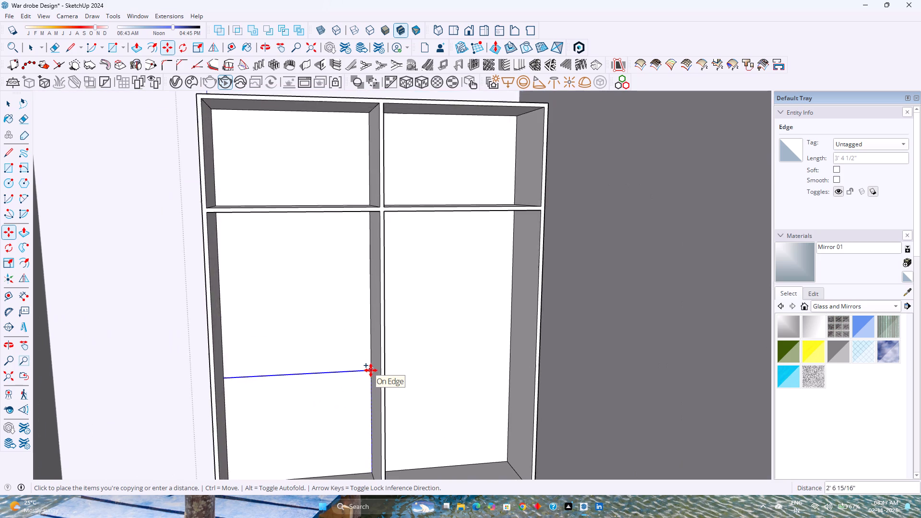
middle_drag(371, 372, 368, 312)
middle_click(368, 312)
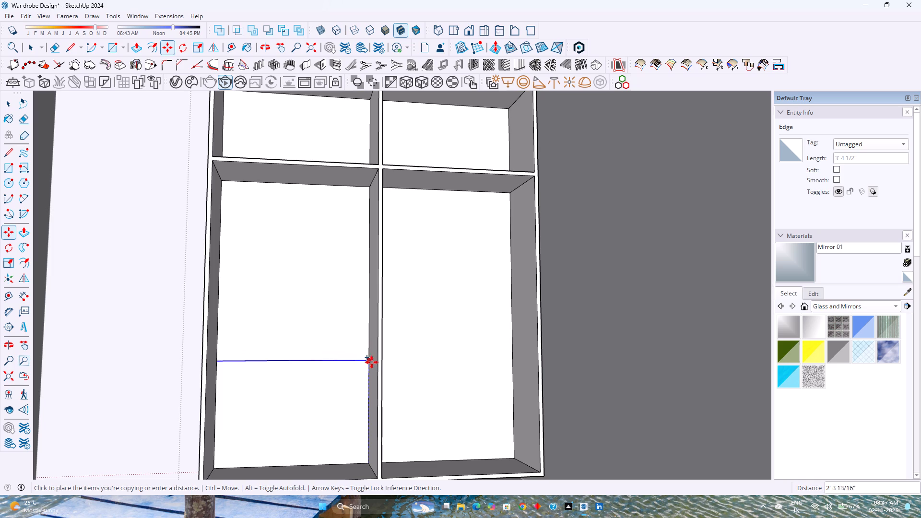
scroll(372, 364, down, 4)
middle_drag(372, 364, 368, 377)
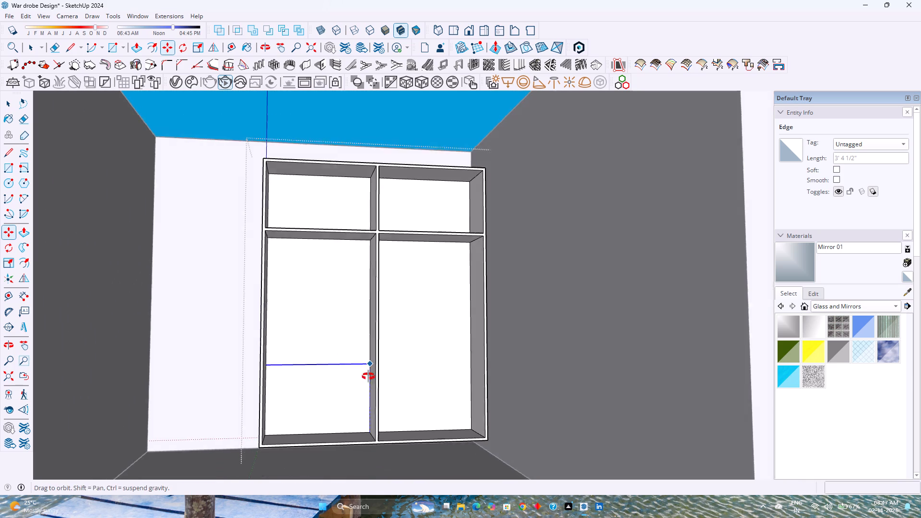
middle_drag(368, 377, 367, 381)
middle_drag(367, 382, 366, 394)
middle_click(366, 394)
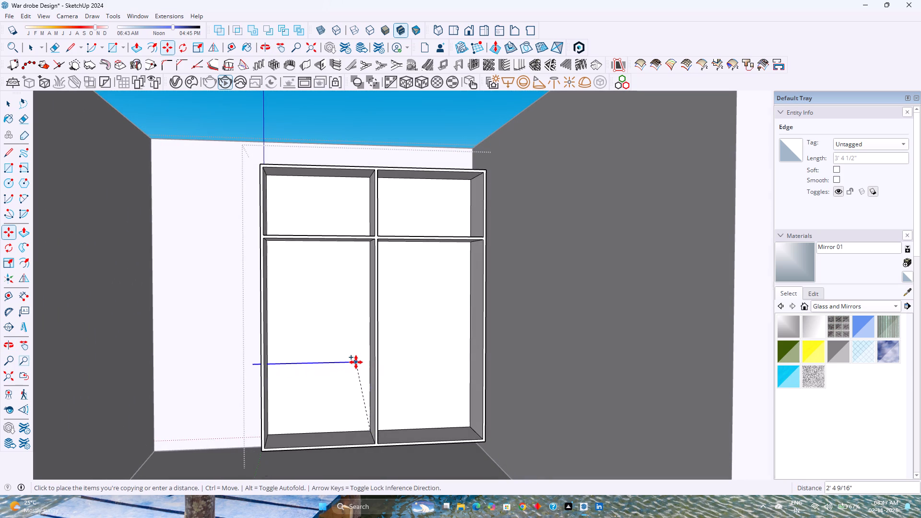
key(Up)
text(2'6")
key(Return)
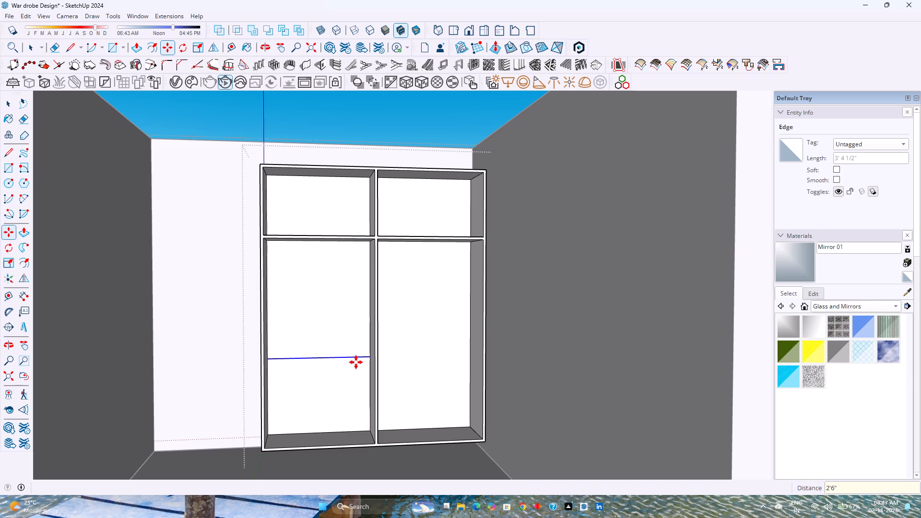
text(/3)
key(Return)
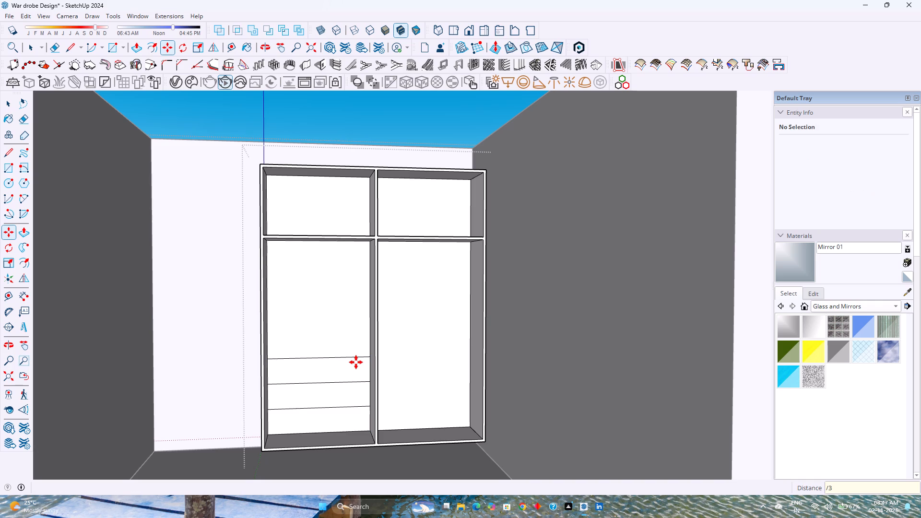
Select only the three horizontal shelf lines in the lower-left compartment and move them 0.5" up along the blue axis.
key(space)
drag(350, 414, 303, 362)
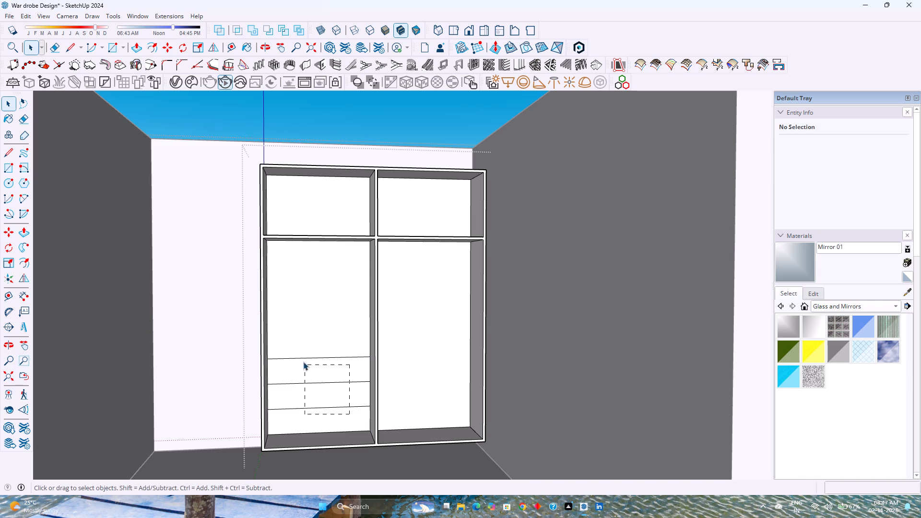
drag(303, 362, 298, 351)
right_click(295, 366)
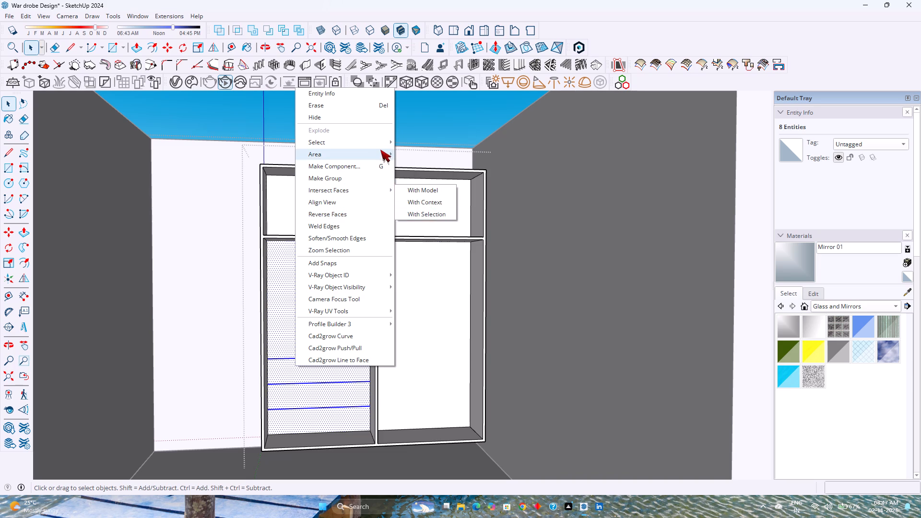
click(431, 217)
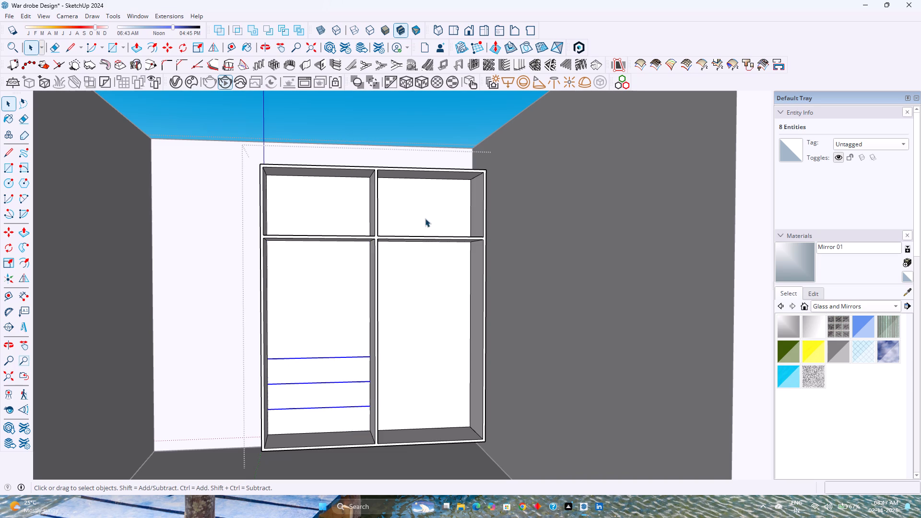
key(m)
scroll(353, 360, up, 10)
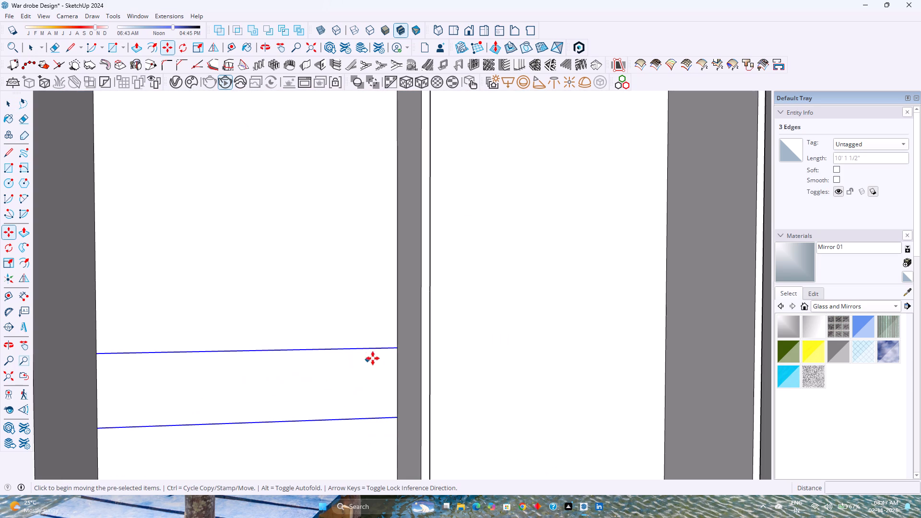
click(398, 347)
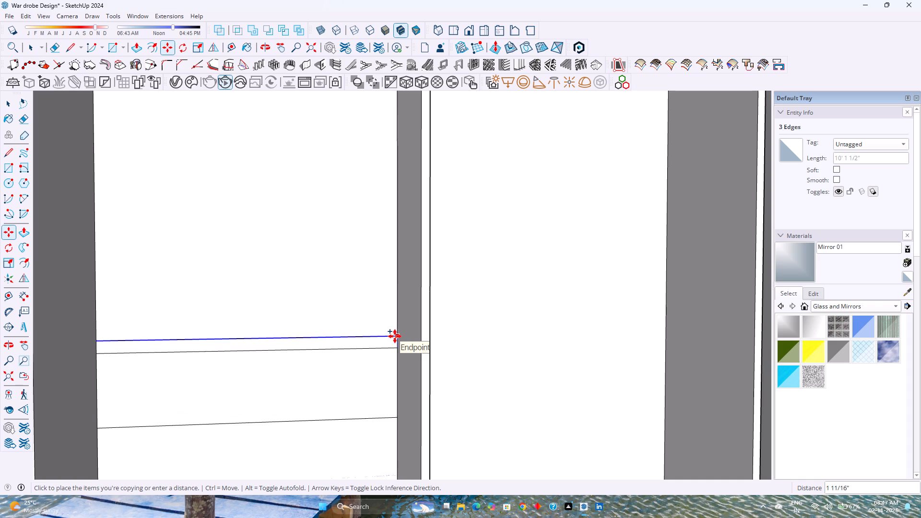
key(Up)
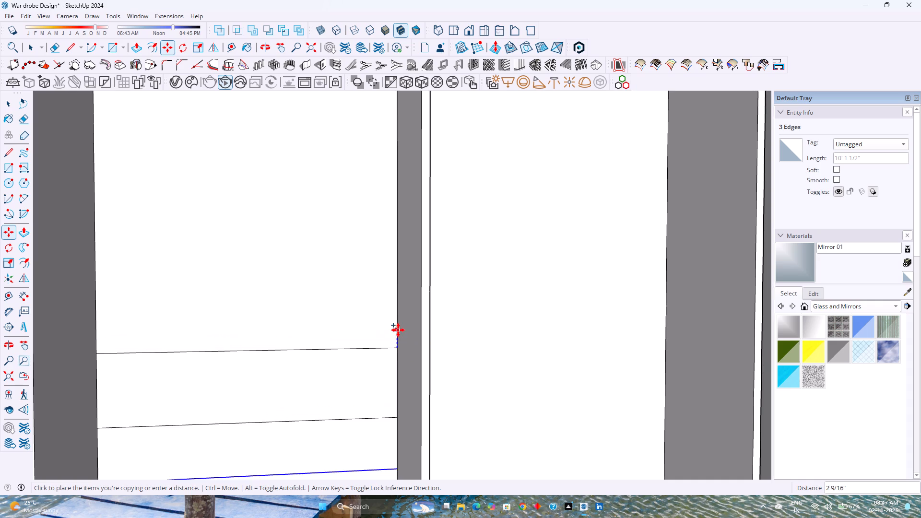
scroll(392, 322, down, 7)
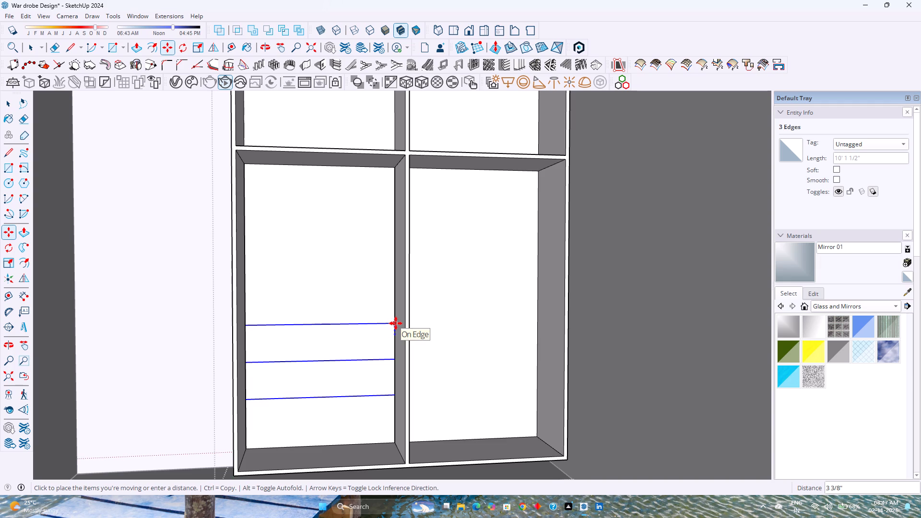
key(Up)
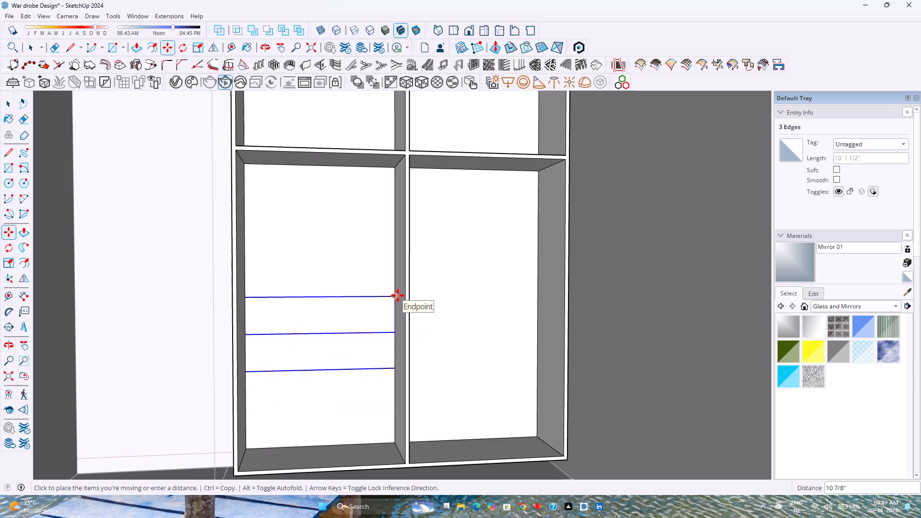
text(0.)
key(5)
key(Return)
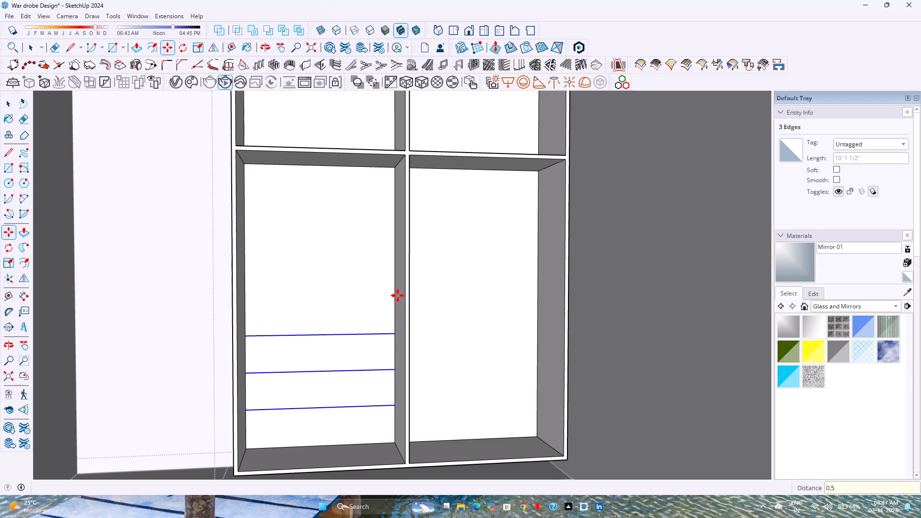
Copy the three selected shelf lines 1" down along the blue axis.
click(395, 334)
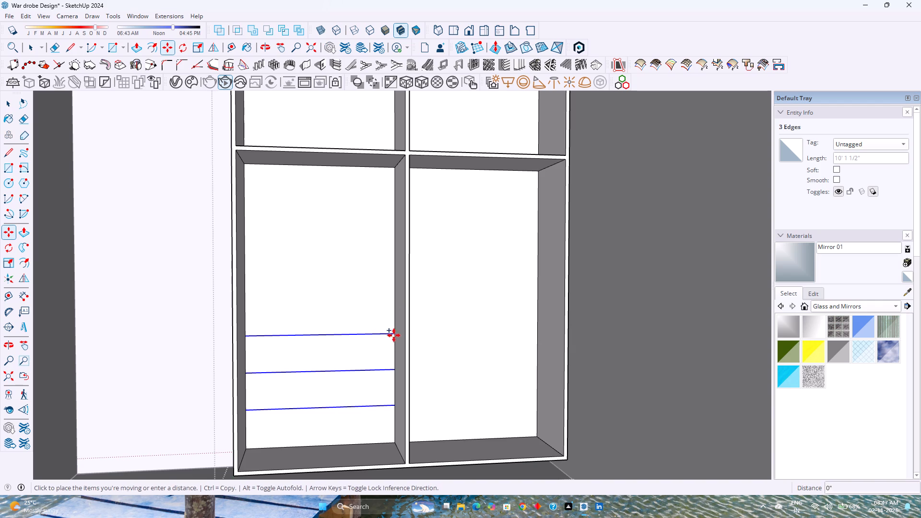
key(Up)
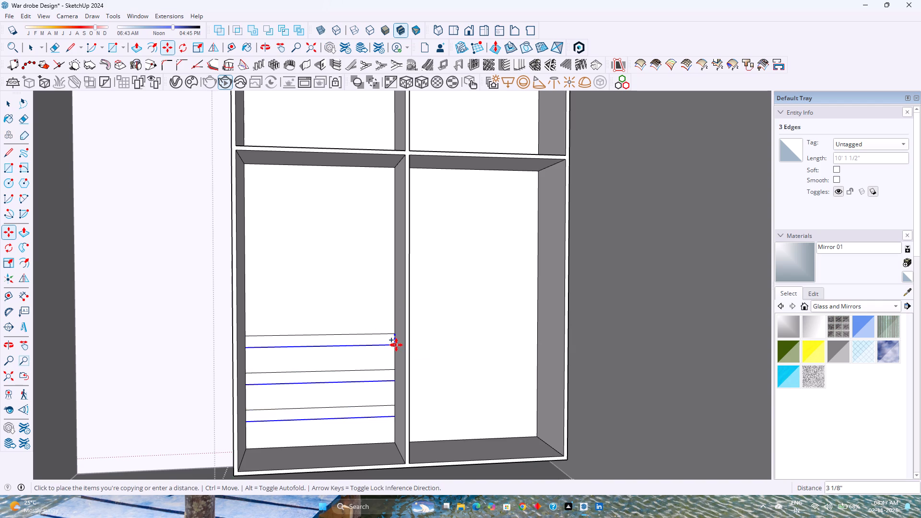
key(1)
key(Return)
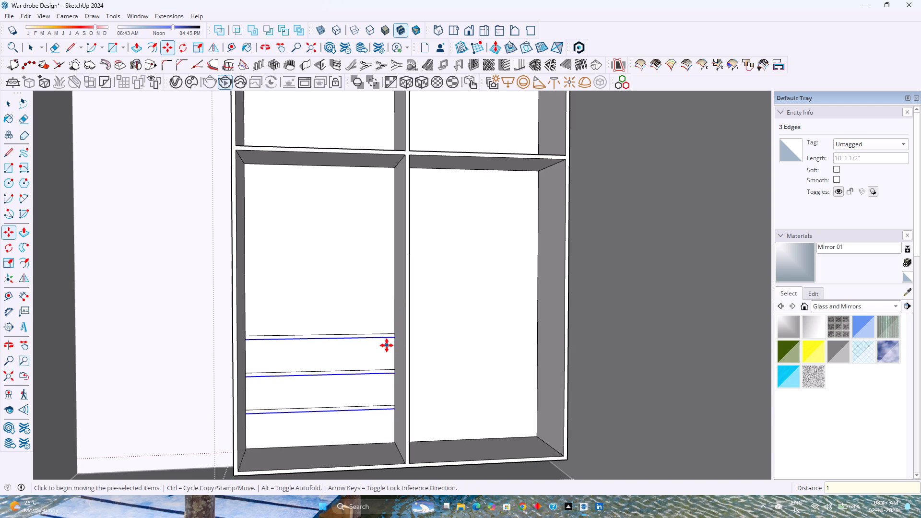
Push/Pull the three 1" shelf strips 1'7" outward, flush with the front of the wardrobe frame.
key(p)
scroll(371, 337, up, 7)
click(378, 333)
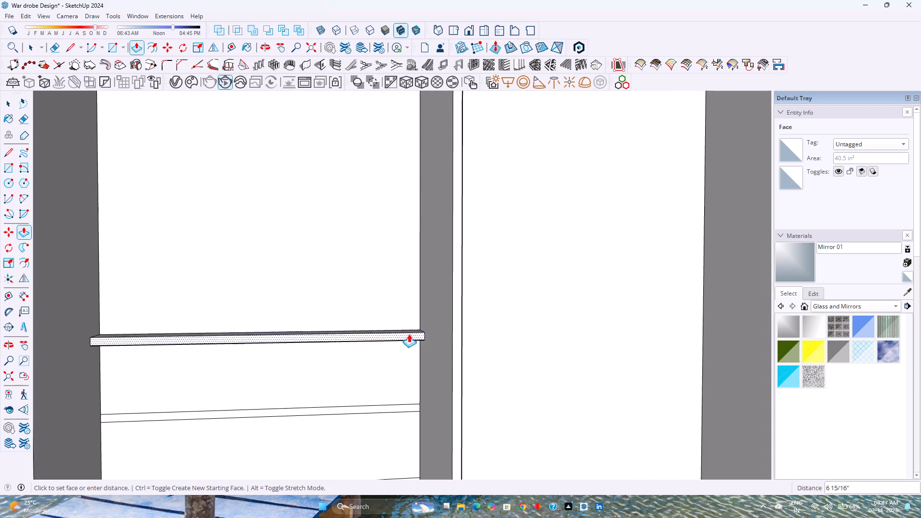
click(455, 315)
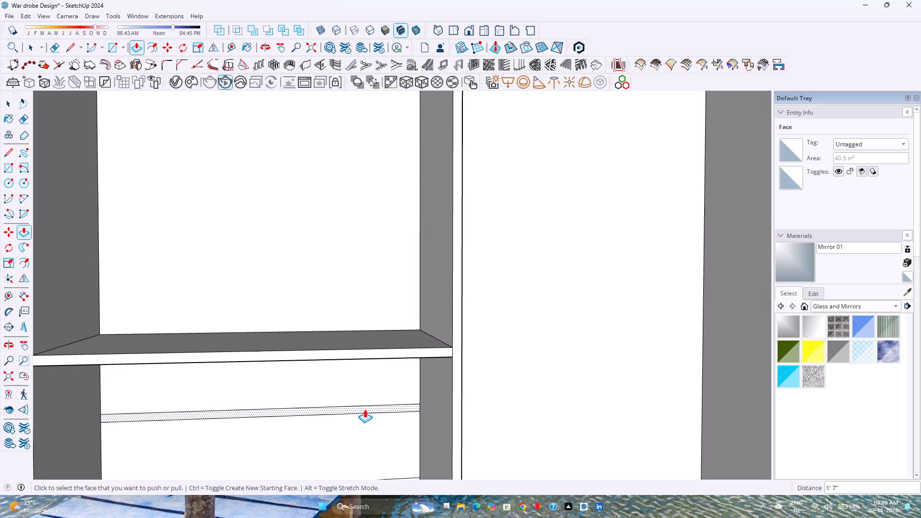
double_click(365, 409)
scroll(373, 397, down, 10)
scroll(377, 441, up, 4)
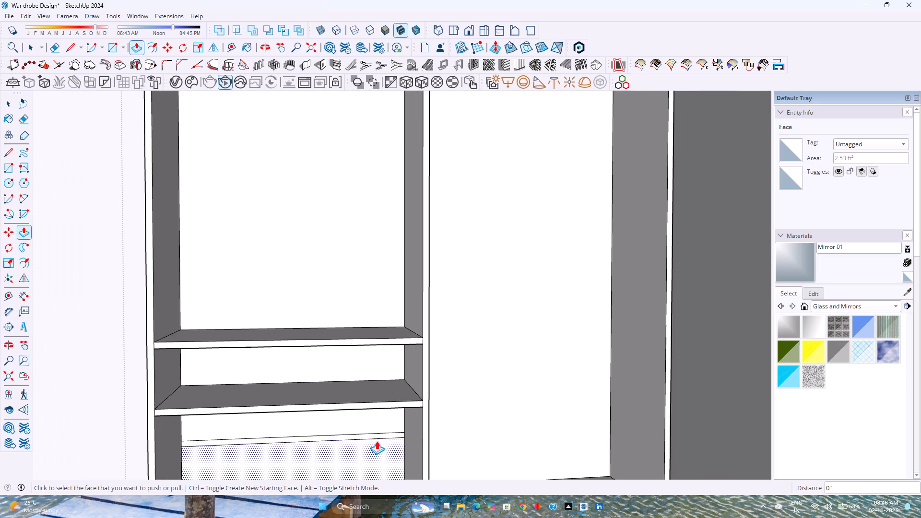
double_click(378, 437)
Erase the short front edges where both ends of the top and middle shelves meet the frame.
key(e)
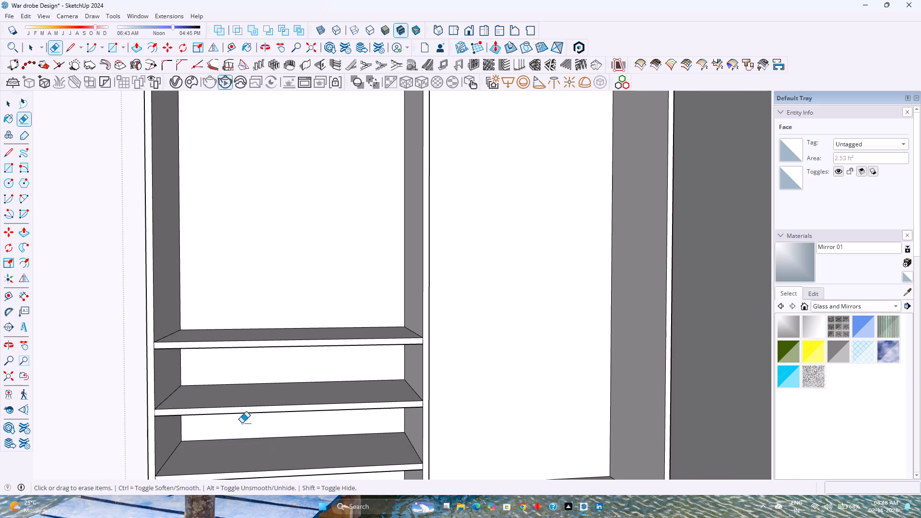
scroll(172, 411, up, 11)
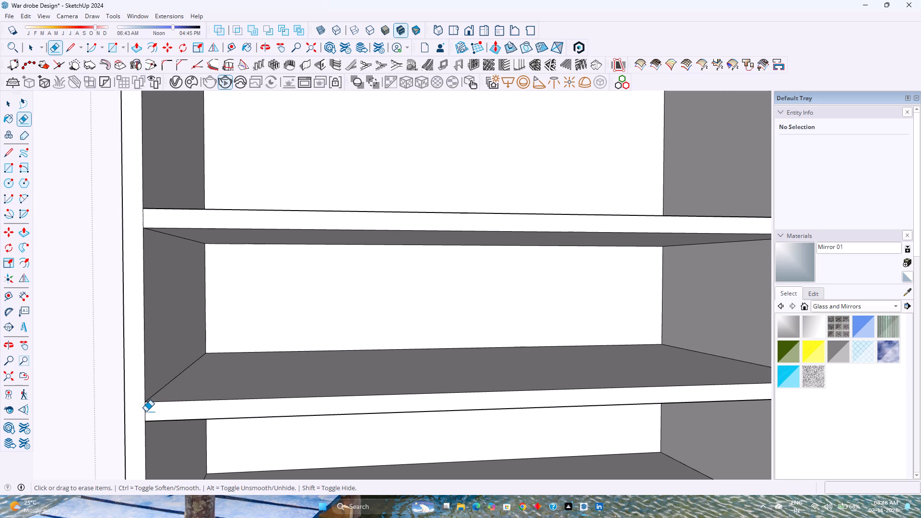
click(145, 411)
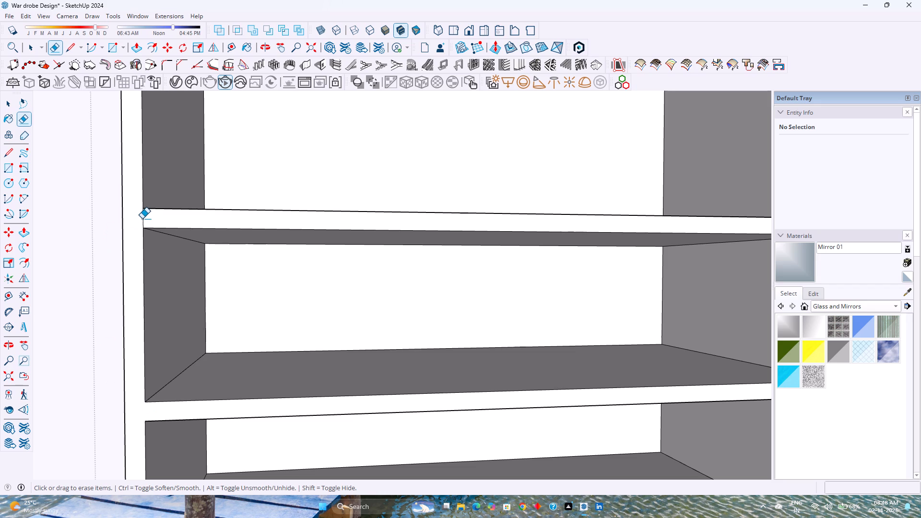
click(143, 217)
scroll(133, 259, down, 10)
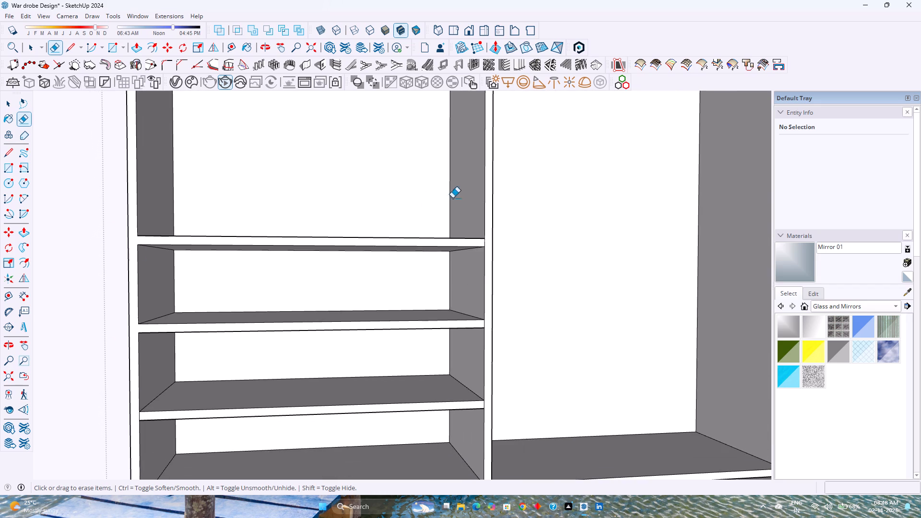
scroll(497, 251, up, 9)
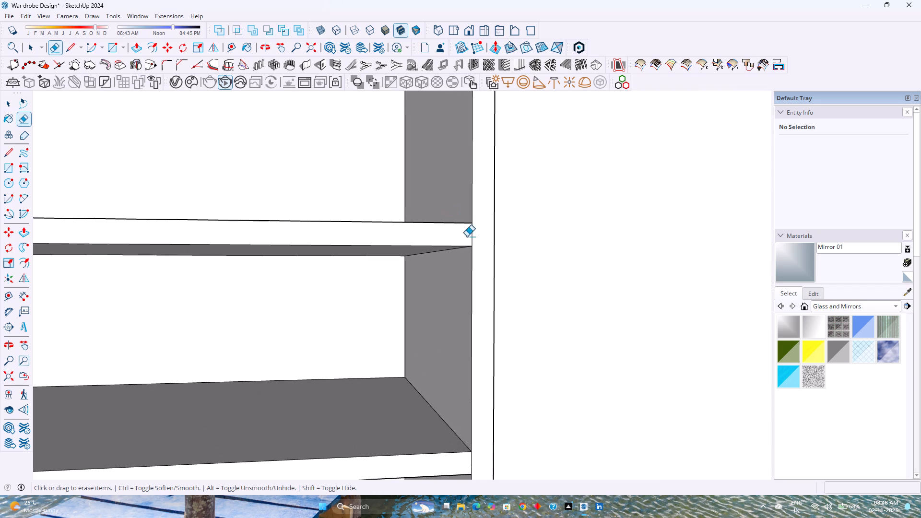
click(472, 234)
scroll(421, 254, down, 13)
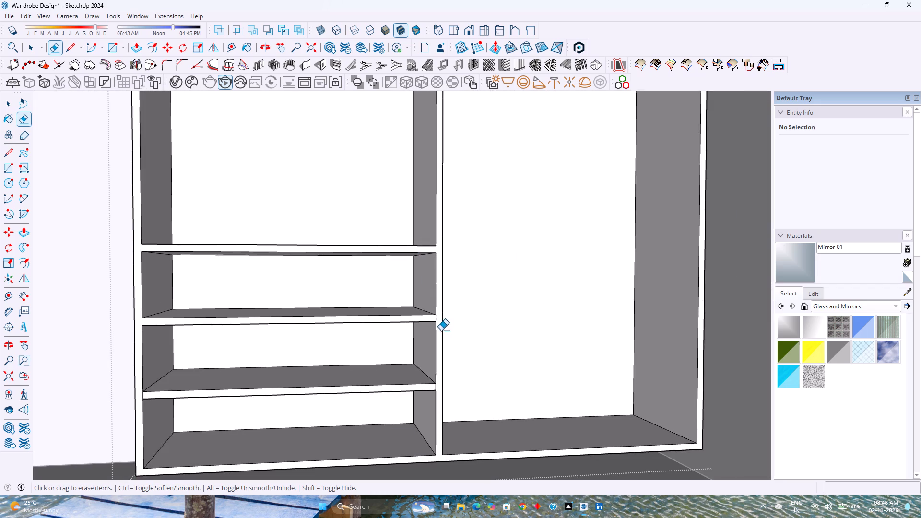
scroll(440, 330, up, 12)
click(426, 295)
Erase the short front edges where both ends of the lowest shelf meet the frame.
scroll(426, 295, down, 3)
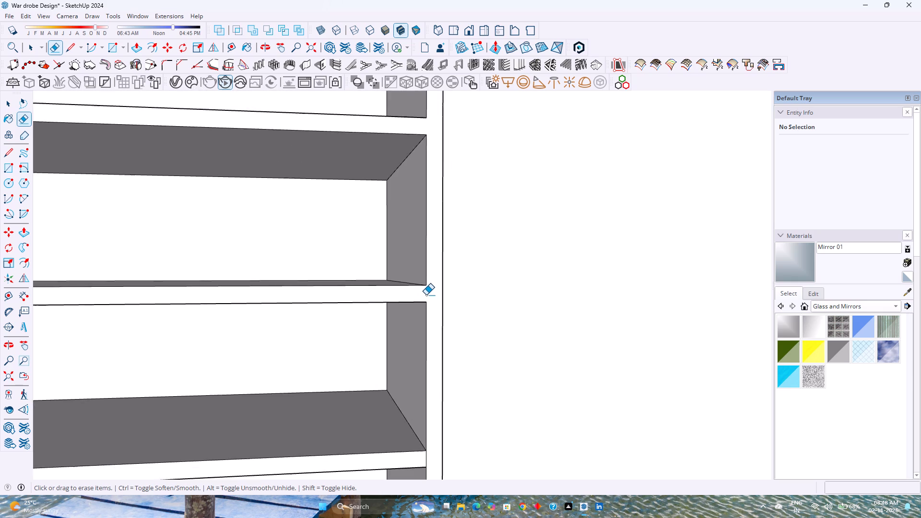
scroll(426, 295, down, 15)
scroll(413, 360, up, 7)
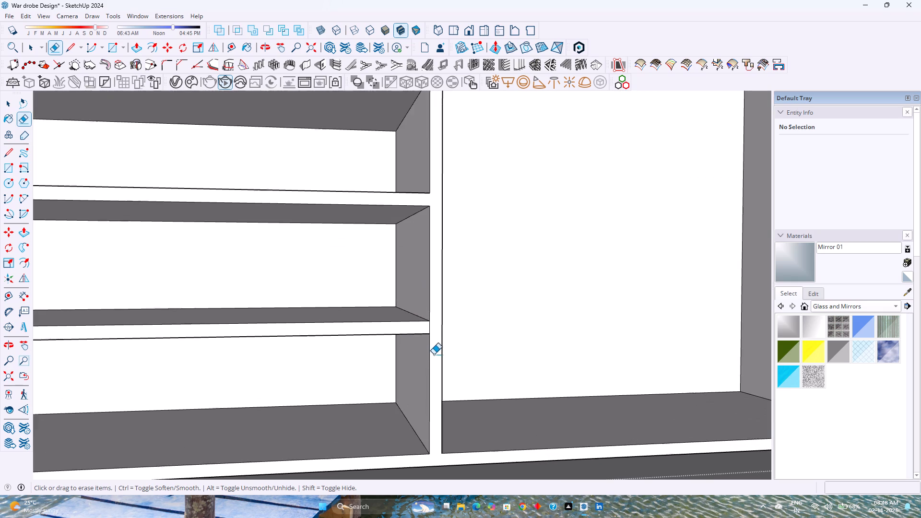
scroll(434, 354, up, 6)
double_click(434, 326)
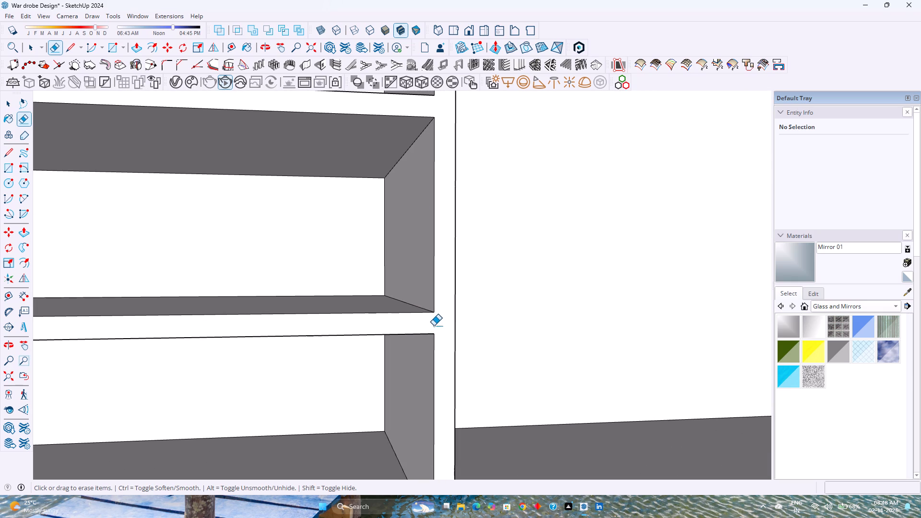
scroll(434, 324, down, 17)
scroll(262, 326, up, 4)
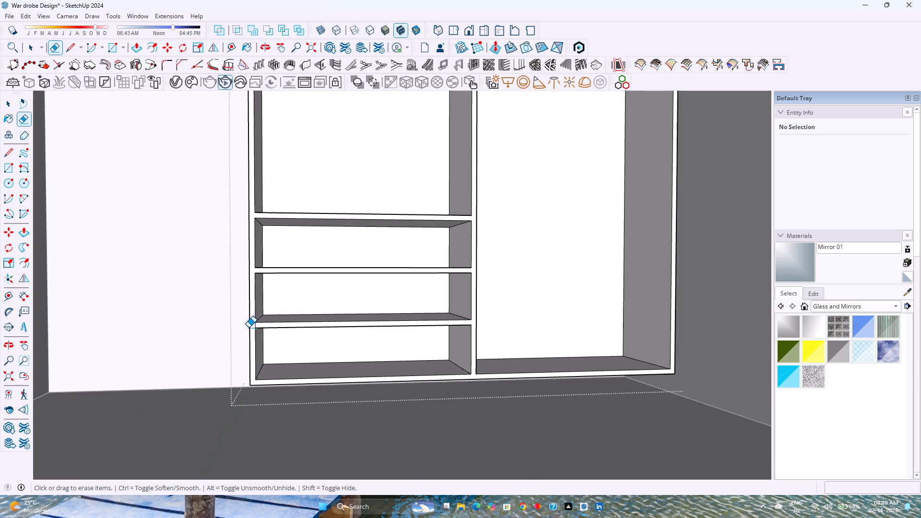
scroll(248, 328, up, 10)
click(259, 320)
scroll(259, 320, down, 5)
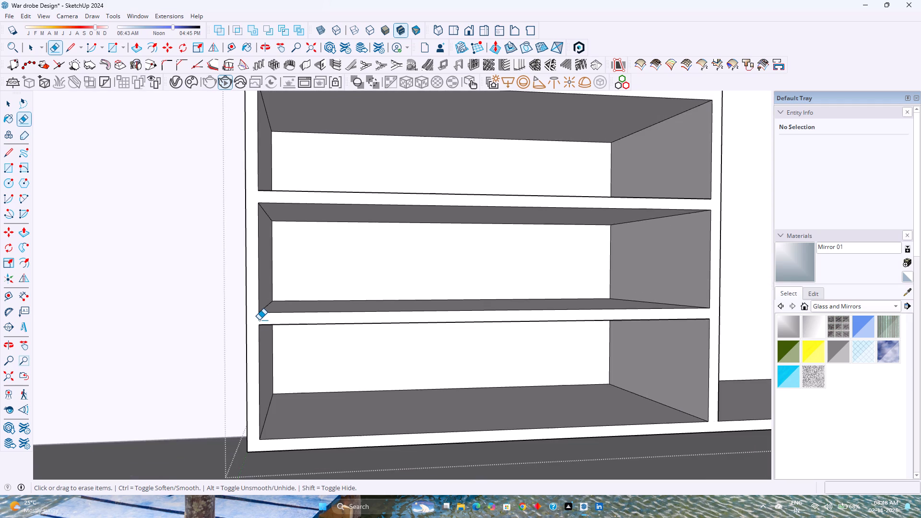
Measure the front height of the lowest shelf opening and the opening above it, without placing dimensions.
key(space)
scroll(271, 324, down, 5)
middle_drag(280, 332, 257, 307)
middle_click(257, 306)
middle_drag(256, 306, 251, 318)
scroll(396, 320, down, 4)
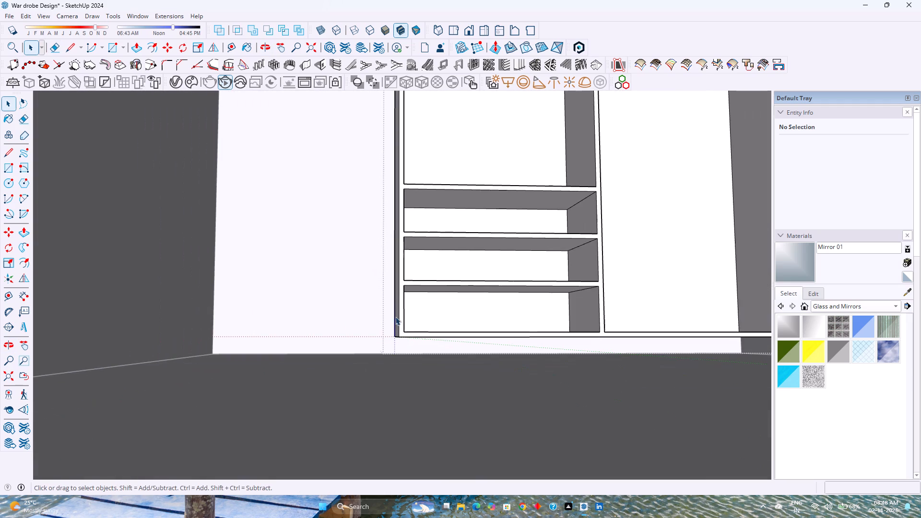
shift+middle_drag(482, 306, 449, 353)
middle_drag(450, 354, 343, 365)
middle_click(343, 365)
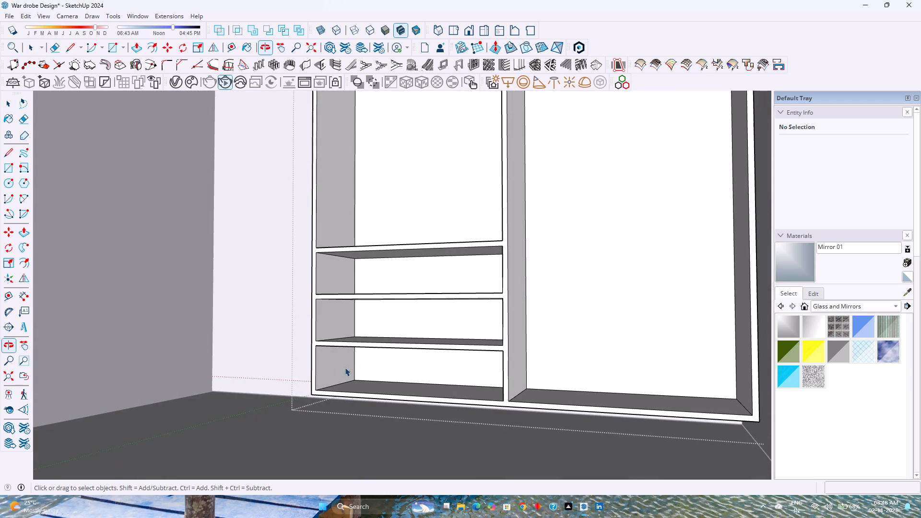
click(26, 297)
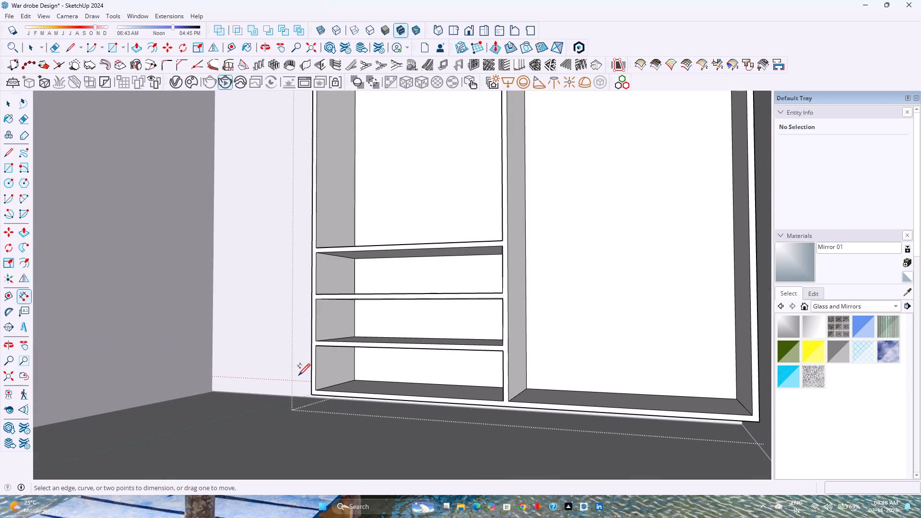
click(316, 361)
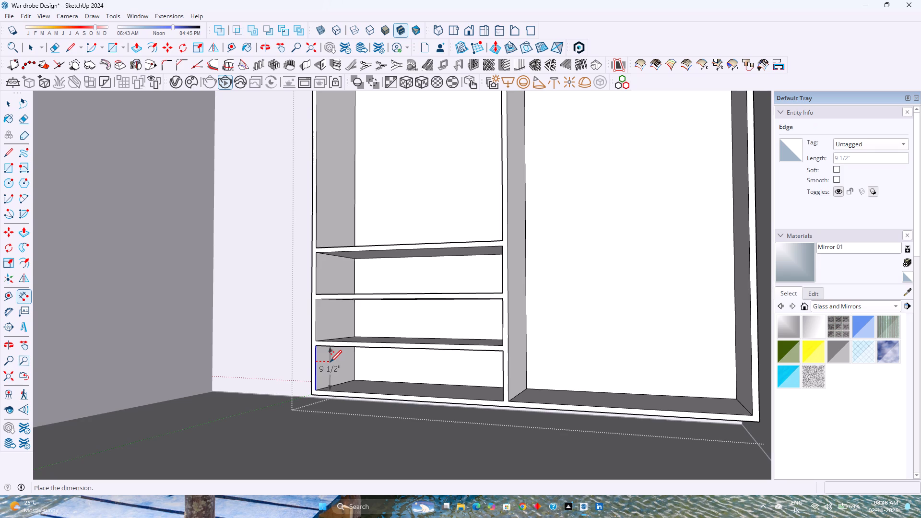
key(Escape)
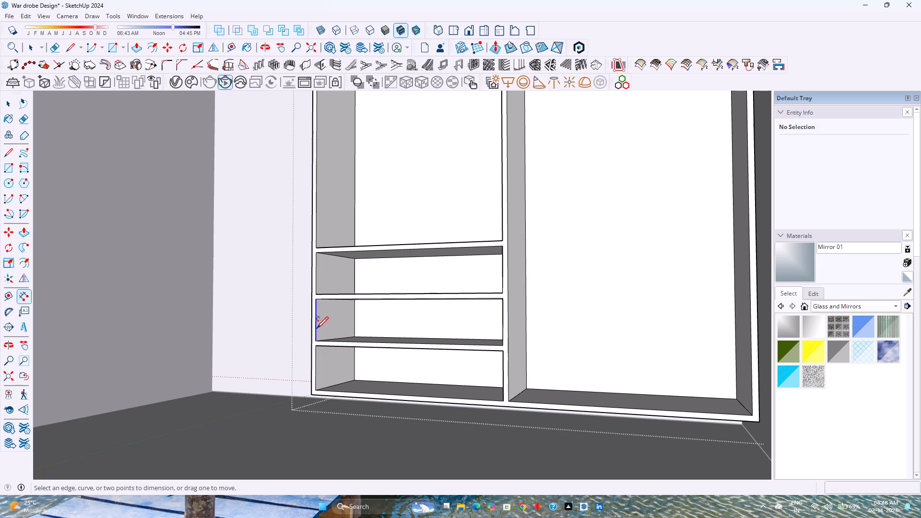
click(317, 328)
key(Escape)
Lower the lowest shelf by pulling its underside down 0.5" and pushing its top face down 0.5".
scroll(350, 353, up, 3)
middle_drag(350, 353, 349, 353)
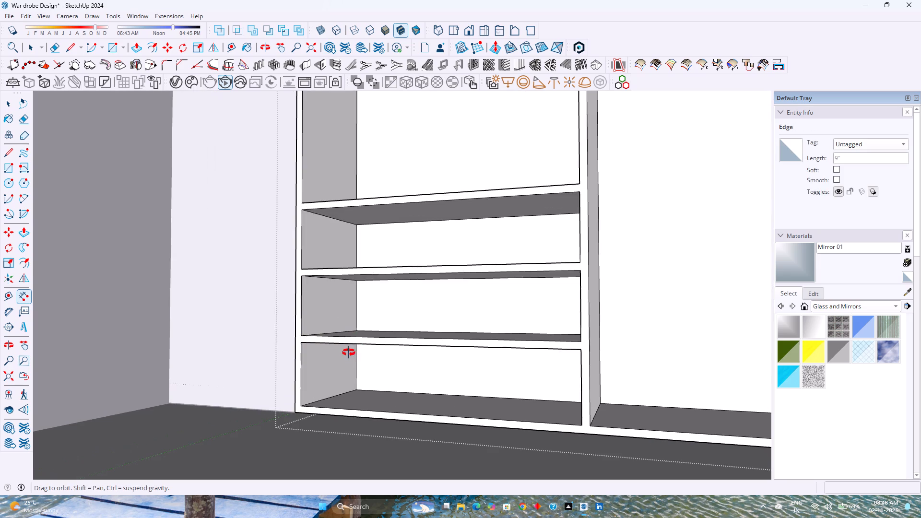
middle_drag(349, 353, 351, 345)
scroll(362, 338, up, 4)
shift+middle_drag(361, 341, 338, 390)
middle_drag(328, 395, 328, 359)
key(p)
click(346, 330)
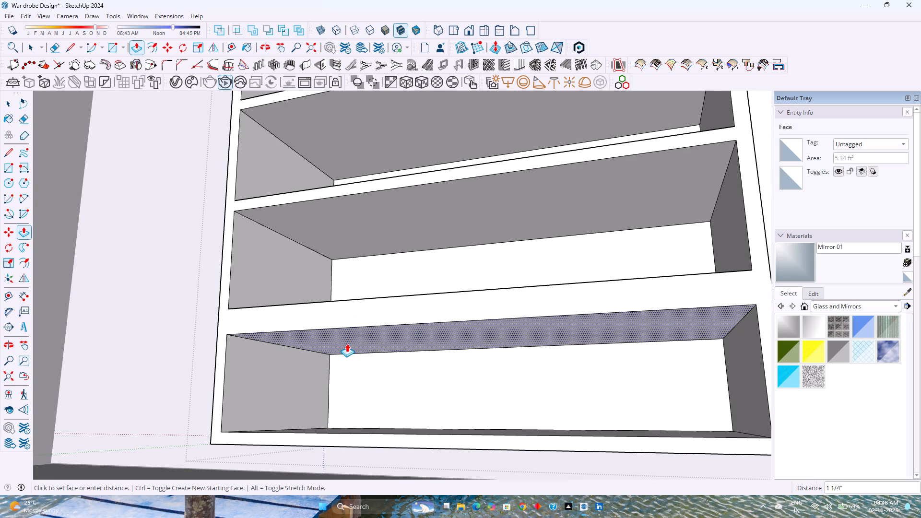
text(0.5)
key(Return)
middle_drag(347, 343, 352, 422)
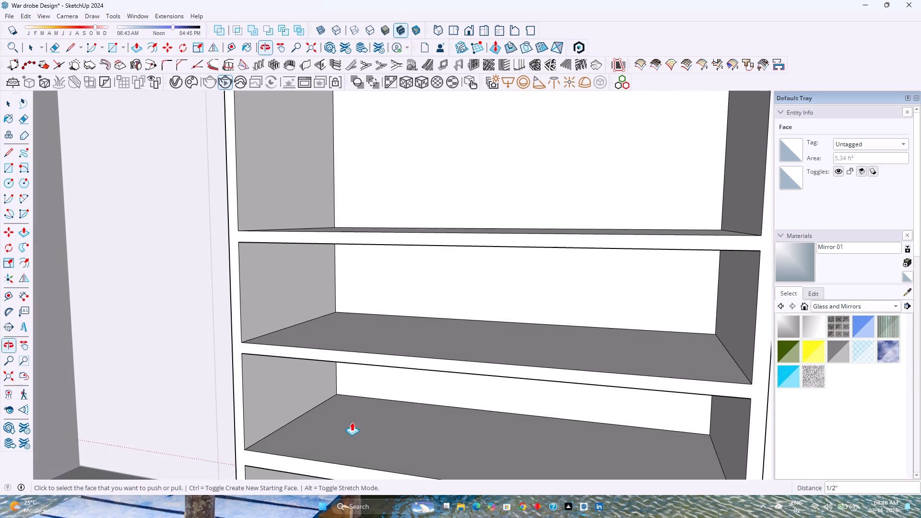
click(347, 427)
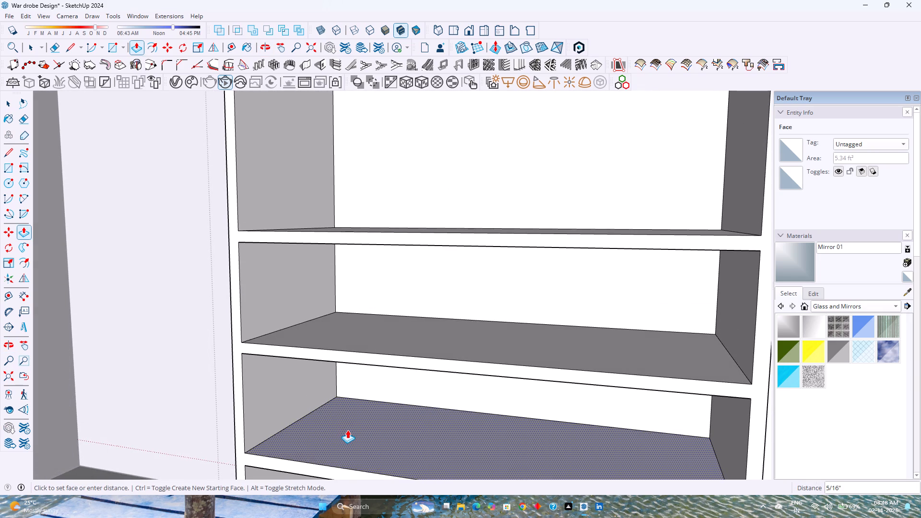
text(0.5)
key(Return)
Lower the middle shelf by pulling its underside down 0.5" and pushing its top face down 0.5".
middle_drag(345, 356, 343, 312)
middle_click(344, 311)
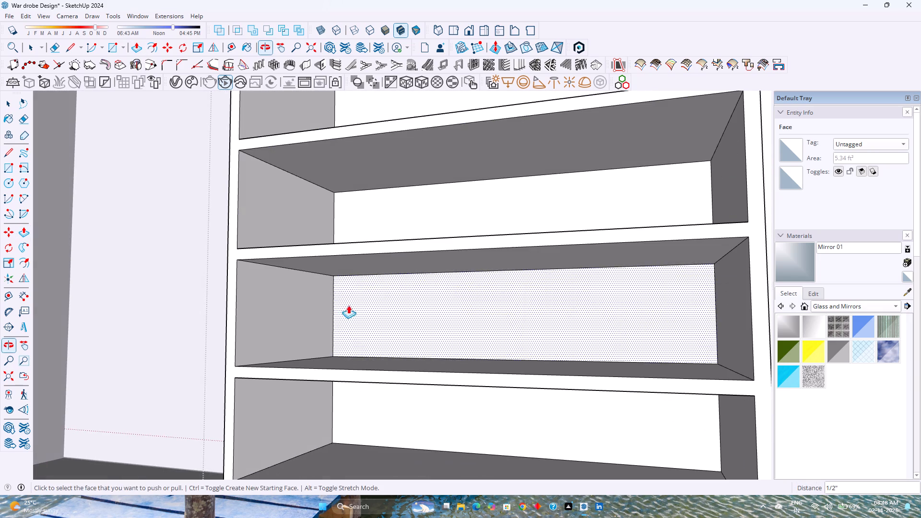
click(364, 263)
key(0)
key(period)
key(5)
key(Return)
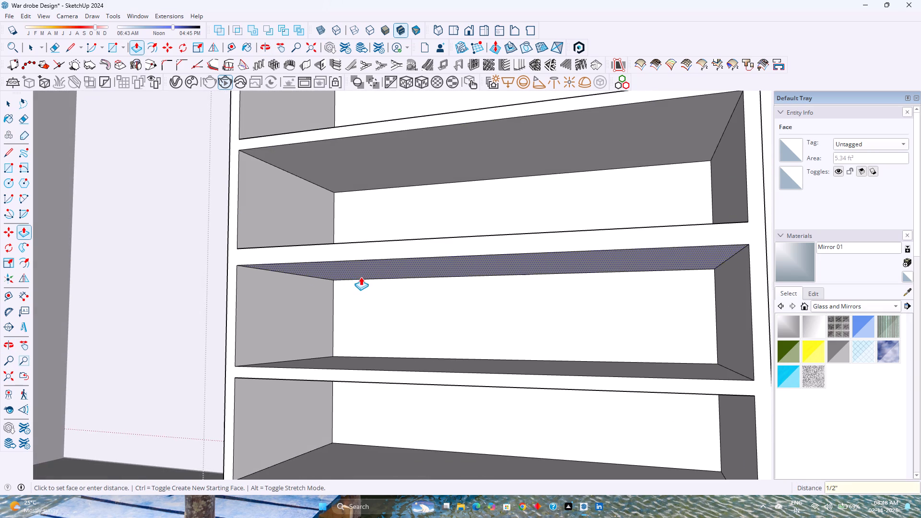
middle_drag(360, 277, 372, 355)
click(368, 381)
text(0.5)
key(Return)
Lower the top shelf by pulling its underside down 0.5" and pushing its top face down 0.5".
middle_drag(364, 387, 350, 327)
click(373, 187)
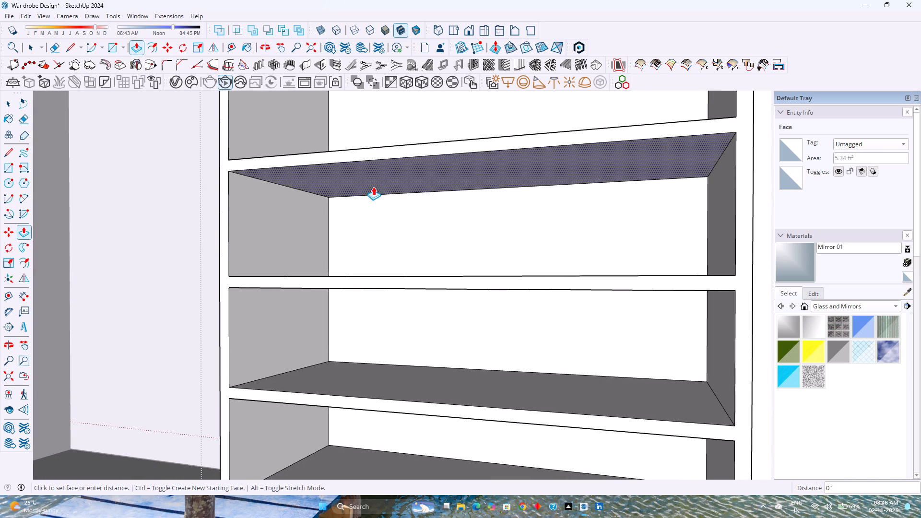
key(0)
key(period)
key(5)
key(Return)
middle_drag(378, 216, 392, 282)
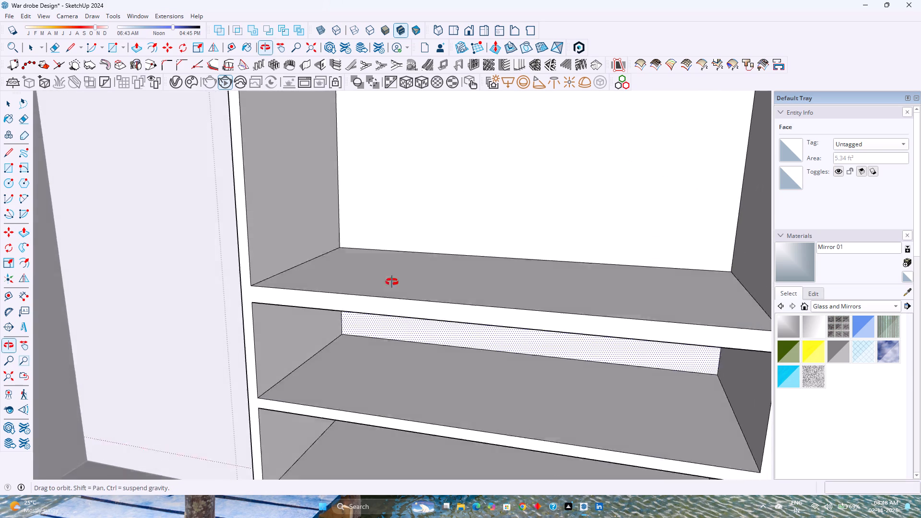
middle_drag(392, 282, 392, 287)
click(380, 281)
text(0.5)
key(Return)
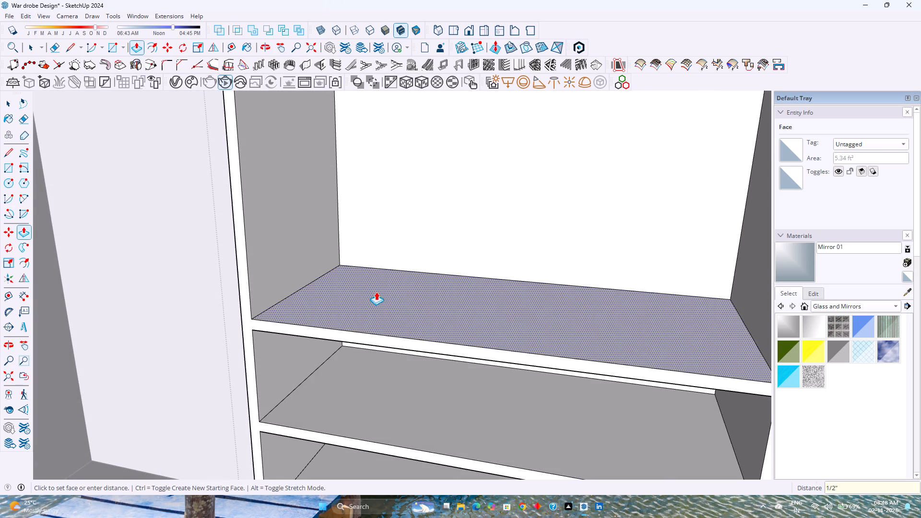
Measure the height of the open compartment above the lower-left shelves along its back edge, without placing a dimension.
key(space)
scroll(376, 286, down, 11)
middle_click(356, 307)
middle_drag(355, 303, 377, 262)
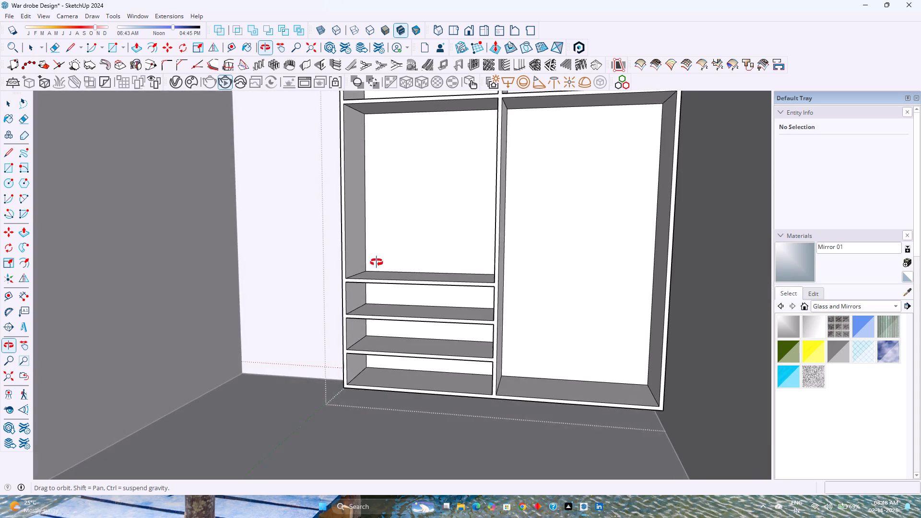
middle_drag(377, 262, 382, 259)
shift+middle_drag(383, 259, 354, 332)
shift+middle_click(354, 332)
middle_drag(351, 341, 353, 318)
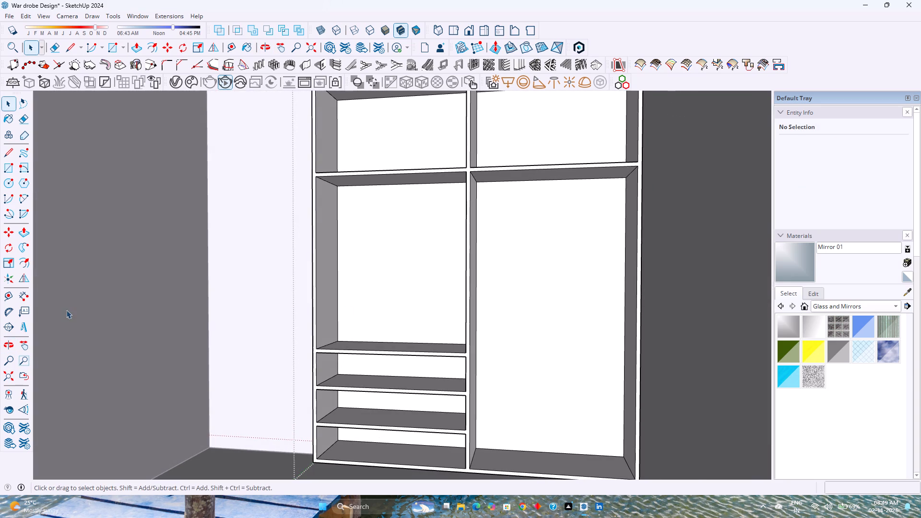
click(27, 298)
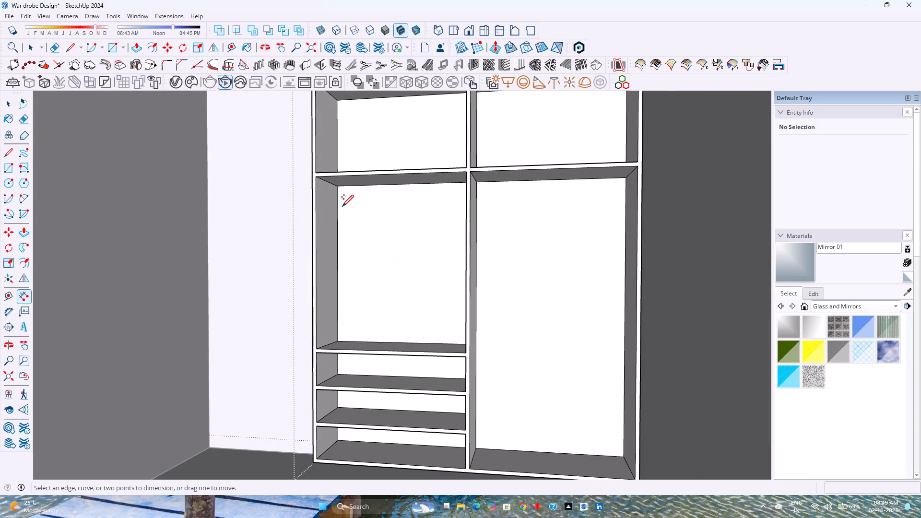
click(338, 205)
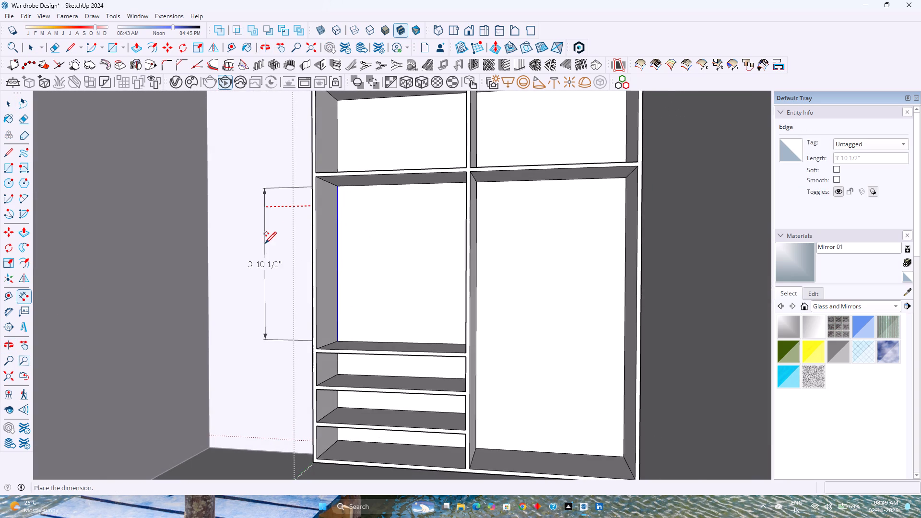
key(Escape)
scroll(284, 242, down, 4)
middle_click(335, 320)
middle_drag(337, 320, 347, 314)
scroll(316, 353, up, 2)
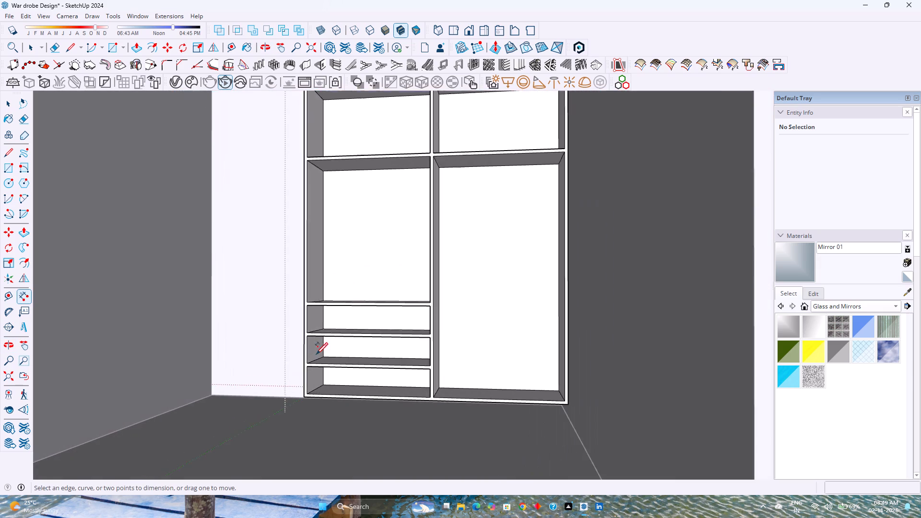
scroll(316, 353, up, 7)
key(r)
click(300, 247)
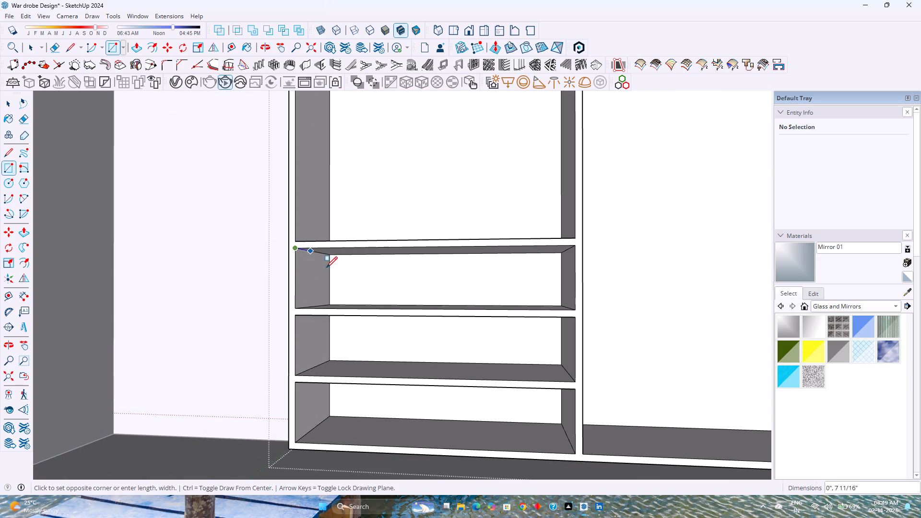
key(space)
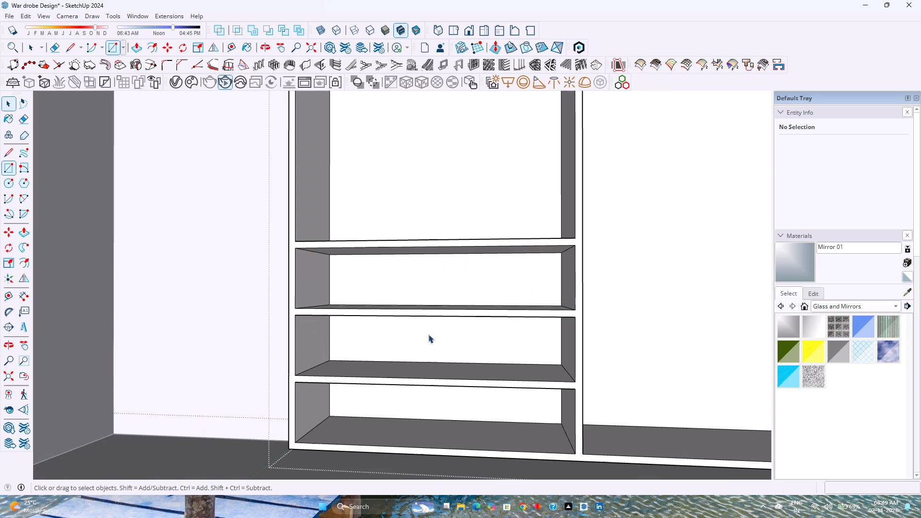
Copy the lower-right compartment's bottom back edge 2' 6" straight up and divide the distance into two equal spaces.
scroll(381, 332, down, 4)
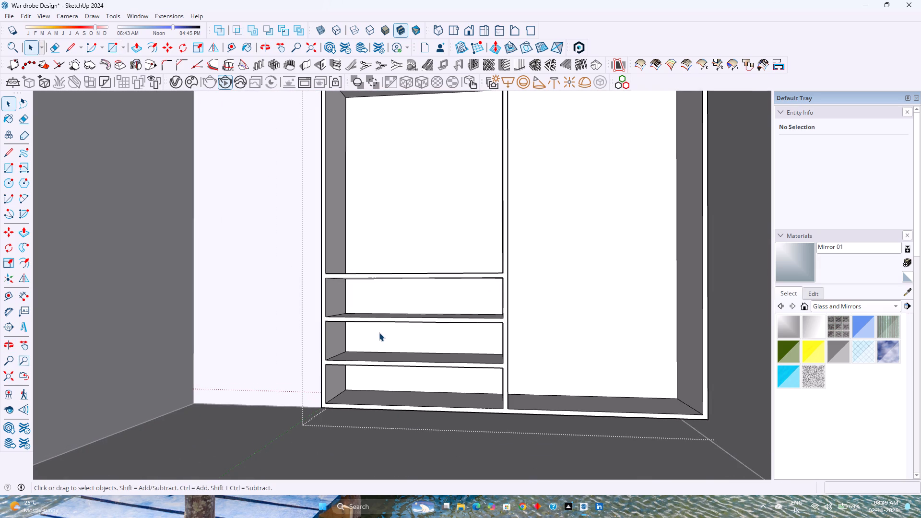
scroll(379, 332, down, 6)
middle_drag(380, 342, 356, 371)
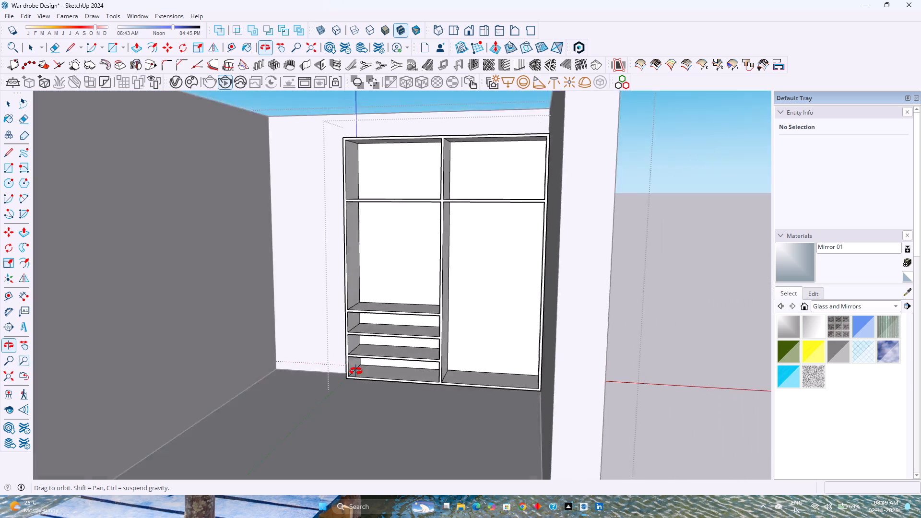
middle_drag(356, 371, 398, 355)
middle_click(398, 355)
scroll(389, 352, up, 2)
shift+middle_drag(395, 351, 317, 383)
shift+middle_click(317, 383)
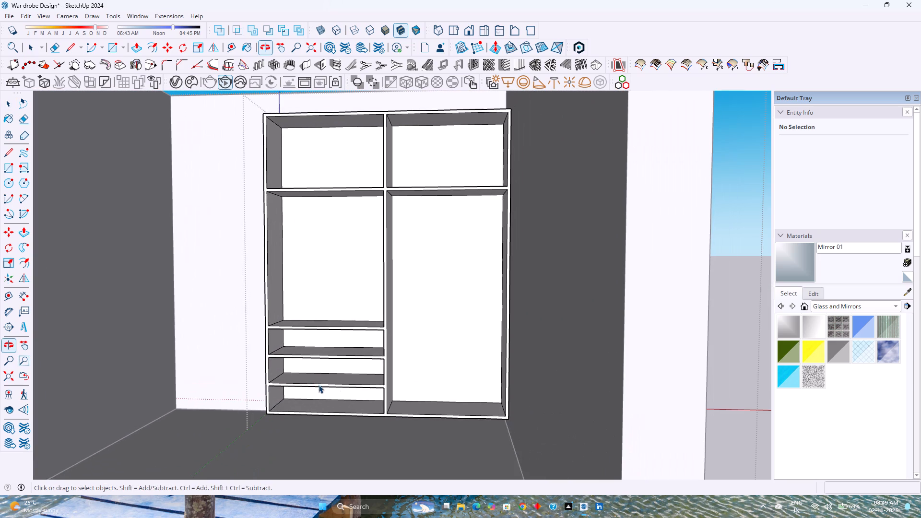
click(410, 400)
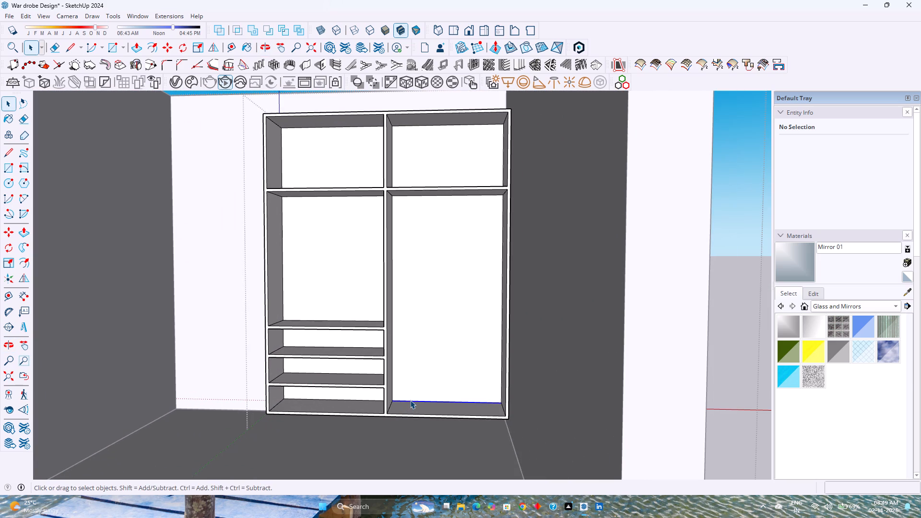
key(m)
click(391, 400)
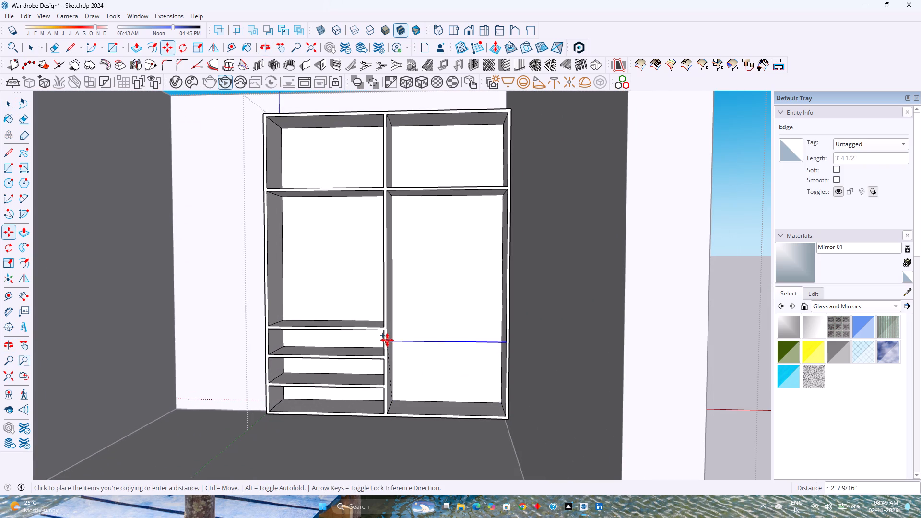
key(Up)
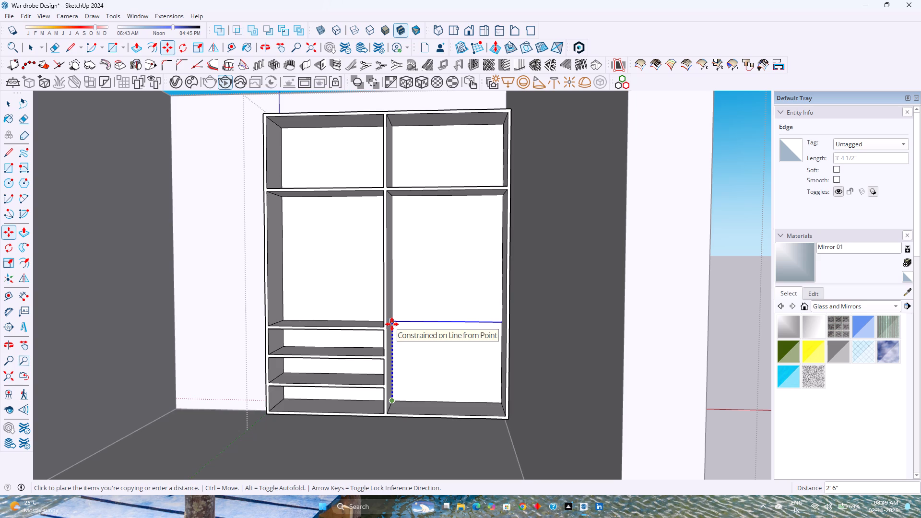
click(392, 324)
text(/2)
key(Return)
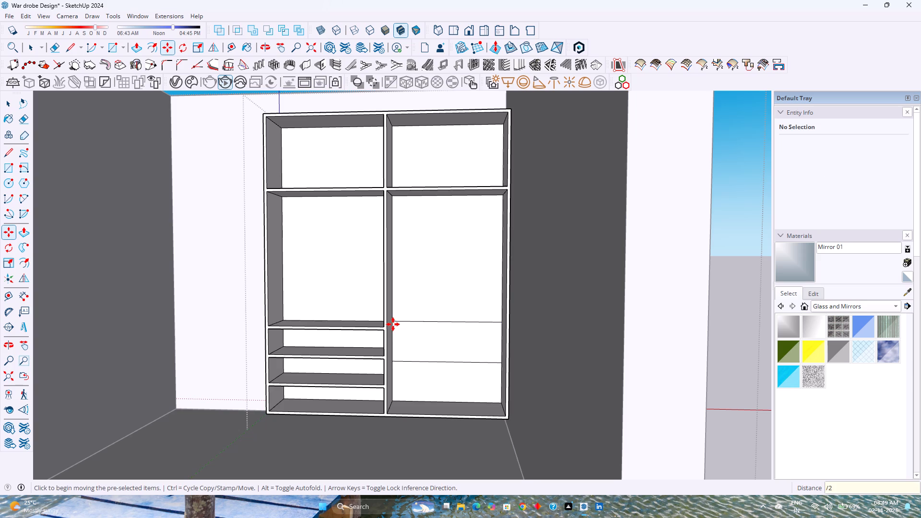
Select only the two new edges on the lower-right compartment's back face and move them up 0.5".
key(space)
drag(434, 373, 416, 294)
right_click(427, 335)
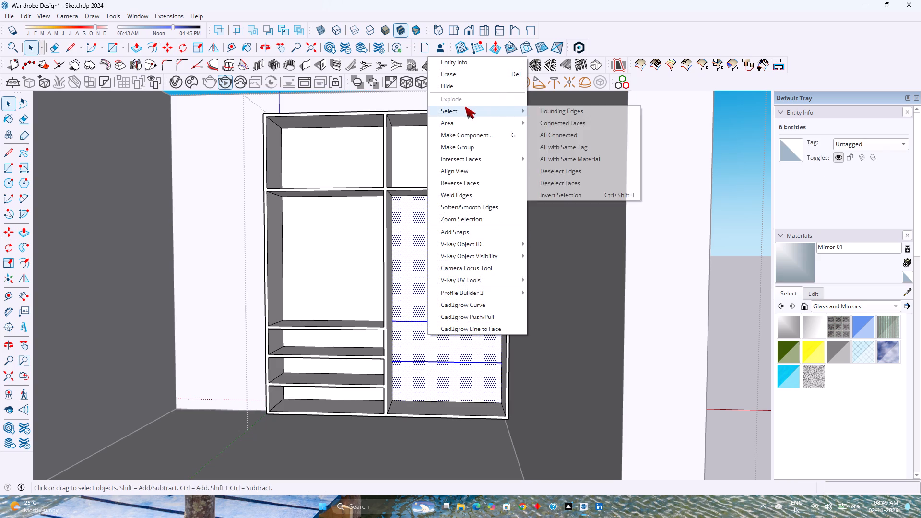
click(556, 182)
key(m)
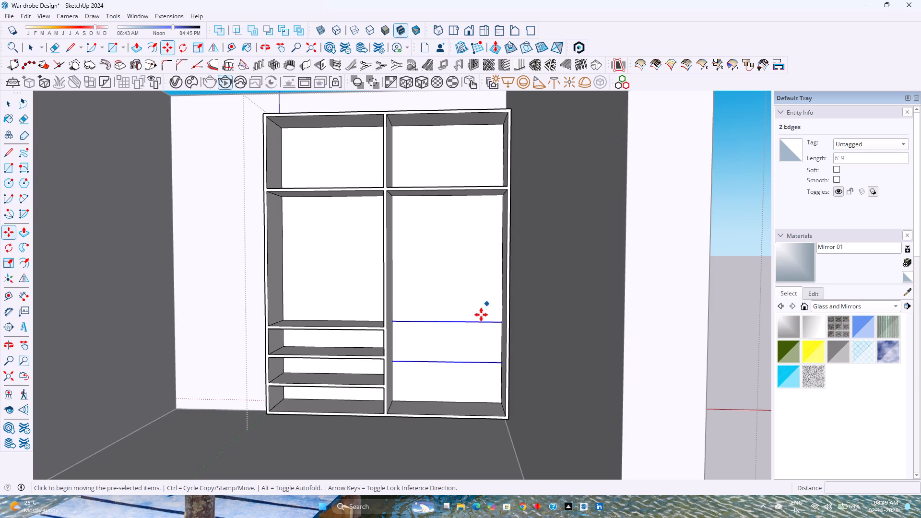
click(394, 363)
key(Up)
key(Down)
key(0)
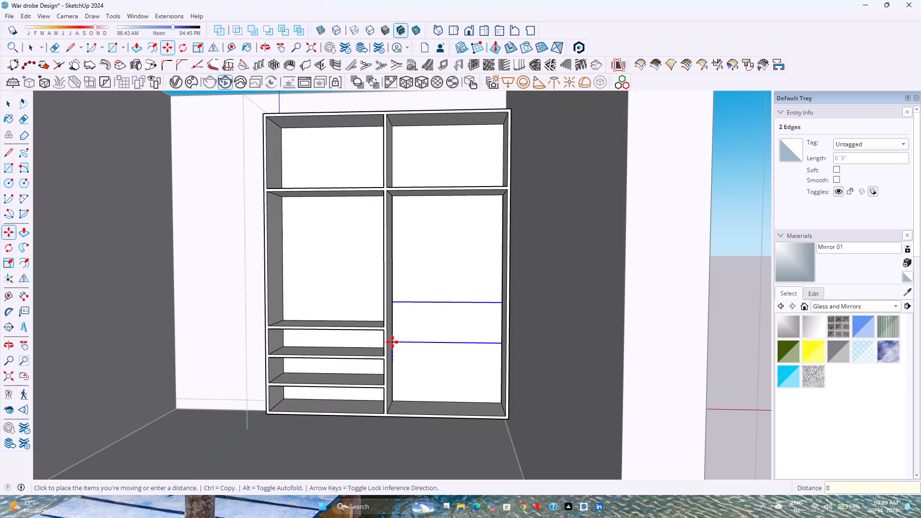
text(.5)
key(Return)
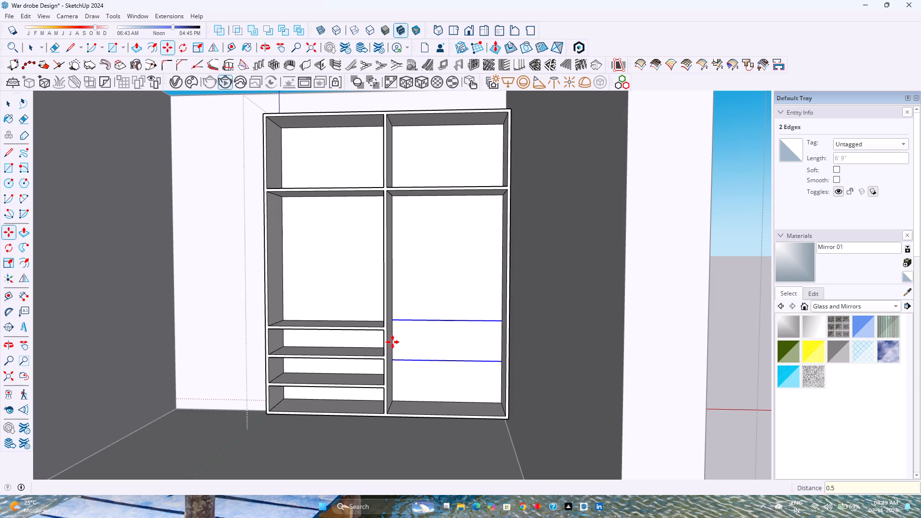
Copy the two edges 1" straight down to outline two shelf strips on the lower-right compartment's back face.
click(395, 359)
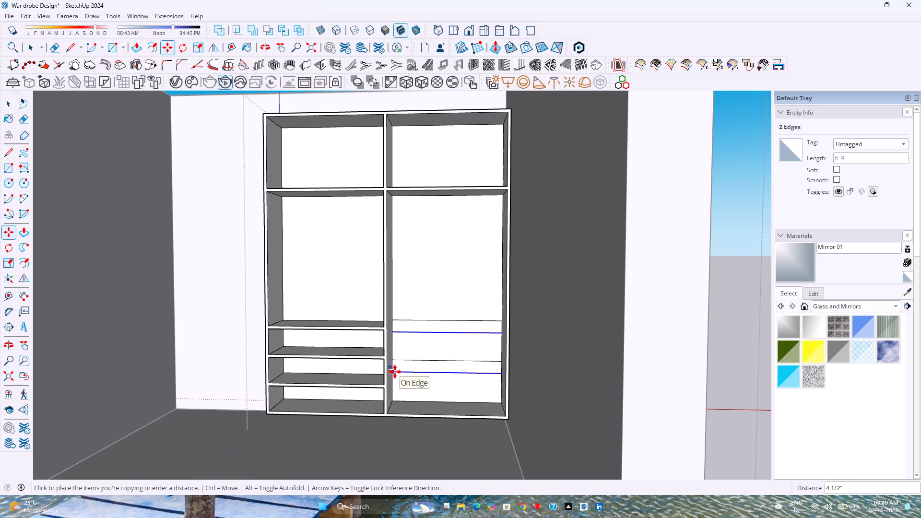
key(Up)
key(1)
key(Return)
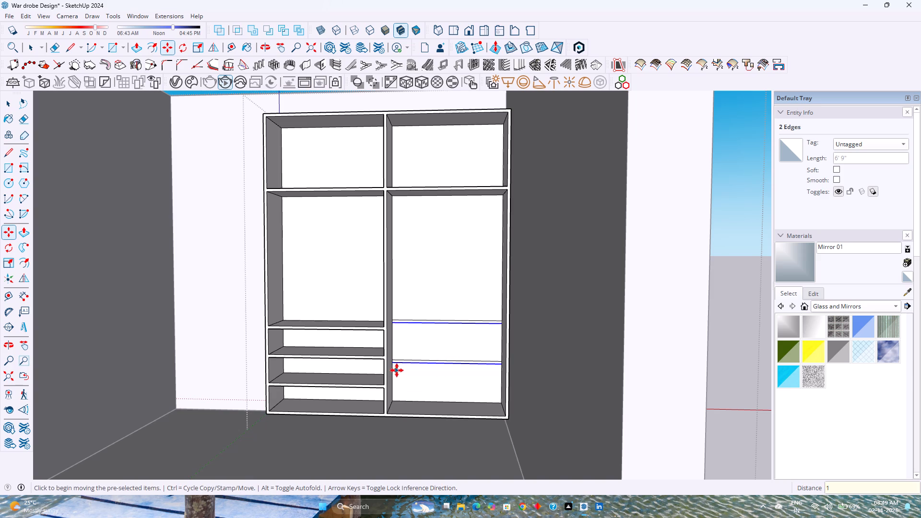
key(space)
Push/pull both 1" strips in the lower-right compartment 1' 7" forward to the wardrobe's front face, forming two shelves.
scroll(416, 372, up, 2)
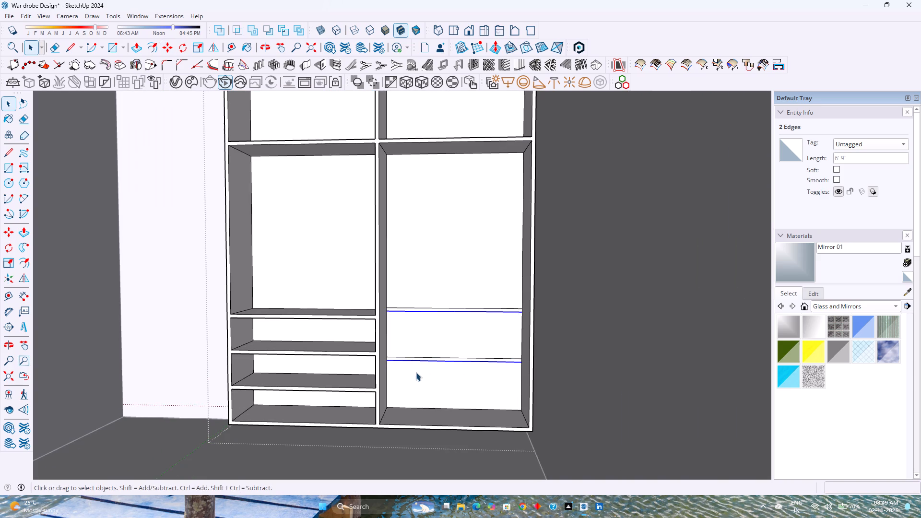
key(p)
scroll(414, 368, up, 4)
click(396, 353)
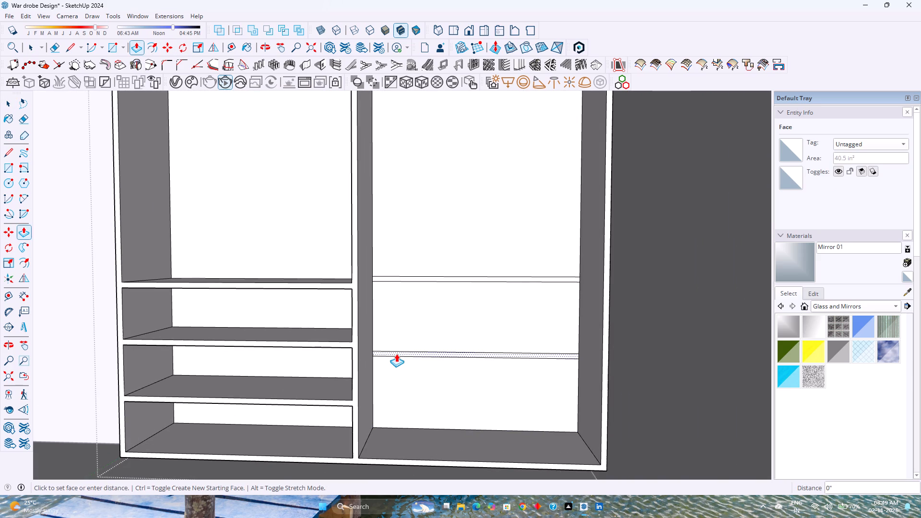
click(395, 355)
key(ctrl+z)
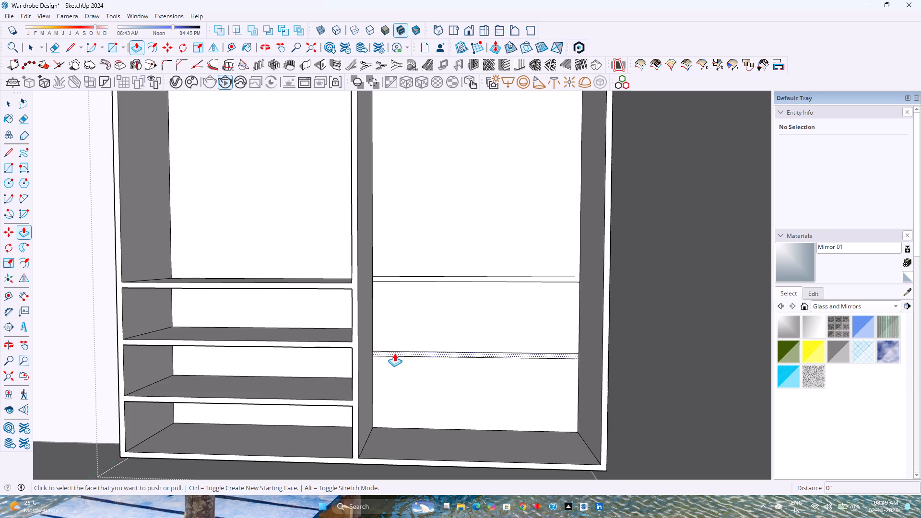
click(394, 353)
click(332, 343)
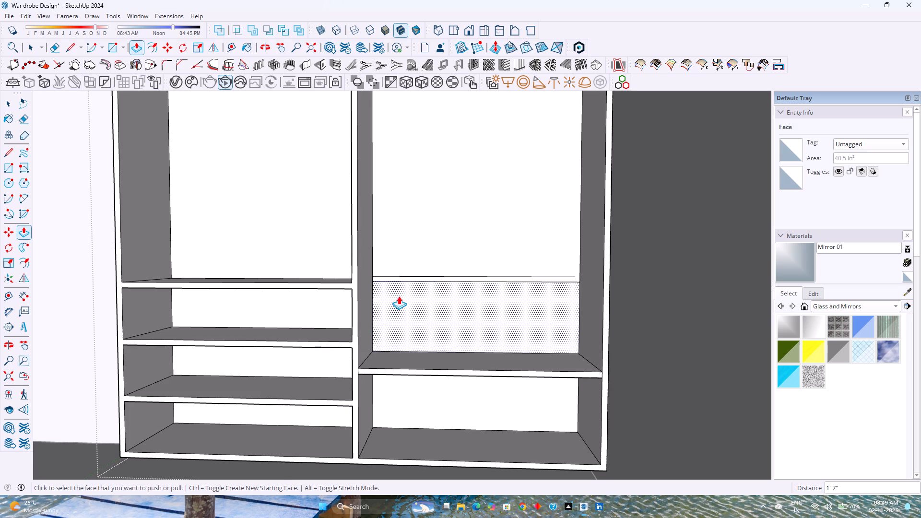
click(401, 279)
click(401, 279)
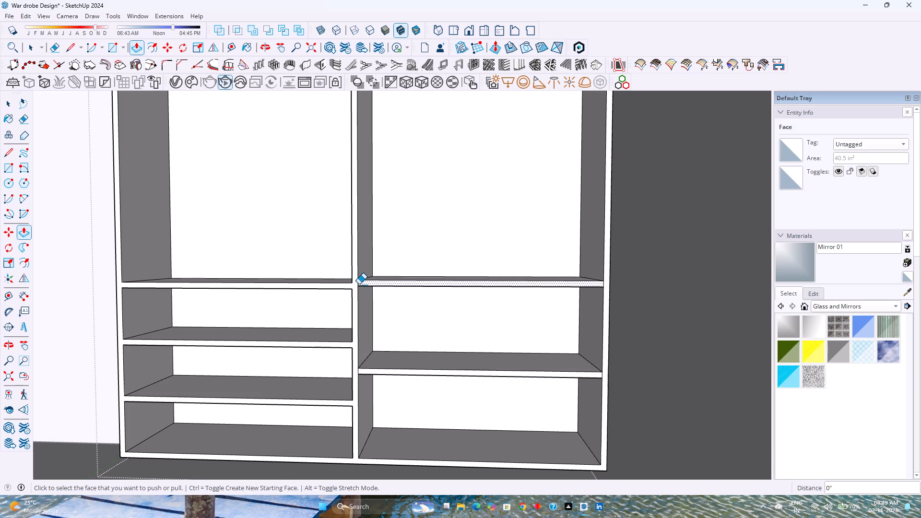
Erase the leftover short edges where both ends of the two new right-hand shelves meet the wardrobe's front frame.
key(e)
scroll(360, 276, up, 8)
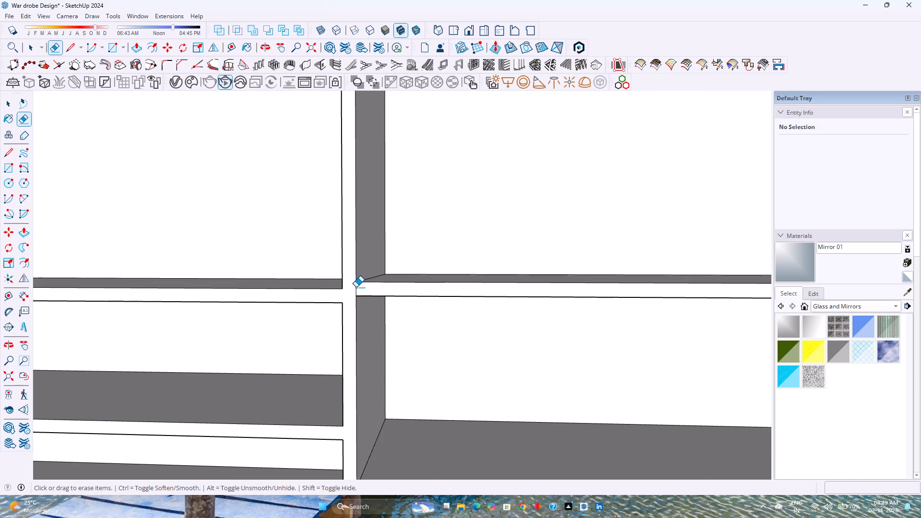
click(356, 287)
scroll(352, 291, down, 8)
shift+middle_drag(358, 309, 333, 327)
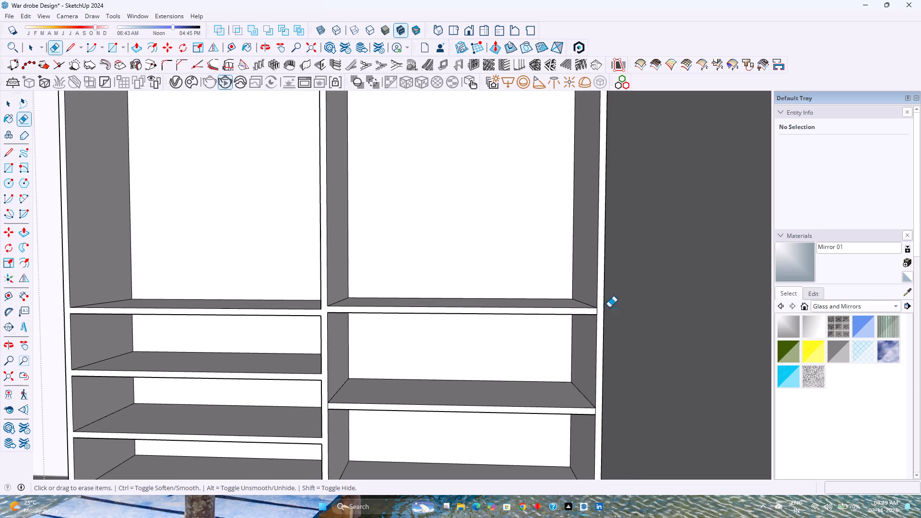
scroll(580, 316, up, 10)
click(613, 304)
scroll(599, 304, down, 7)
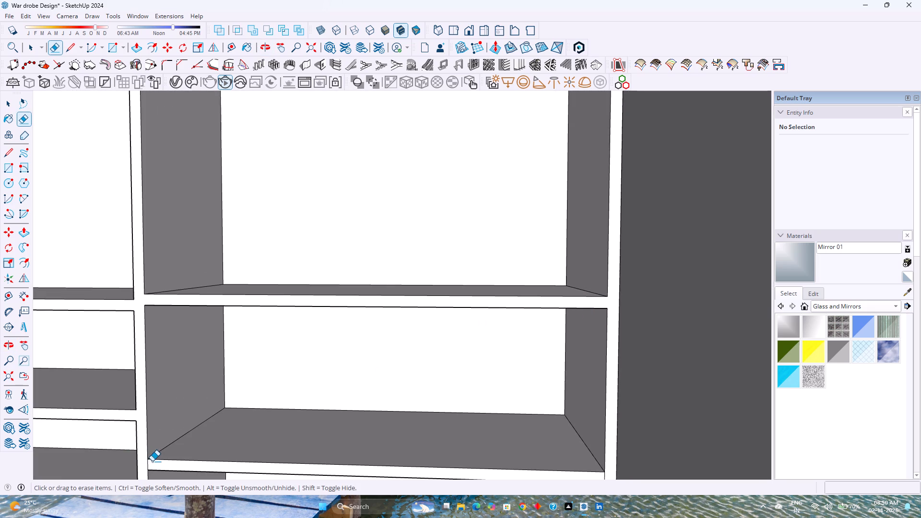
click(148, 463)
scroll(225, 396, down, 4)
shift+middle_drag(259, 415, 279, 334)
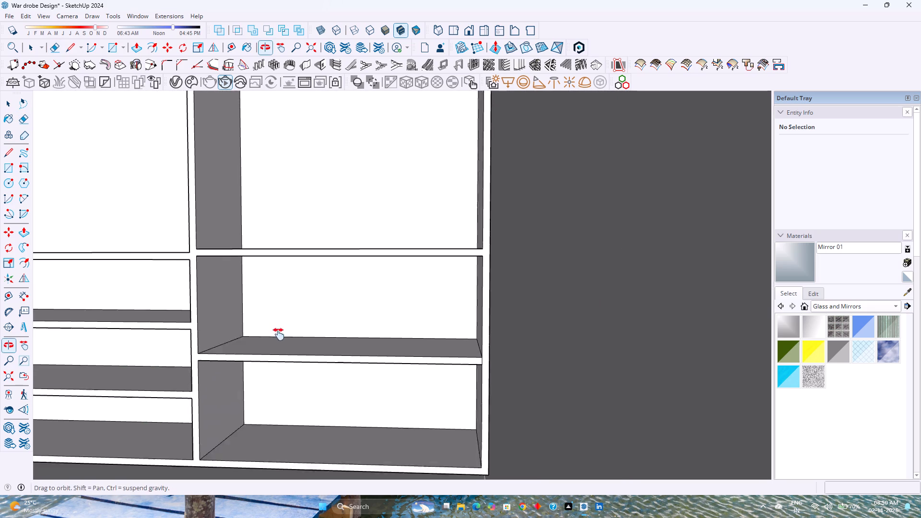
shift+middle_drag(279, 334, 279, 331)
scroll(489, 355, up, 6)
click(477, 342)
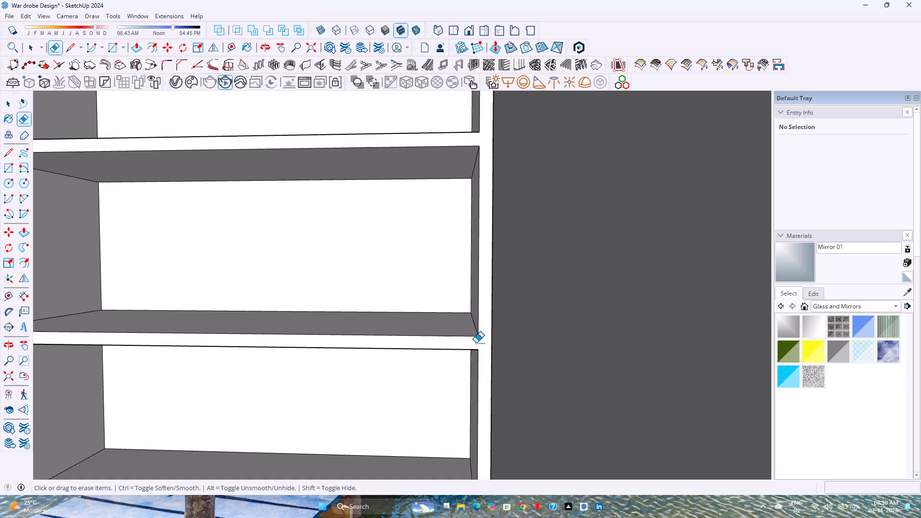
scroll(217, 377, down, 5)
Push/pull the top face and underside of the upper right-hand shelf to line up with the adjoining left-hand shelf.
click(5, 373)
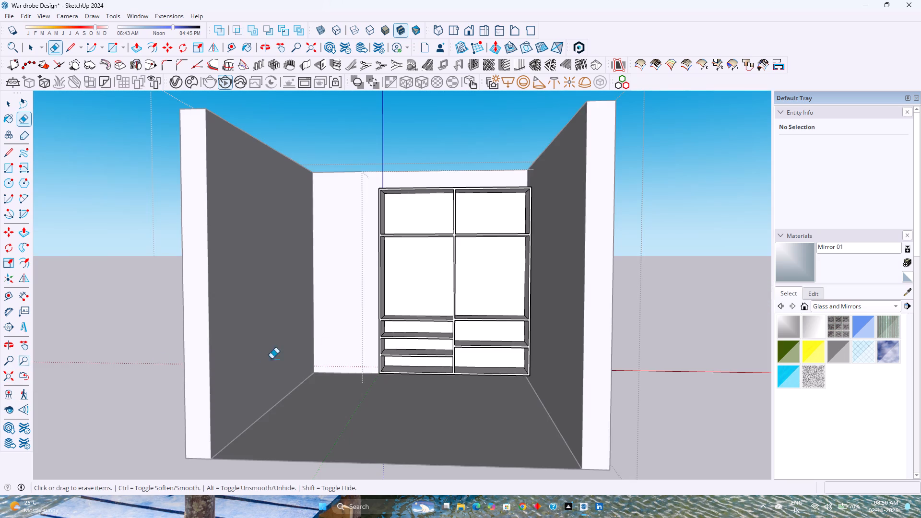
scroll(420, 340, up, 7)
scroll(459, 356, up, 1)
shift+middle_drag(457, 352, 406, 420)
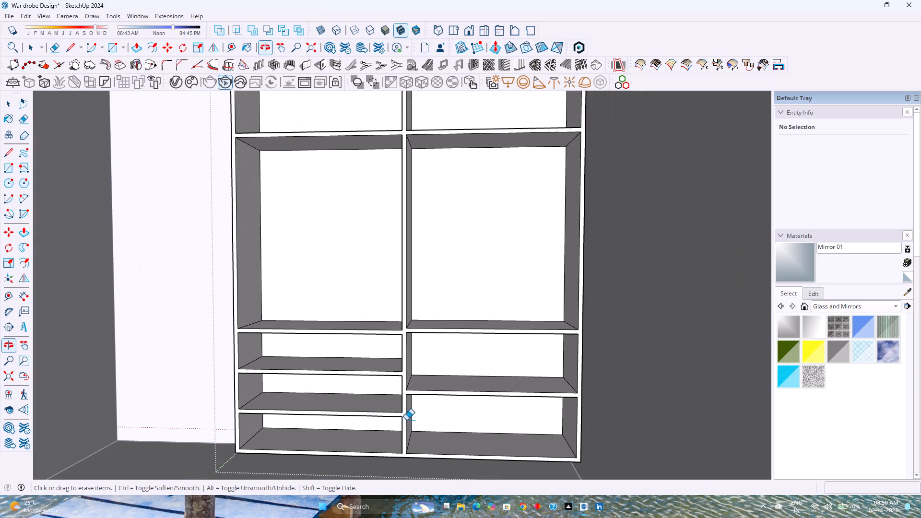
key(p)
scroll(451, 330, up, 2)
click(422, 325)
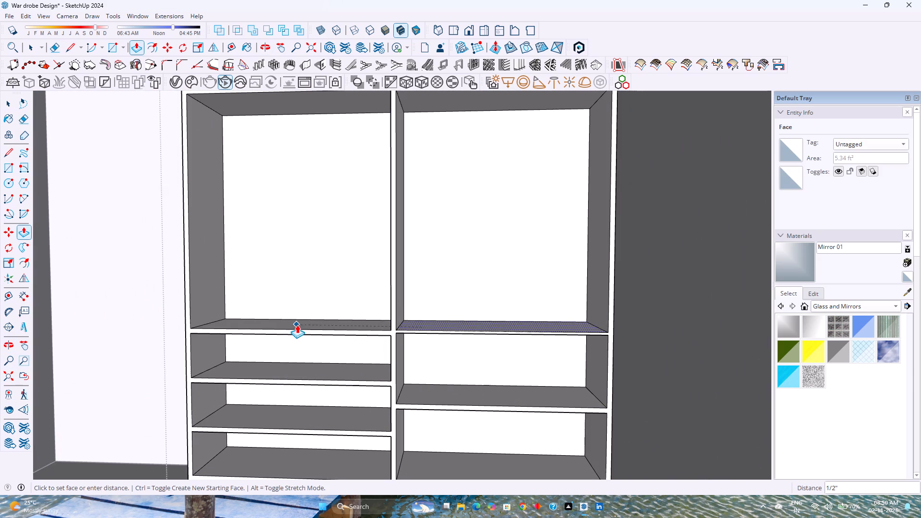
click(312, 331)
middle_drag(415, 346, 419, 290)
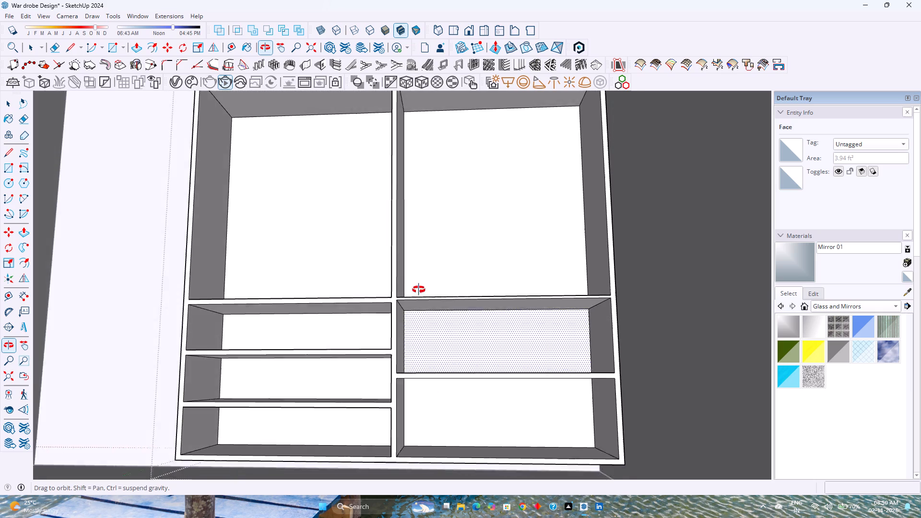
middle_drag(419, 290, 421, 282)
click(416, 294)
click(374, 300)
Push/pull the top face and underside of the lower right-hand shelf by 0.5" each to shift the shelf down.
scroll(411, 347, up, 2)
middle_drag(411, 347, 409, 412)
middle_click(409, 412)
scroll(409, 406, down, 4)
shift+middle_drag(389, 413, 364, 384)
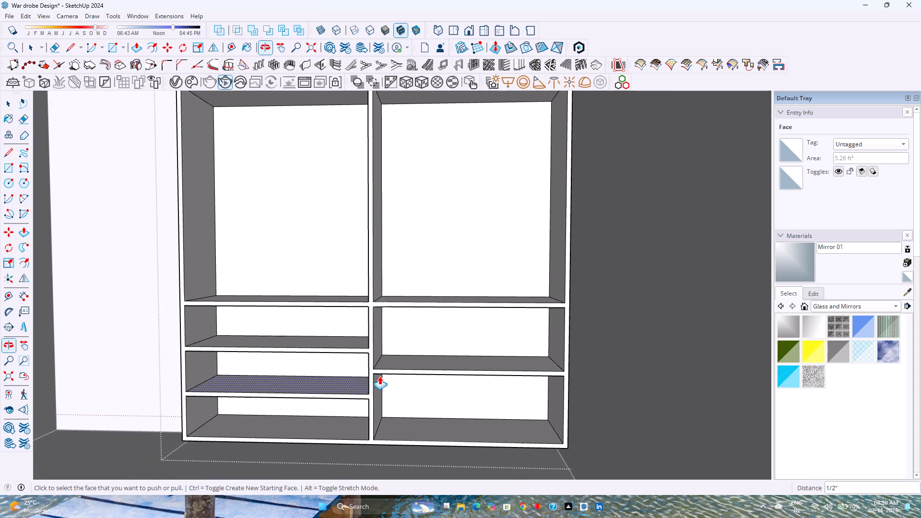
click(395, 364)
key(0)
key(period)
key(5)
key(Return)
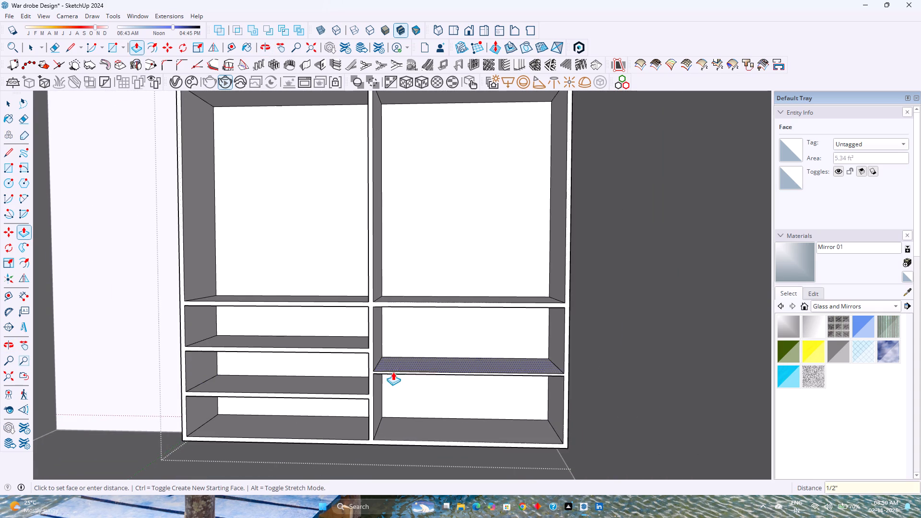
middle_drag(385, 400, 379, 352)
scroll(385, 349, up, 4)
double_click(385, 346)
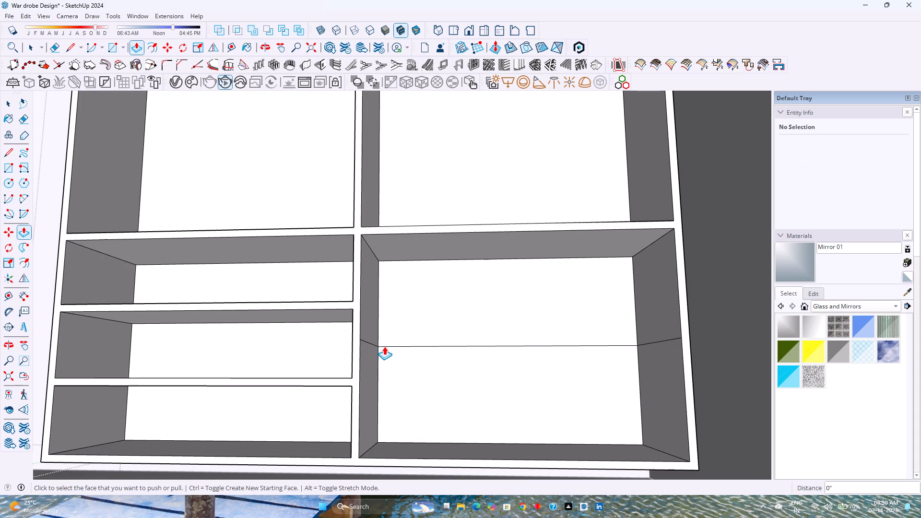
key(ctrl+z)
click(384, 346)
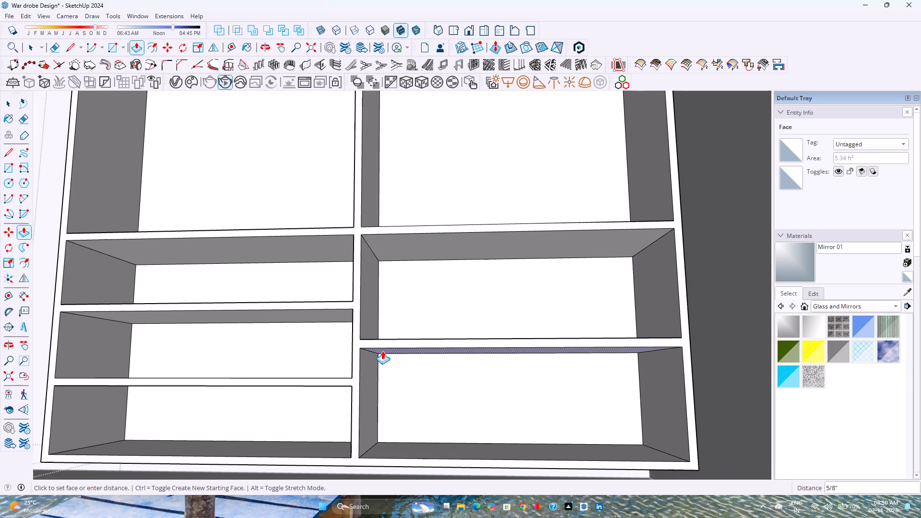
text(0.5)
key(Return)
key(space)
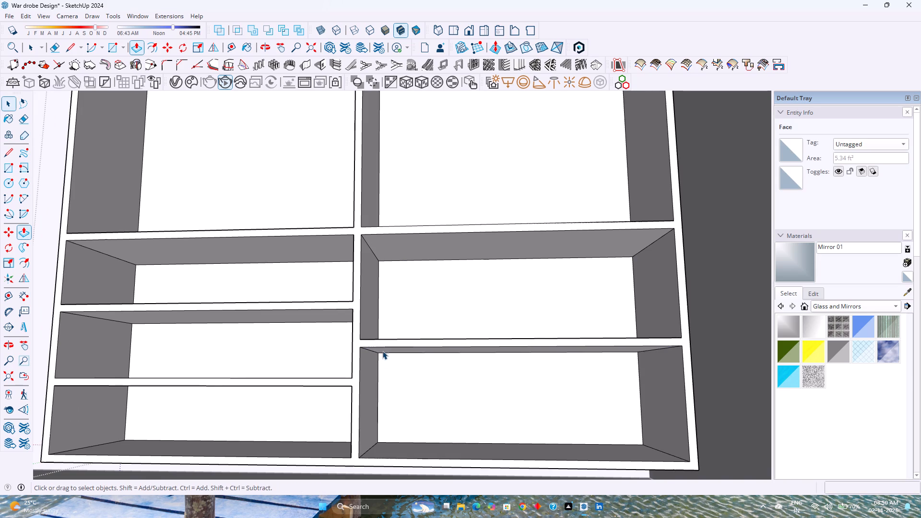
Measure the back-edge heights of the two lower-right compartments.
scroll(375, 356, down, 1)
click(23, 292)
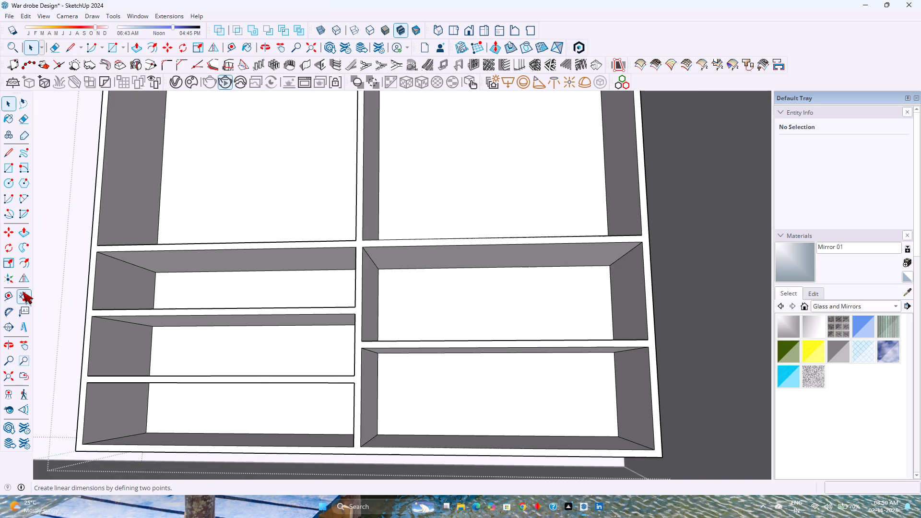
click(377, 372)
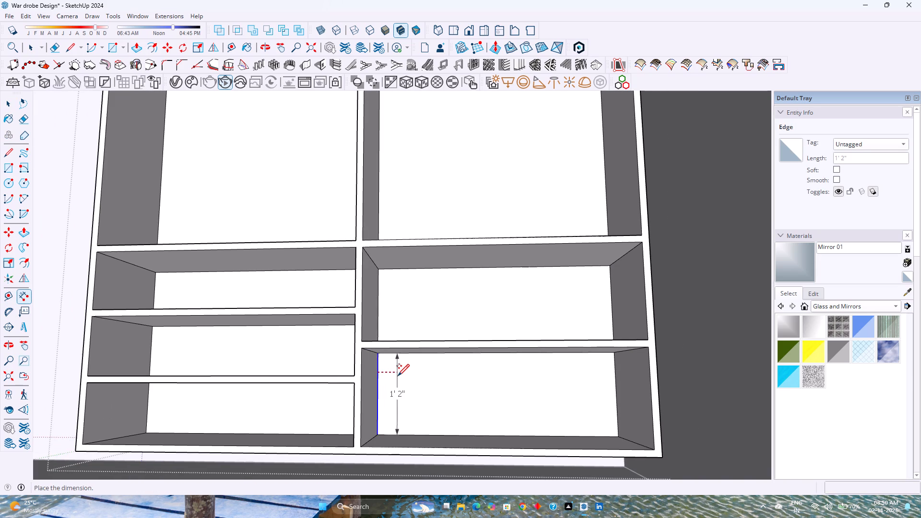
key(Escape)
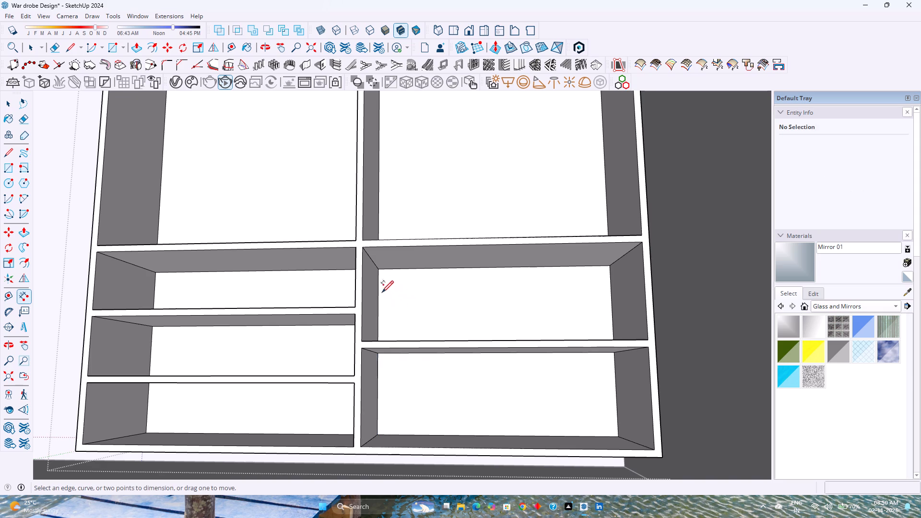
click(378, 286)
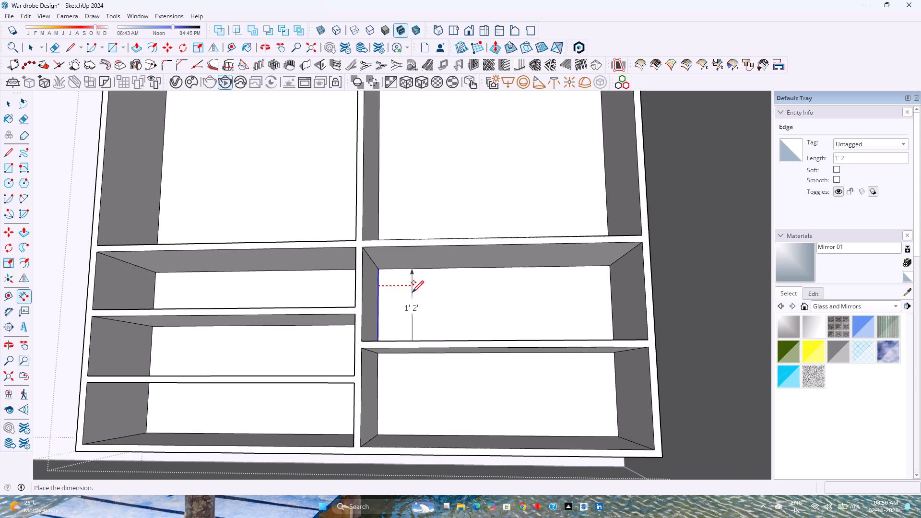
key(Escape)
Examine the wardrobe and its right-hand shelves from several angles and distances.
scroll(429, 327, down, 2)
middle_drag(430, 328, 471, 415)
scroll(463, 400, down, 6)
scroll(463, 400, up, 1)
scroll(463, 400, down, 1)
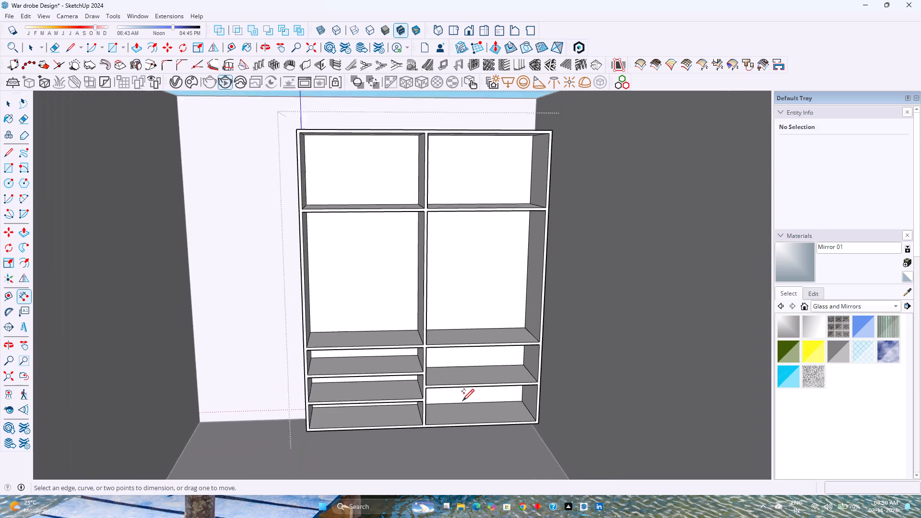
scroll(462, 400, down, 1)
shift+middle_drag(459, 399, 452, 455)
middle_drag(449, 440, 443, 395)
scroll(458, 381, down, 3)
shift+middle_drag(450, 400, 425, 367)
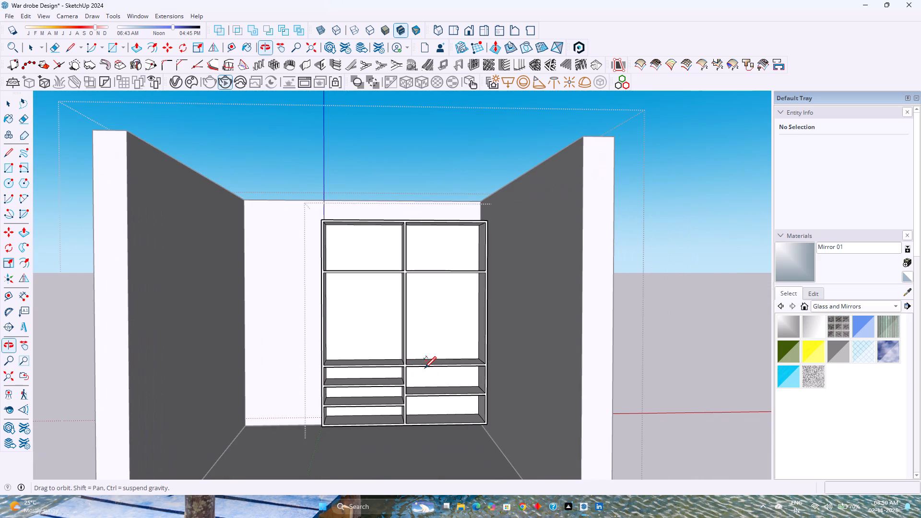
scroll(418, 356, up, 6)
middle_drag(418, 356, 447, 400)
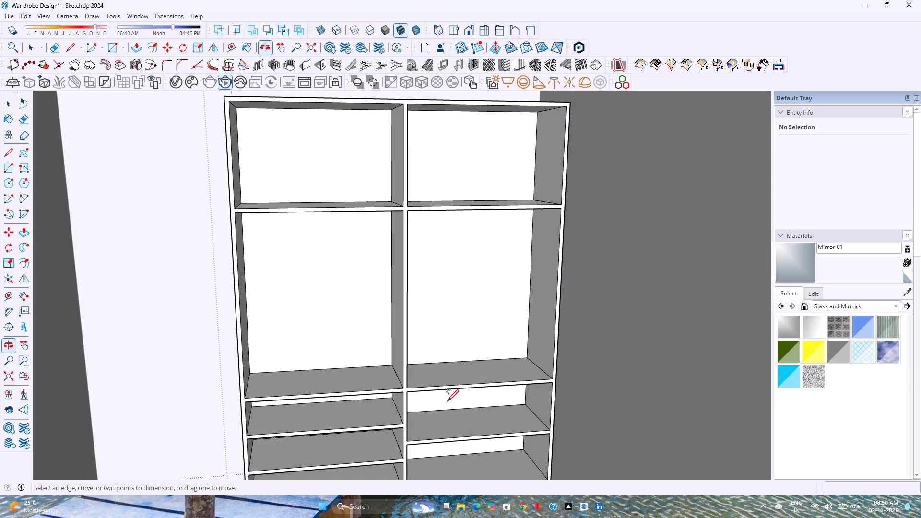
scroll(443, 393, down, 4)
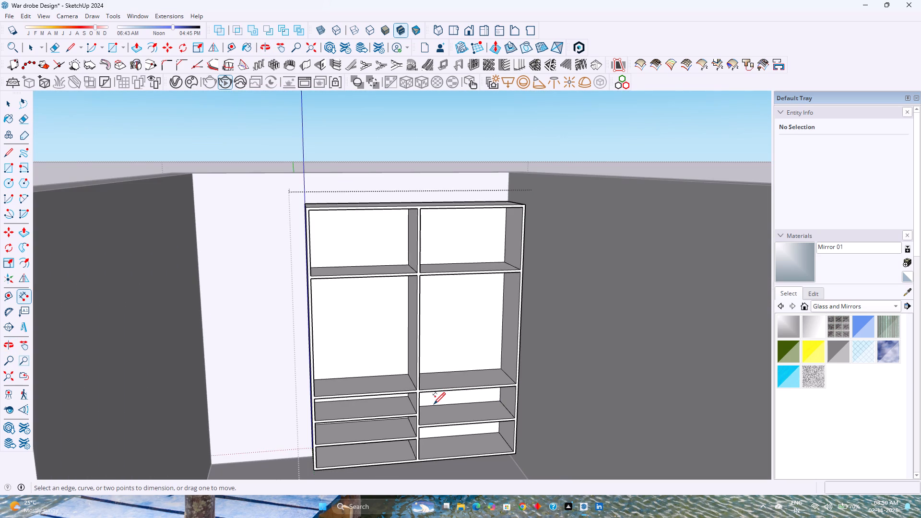
Undo the right-hand shelf face adjustments and the erasing of the short edges at the front frame.
key(ctrl+z)
key(ctrl+z)
key(ctrl+z)
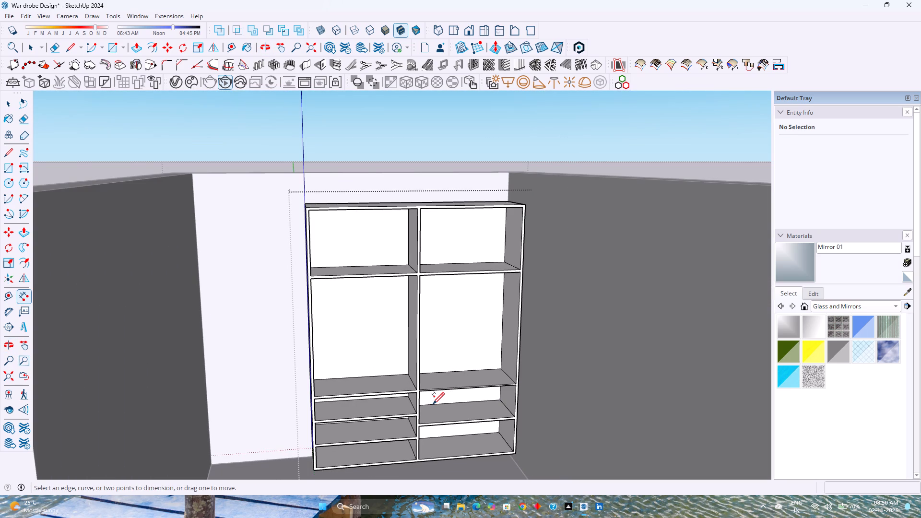
key(ctrl+z)
key(ctrl+z)
key(ctrl+z)
key(ctrl+z)
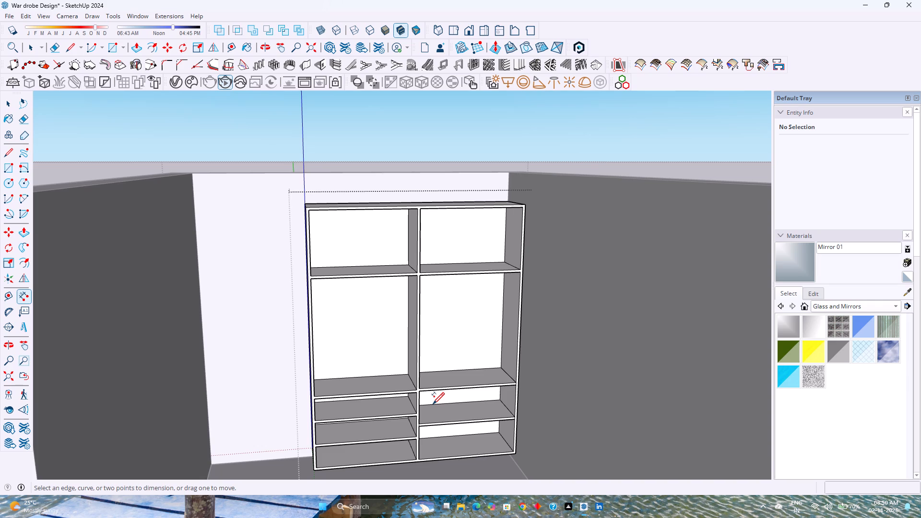
key(ctrl+z)
Undo both shelf extrusions in the lower-right compartment, back to the 1" strips on its back face.
scroll(433, 403, up, 7)
middle_drag(470, 403, 446, 387)
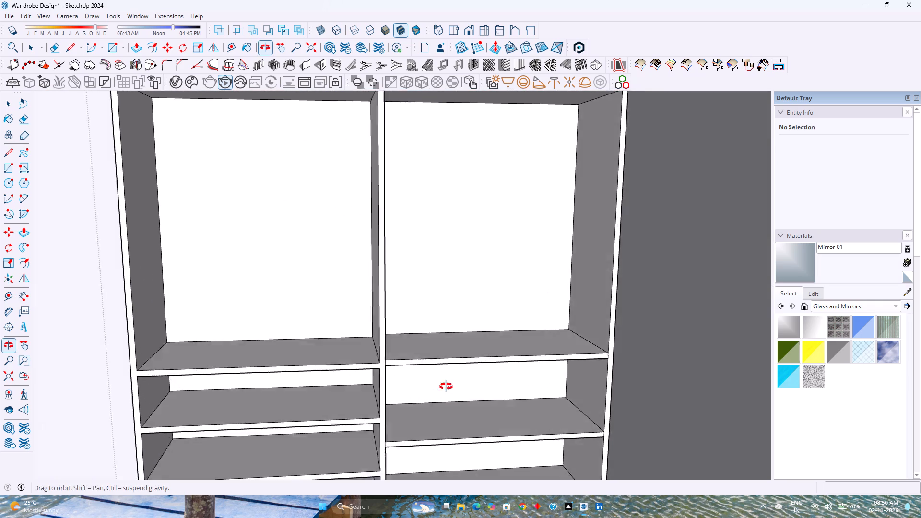
middle_drag(446, 387, 435, 379)
middle_click(430, 375)
middle_click(427, 373)
middle_click(425, 372)
key(p)
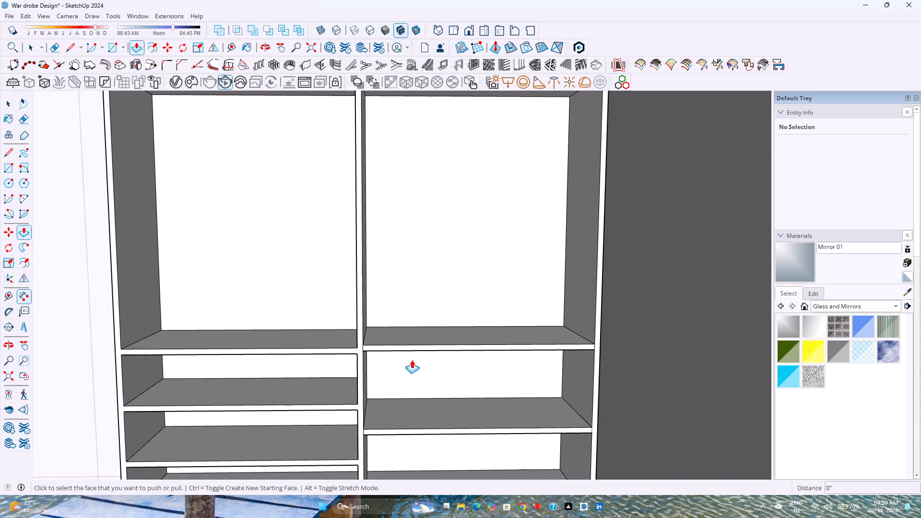
click(413, 347)
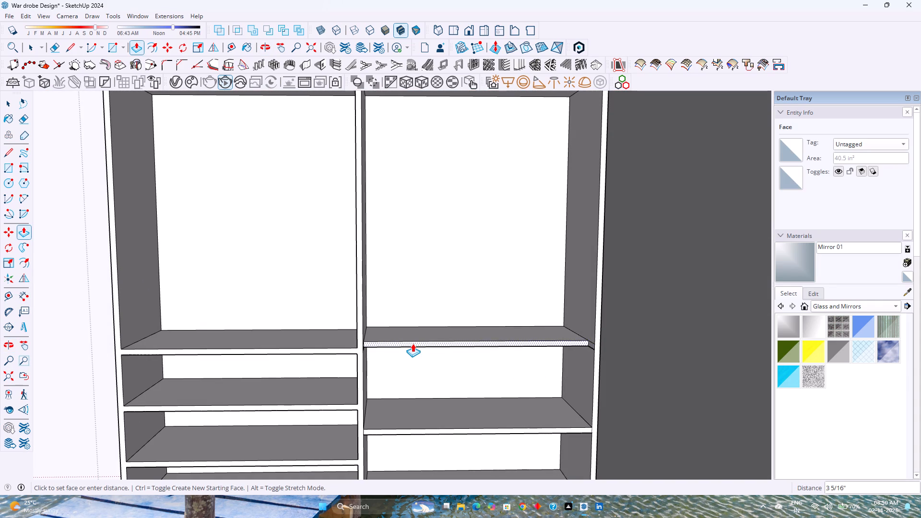
key(ctrl+z)
key(ctrl+z)
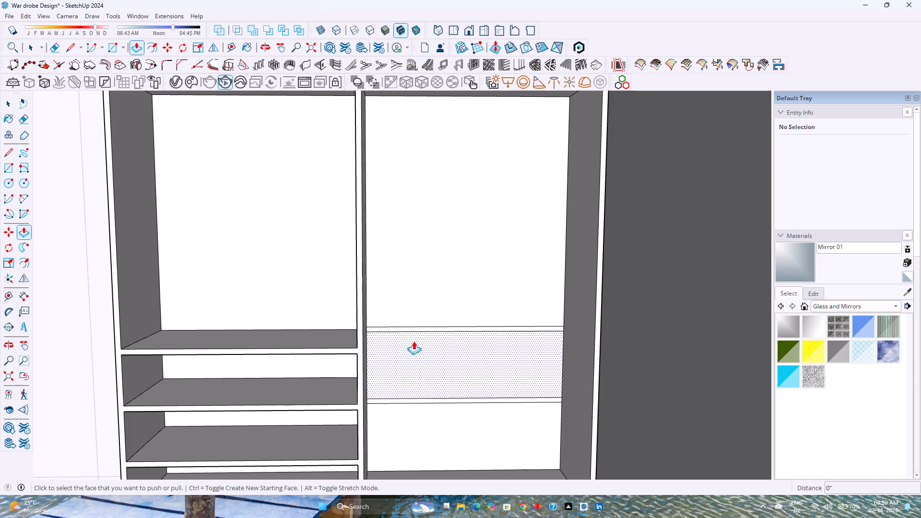
Push/pull both 1" strips on the lower-right compartment's back face 1' 6" forward to form two shelves.
click(414, 331)
text(1'6)
key(shift+quotedbl)
key(Return)
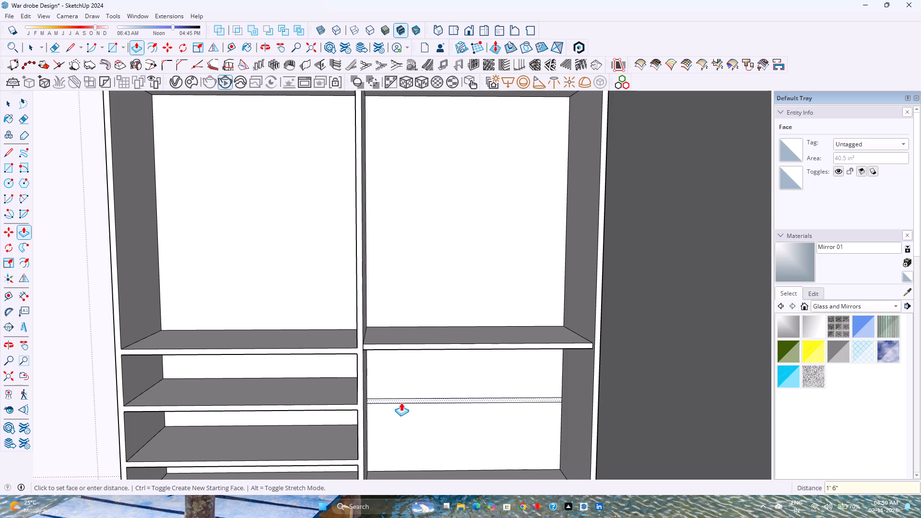
double_click(401, 402)
Push the upper right-hand shelf's top face level with the left-hand shelf, and the lower shelf's top face down 1/2".
middle_drag(384, 422, 367, 370)
middle_drag(369, 368, 373, 362)
middle_click(373, 362)
scroll(384, 351, up, 2)
middle_drag(391, 309, 397, 328)
middle_drag(396, 329, 395, 334)
middle_drag(395, 334, 392, 352)
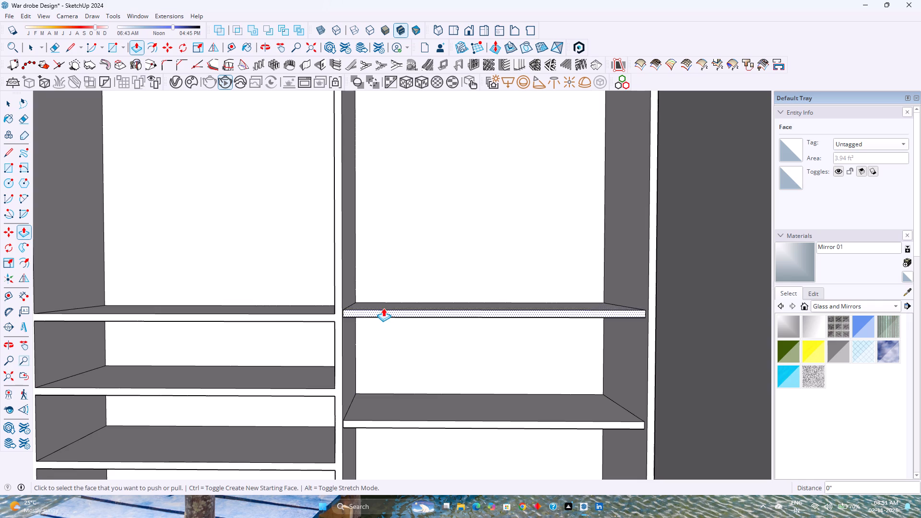
right_drag(383, 307, 386, 314)
middle_drag(383, 307, 389, 323)
middle_drag(386, 318, 403, 353)
click(373, 297)
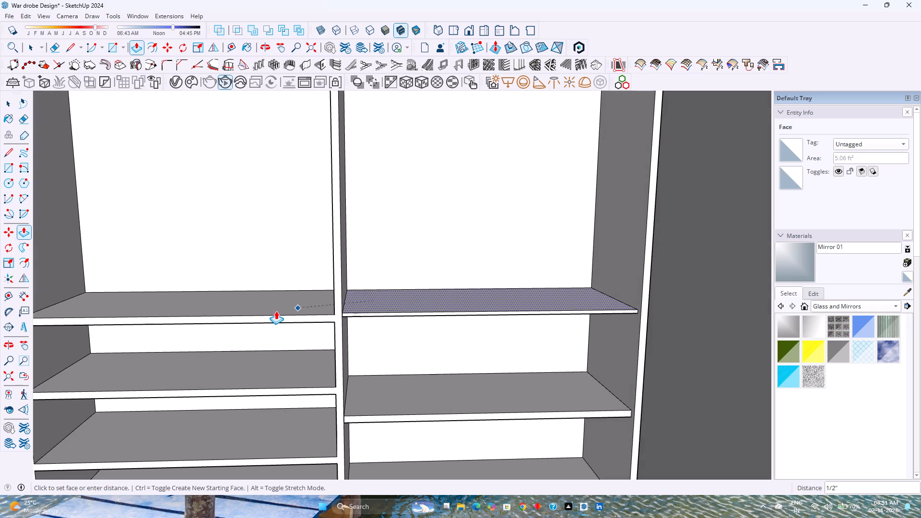
click(272, 311)
middle_drag(375, 322, 383, 275)
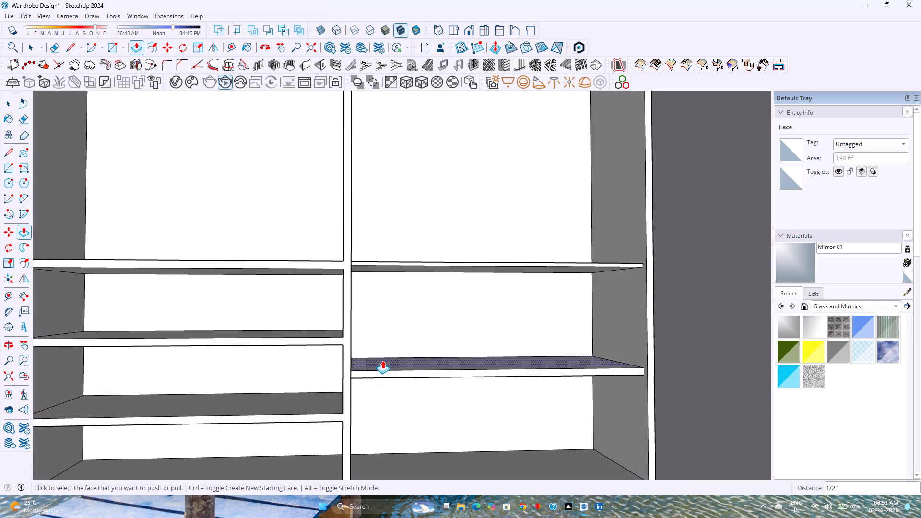
double_click(382, 360)
Pull the undersides of both right-hand shelves down 0.5", starting with the lower shelf.
middle_drag(383, 387, 359, 341)
click(355, 343)
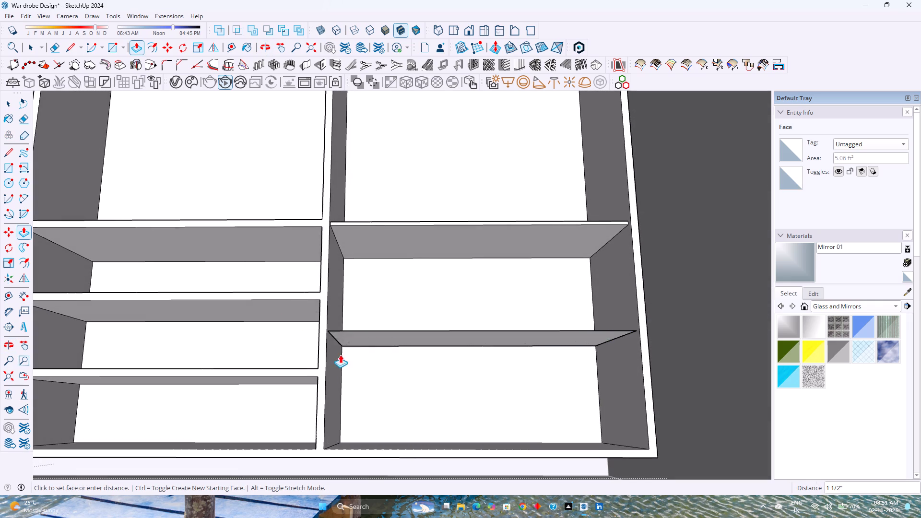
key(0)
key(period)
key(5)
key(Return)
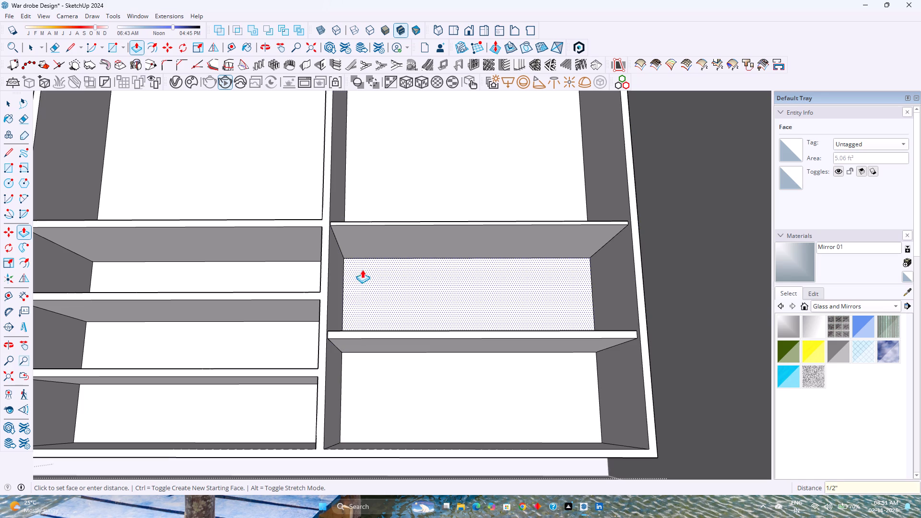
double_click(366, 246)
key(space)
Examine the realigned right-hand shelves and the whole wardrobe from several angles.
scroll(408, 263, down, 2)
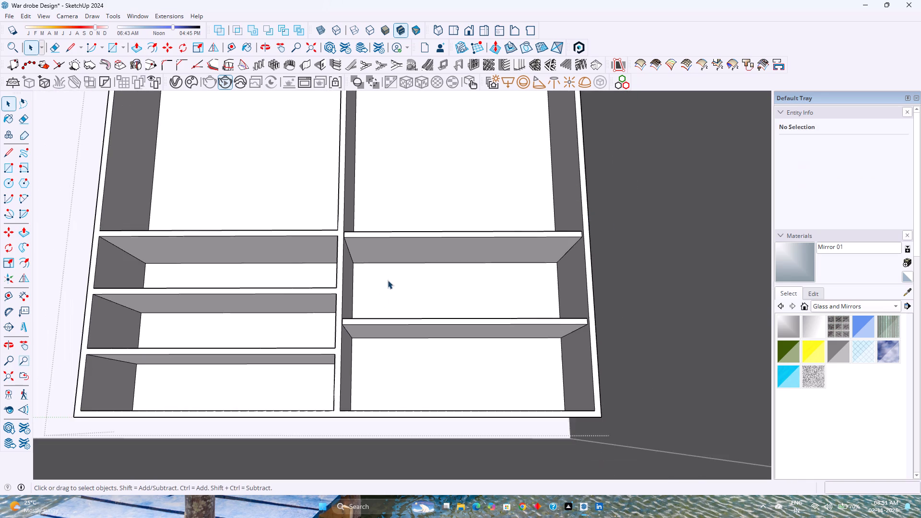
middle_drag(388, 282, 402, 330)
scroll(403, 328, down, 3)
middle_drag(381, 316, 384, 406)
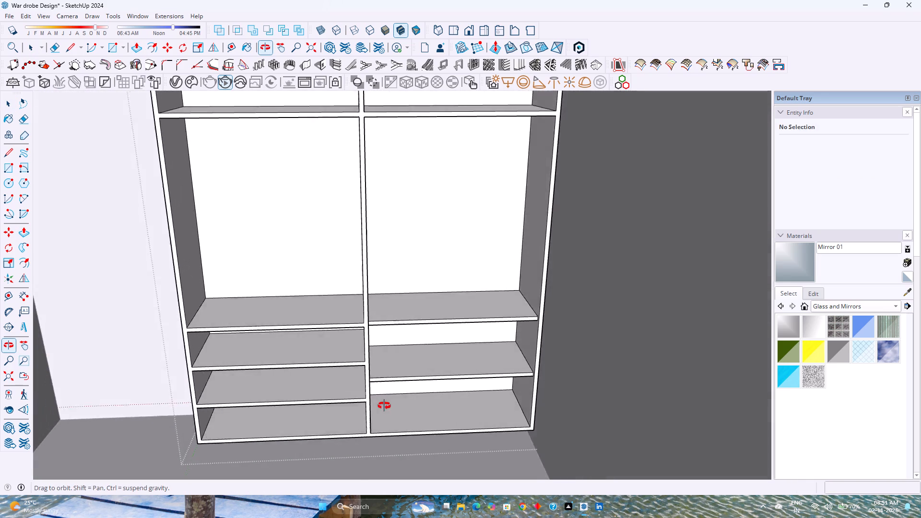
middle_drag(384, 406, 348, 363)
scroll(342, 324, down, 5)
middle_drag(535, 272, 545, 270)
middle_drag(413, 289, 515, 290)
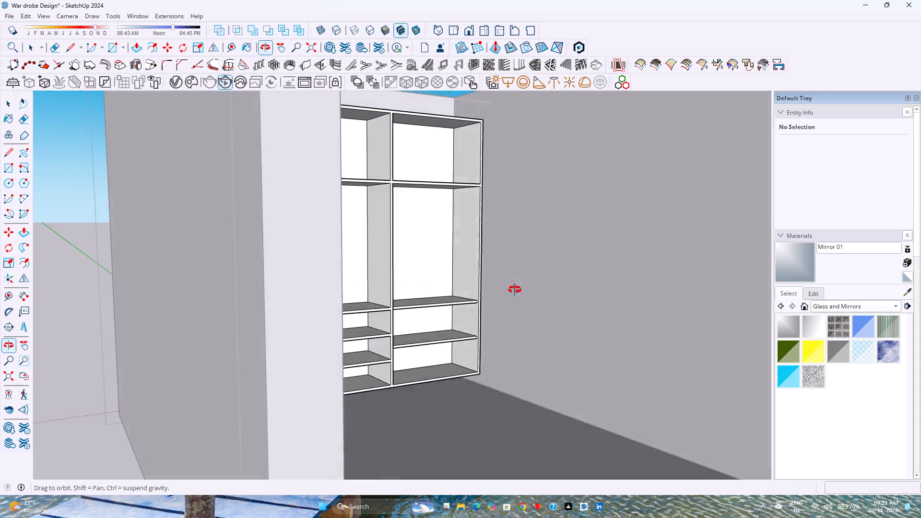
middle_drag(515, 290, 428, 310)
scroll(422, 309, down, 2)
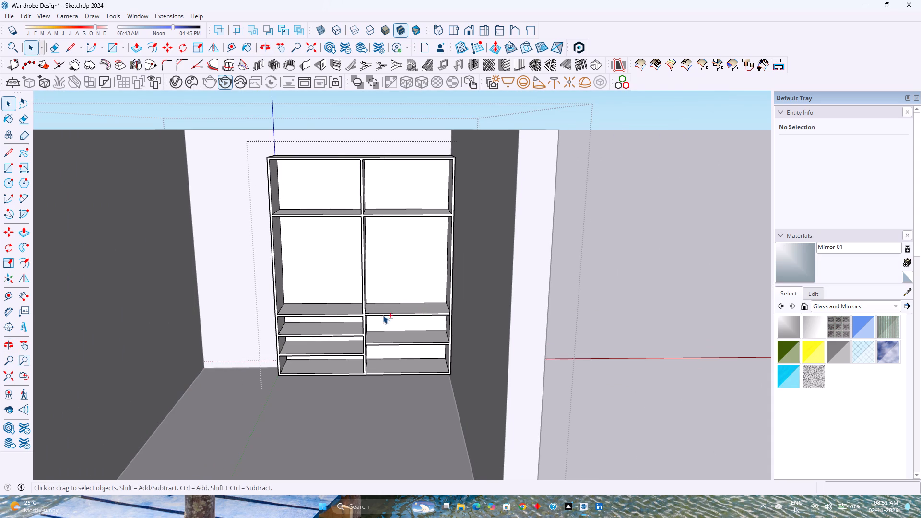
Examine the wardrobe's front, its upper shelf edges and its compartments from several angles.
shift+middle_drag(383, 315, 405, 375)
shift+middle_click(405, 375)
scroll(377, 313, up, 6)
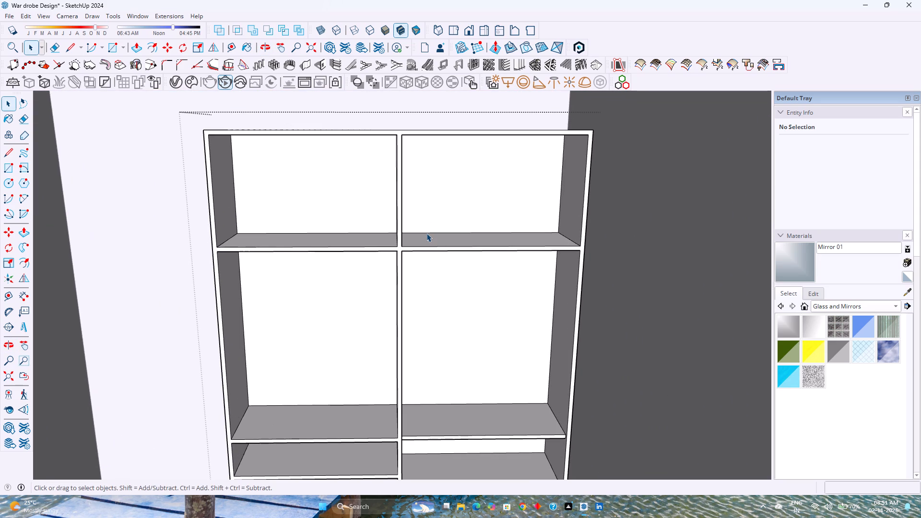
click(426, 233)
ctrl+click(380, 234)
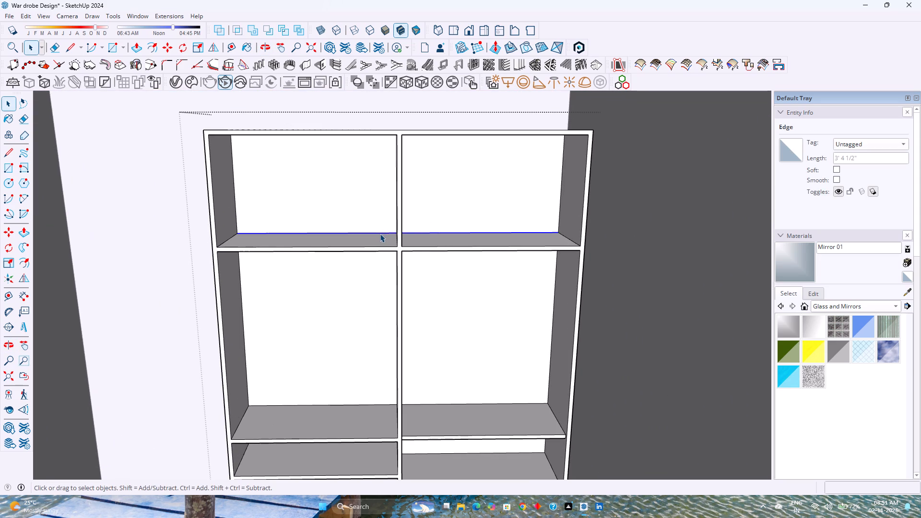
scroll(378, 235, down, 3)
key(Escape)
scroll(377, 237, down, 3)
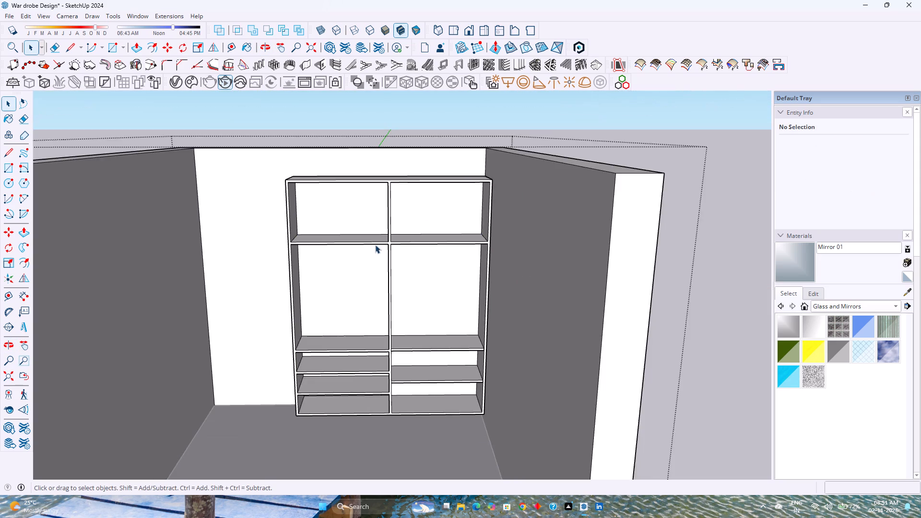
middle_drag(357, 283, 368, 273)
click(388, 246)
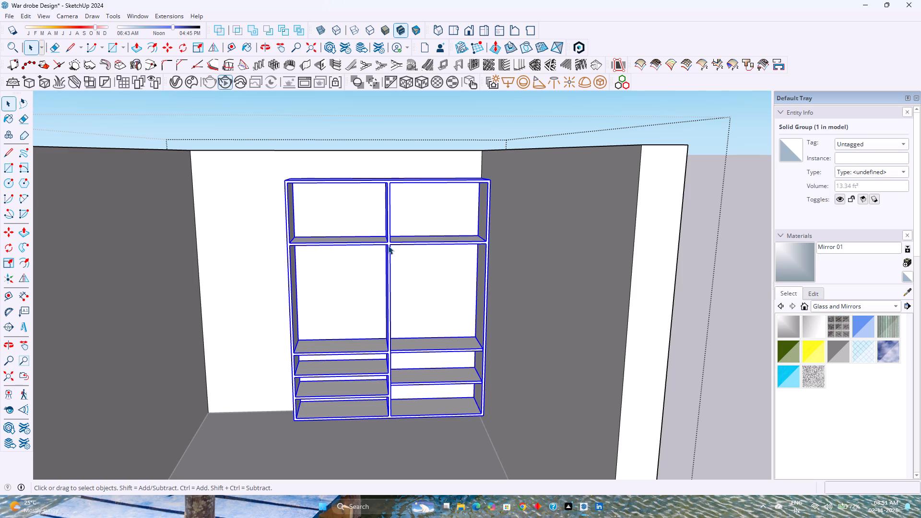
double_click(388, 246)
scroll(388, 246, up, 3)
middle_drag(375, 254, 413, 215)
middle_click(413, 215)
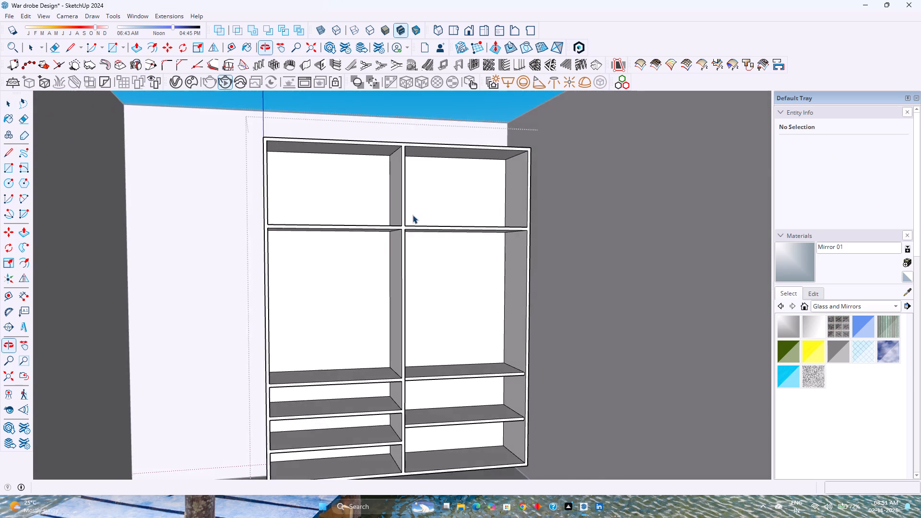
scroll(412, 215, down, 3)
middle_drag(429, 277, 375, 297)
middle_click(374, 297)
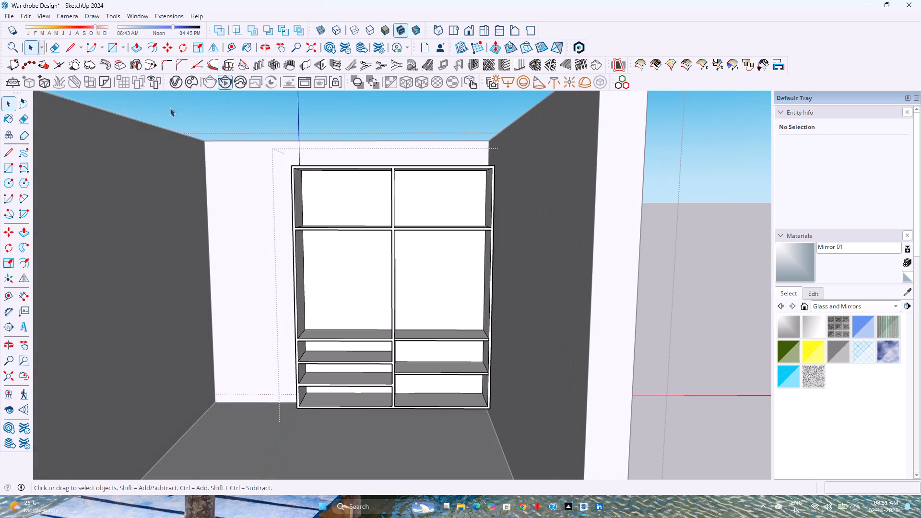
Draw a 2' 1/2" by 3' 4 1/2" rectangle covering the upper-left compartment's opening and make it a group.
click(106, 50)
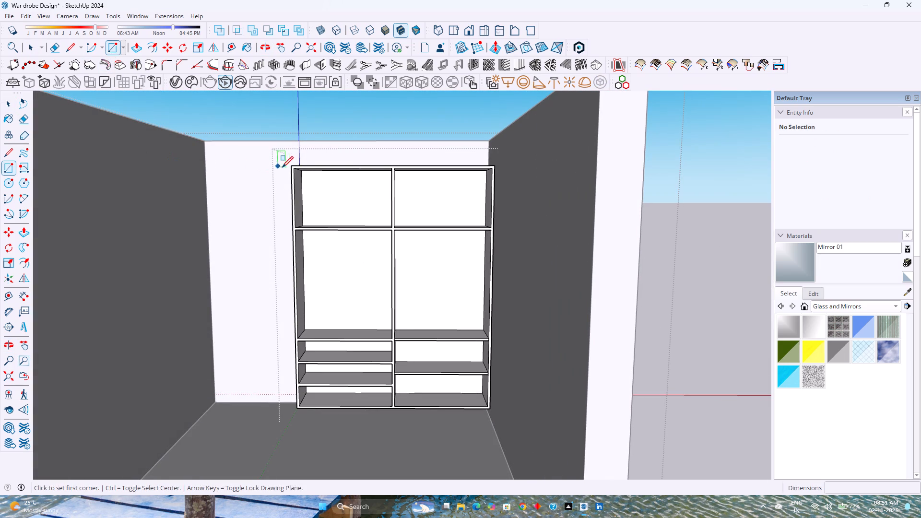
click(294, 170)
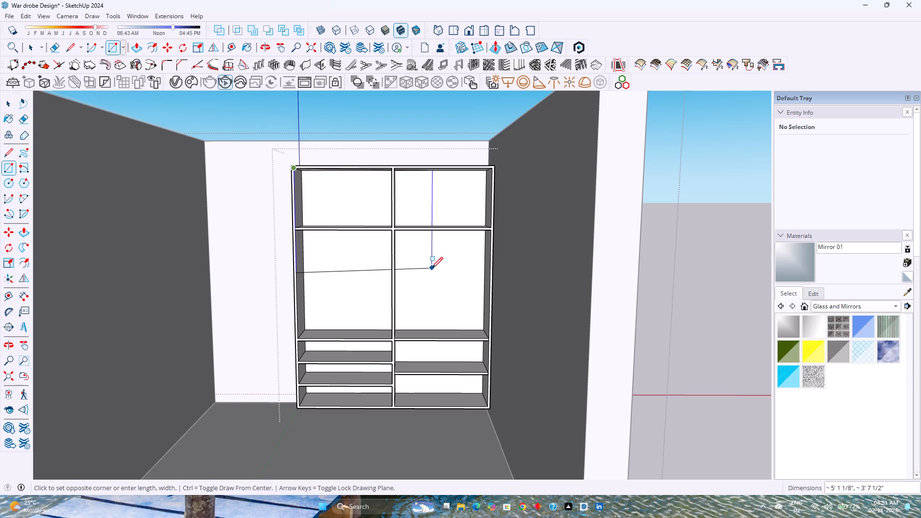
scroll(388, 227, up, 1)
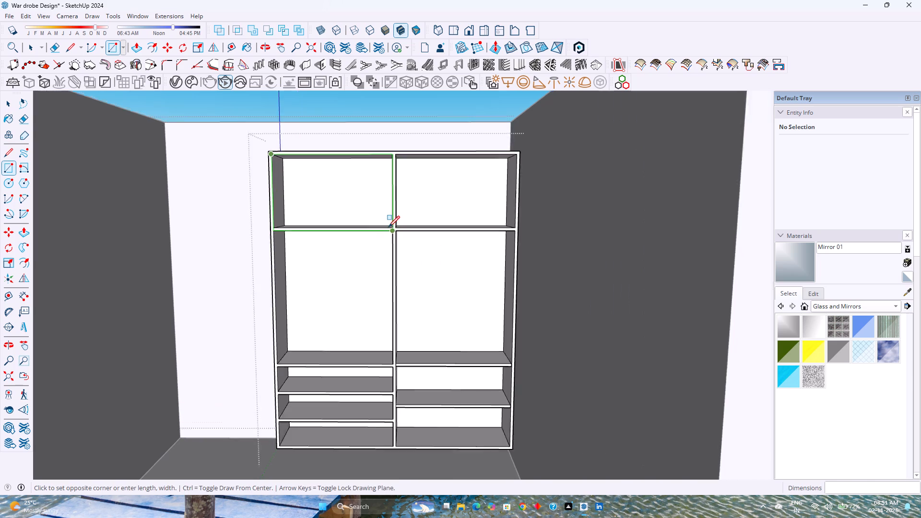
scroll(389, 227, up, 8)
click(393, 227)
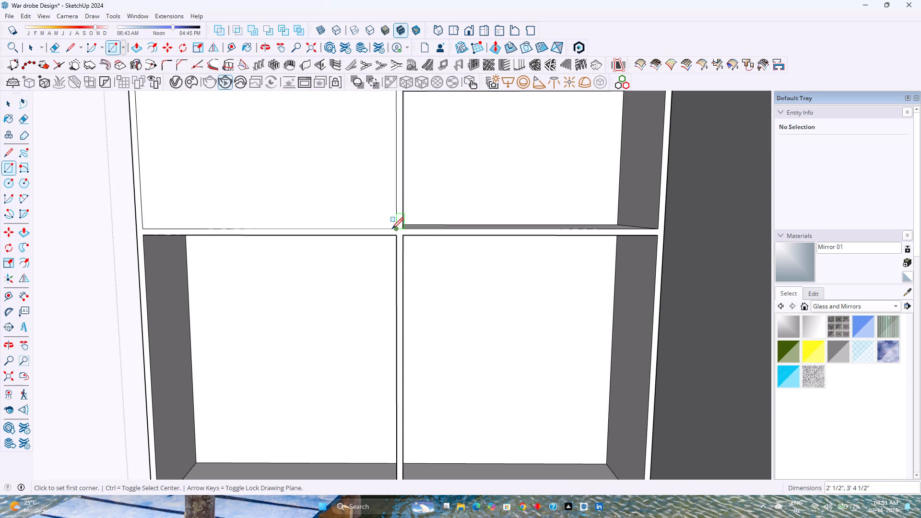
key(space)
double_click(353, 212)
right_click(353, 212)
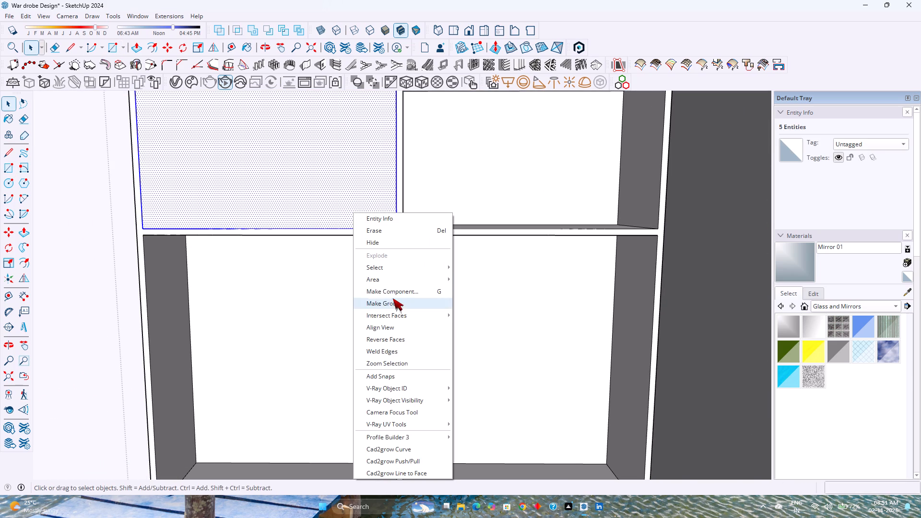
click(393, 298)
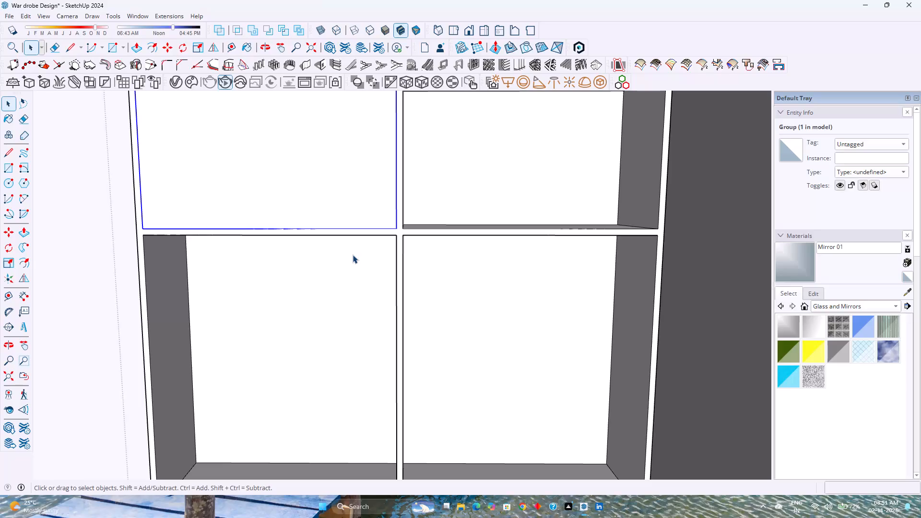
Copy the grouped panel 3' 5 1/2" sideways onto the upper-right compartment's opening.
key(m)
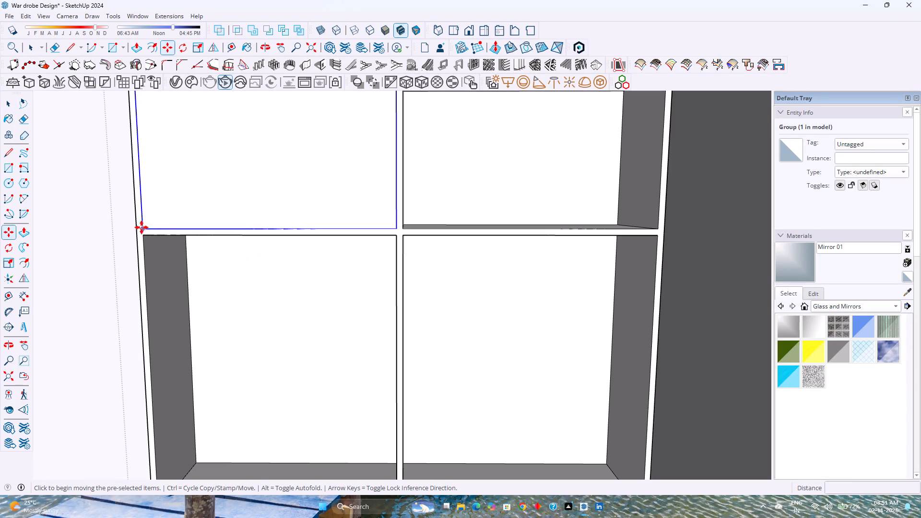
click(141, 227)
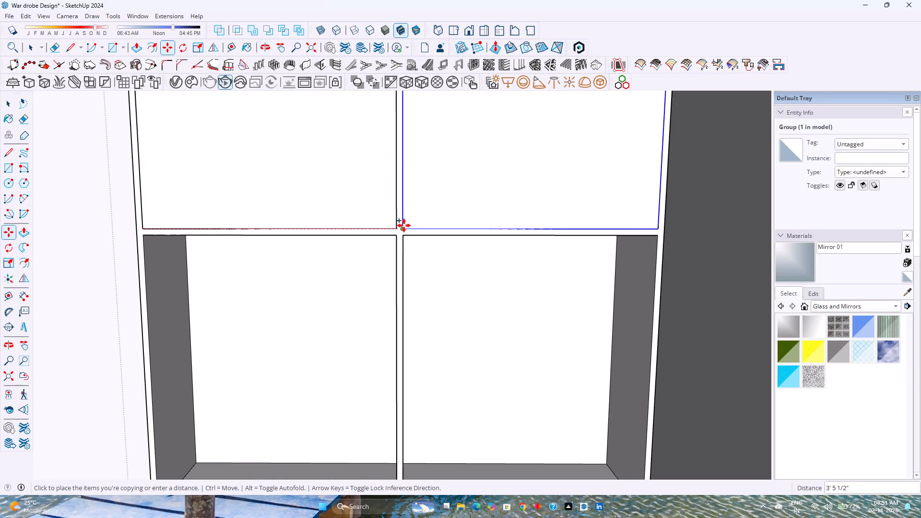
click(404, 227)
key(space)
Open the upper-left panel group and push/pull its front face forward 1".
scroll(401, 241, down, 3)
middle_drag(329, 255, 333, 258)
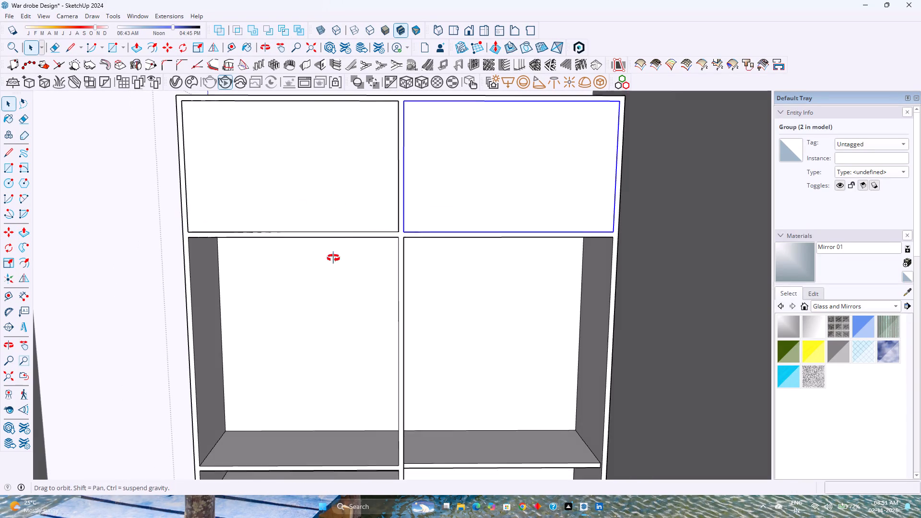
middle_drag(333, 258, 381, 305)
scroll(381, 290, down, 6)
middle_drag(374, 288, 395, 325)
middle_click(395, 325)
double_click(360, 255)
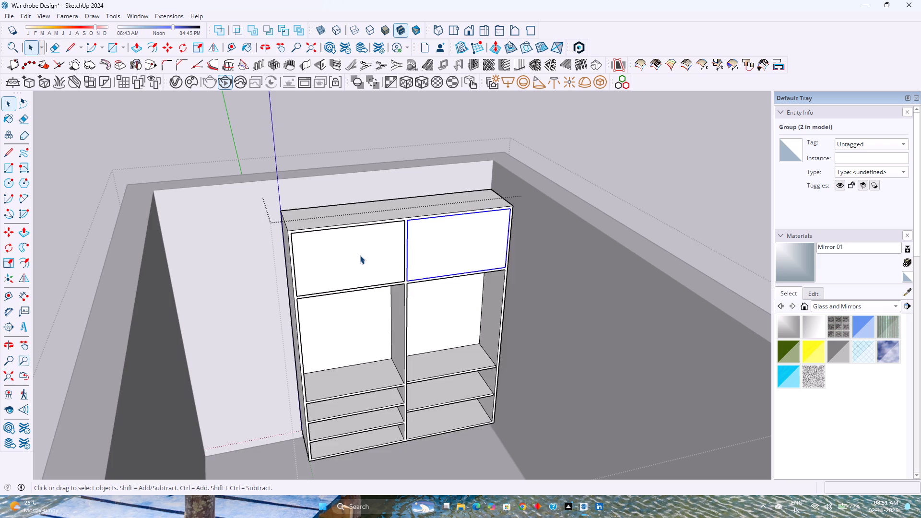
scroll(360, 254, up, 4)
key(p)
click(360, 254)
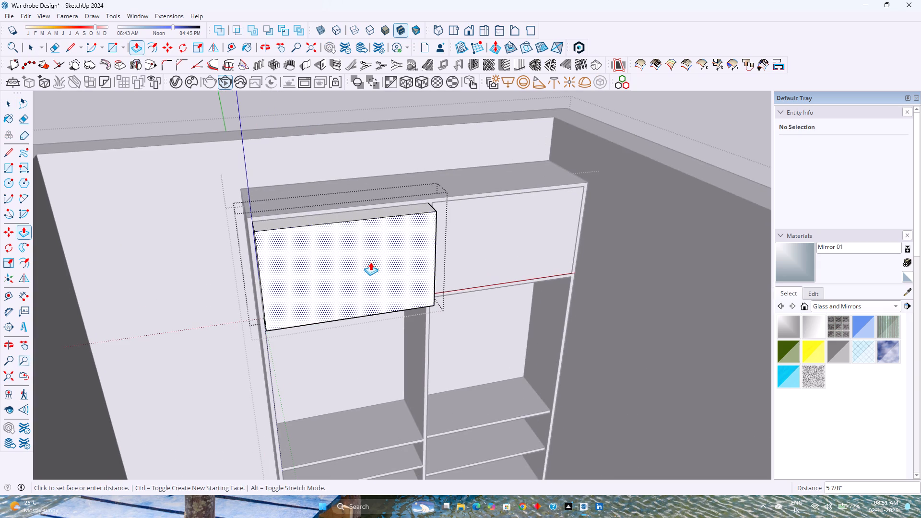
key(1)
key(Return)
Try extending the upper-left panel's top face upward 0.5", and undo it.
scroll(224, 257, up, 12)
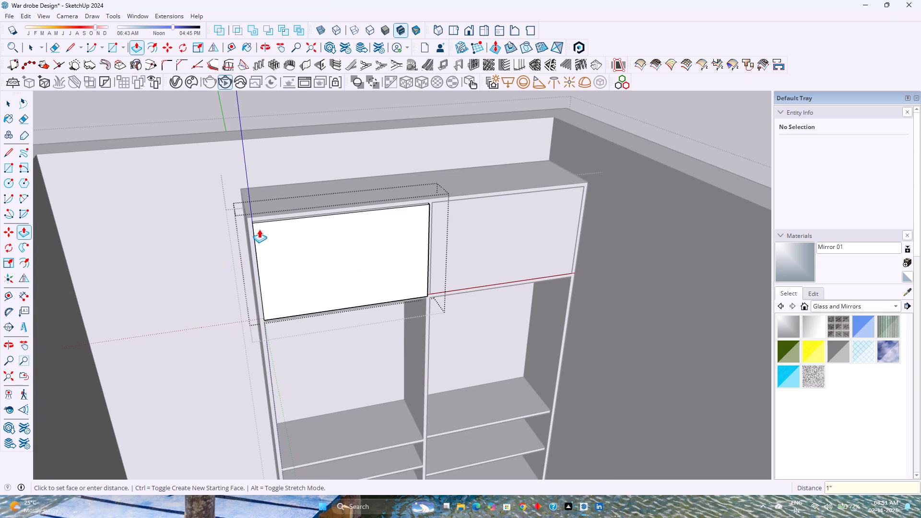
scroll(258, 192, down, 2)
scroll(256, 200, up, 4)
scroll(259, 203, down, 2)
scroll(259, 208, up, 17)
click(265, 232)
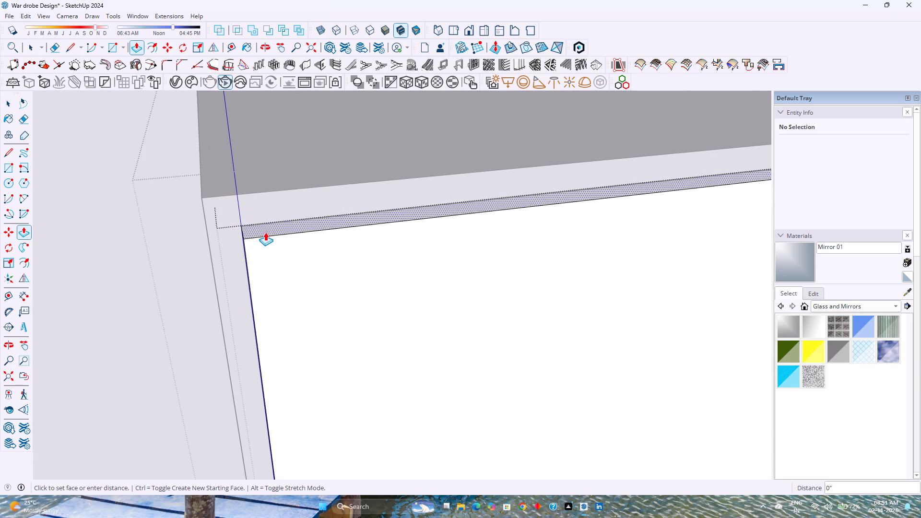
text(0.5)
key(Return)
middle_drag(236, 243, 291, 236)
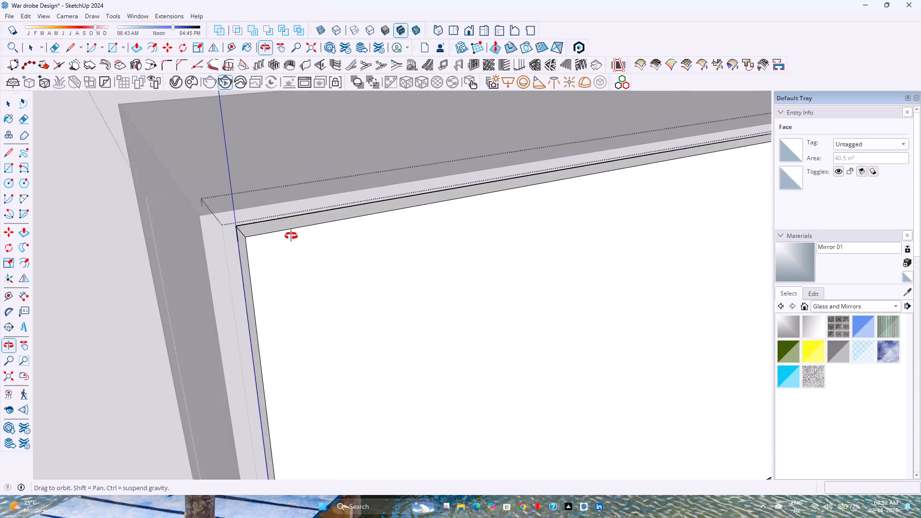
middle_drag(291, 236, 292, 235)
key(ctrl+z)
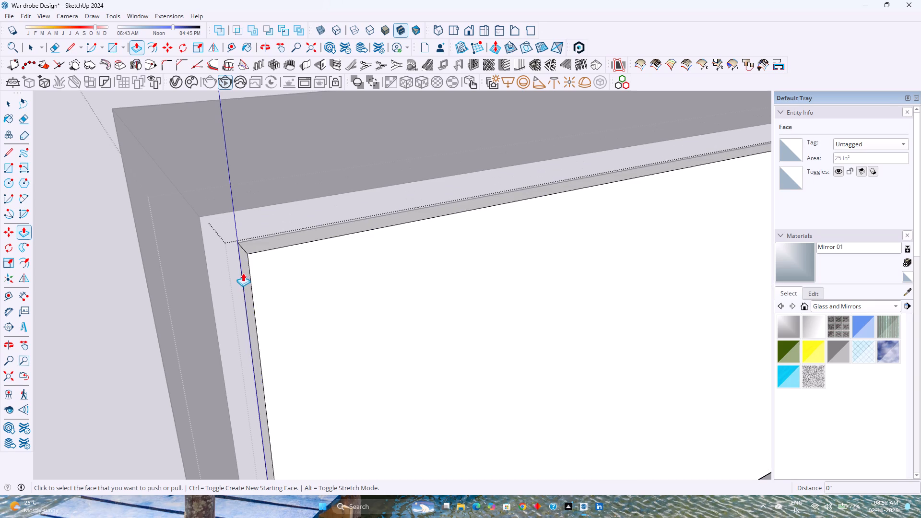
Extend the upper-left panel's top and left side faces outward 0.25" each.
click(273, 241)
text(0.25)
key(Return)
middle_drag(245, 272, 269, 264)
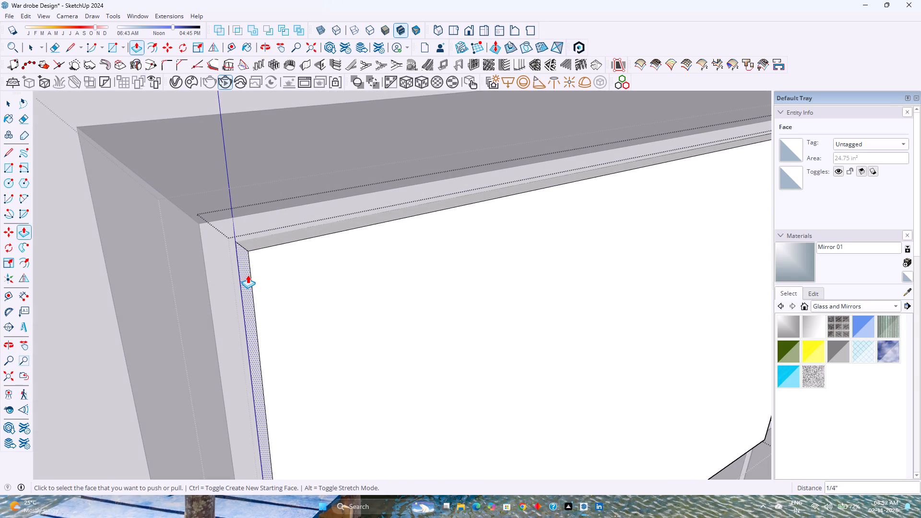
double_click(248, 275)
Extend the upper-left panel's right side and bottom faces outward by the same 0.25", and close the group.
scroll(248, 275, down, 4)
middle_drag(267, 274, 154, 290)
scroll(160, 285, down, 7)
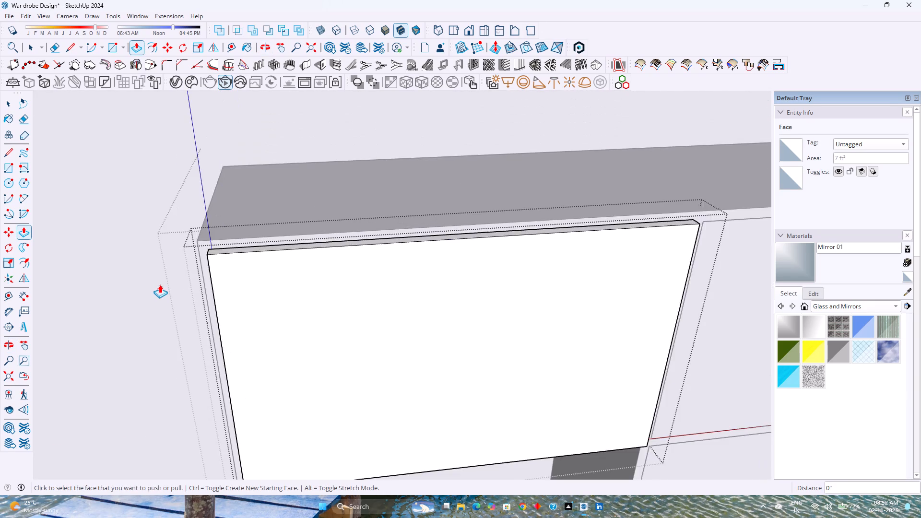
scroll(160, 284, down, 2)
middle_drag(372, 283, 213, 299)
scroll(460, 336, up, 4)
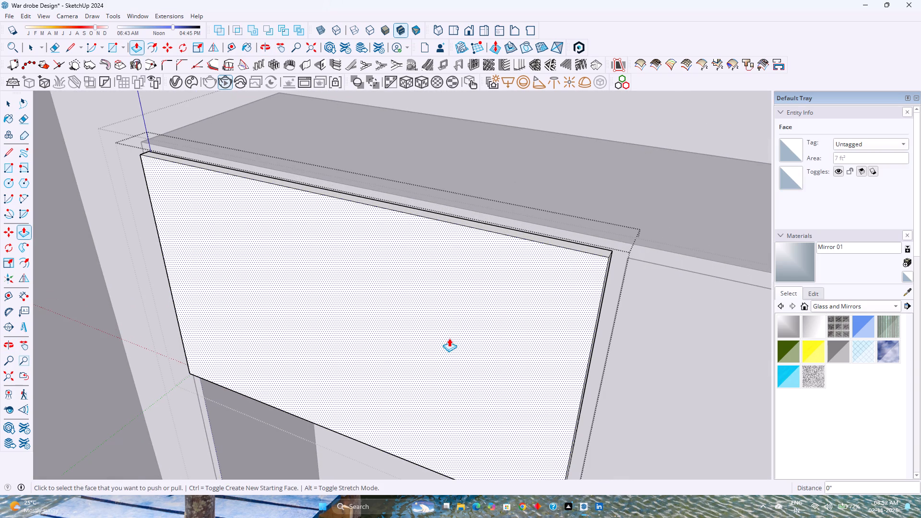
scroll(572, 336, up, 7)
middle_drag(590, 330, 566, 330)
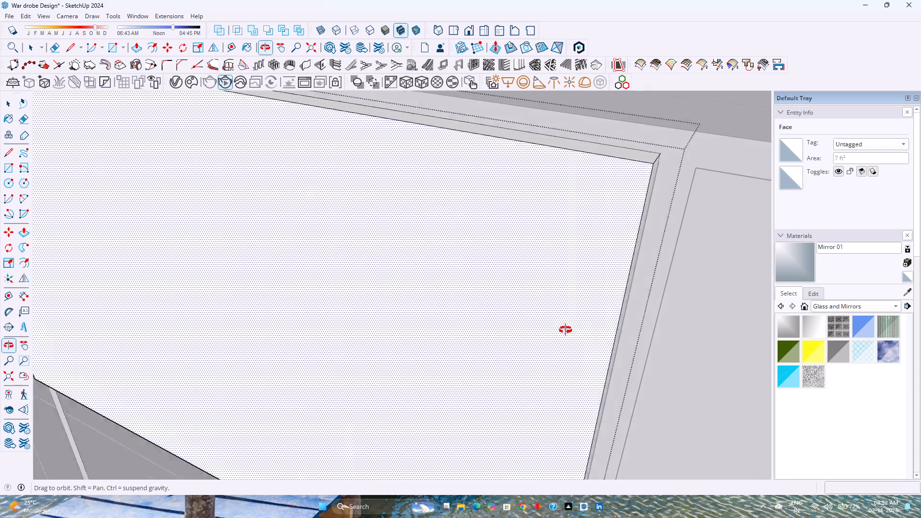
middle_drag(566, 330, 524, 320)
double_click(622, 306)
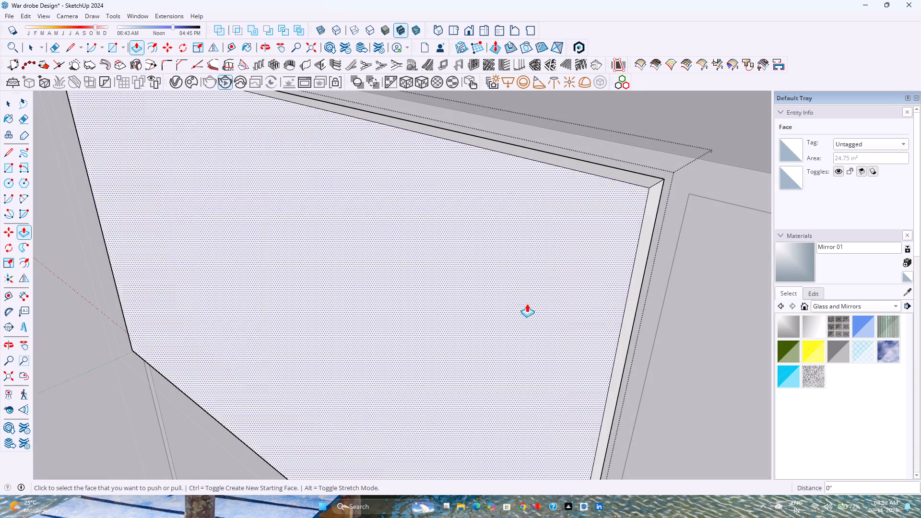
scroll(506, 278, down, 10)
middle_drag(332, 347, 453, 229)
scroll(462, 243, up, 1)
middle_drag(470, 351, 476, 285)
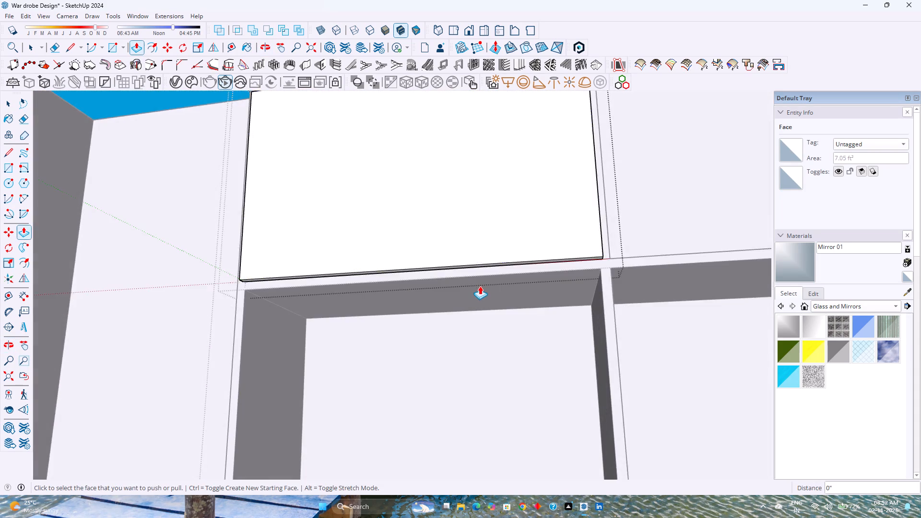
scroll(482, 287, up, 6)
middle_drag(479, 284, 485, 252)
double_click(482, 238)
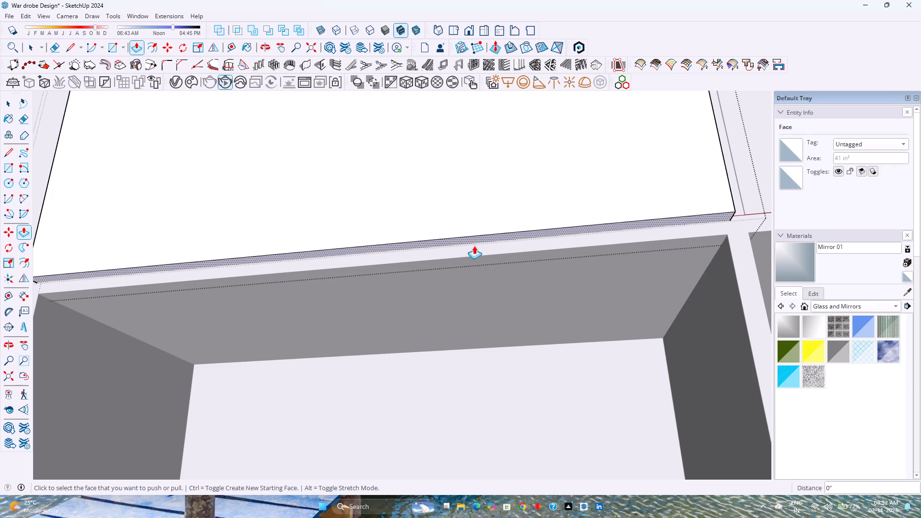
key(space)
scroll(382, 294, down, 6)
middle_drag(379, 298, 376, 358)
scroll(378, 356, down, 4)
middle_drag(377, 353, 390, 418)
scroll(396, 404, down, 4)
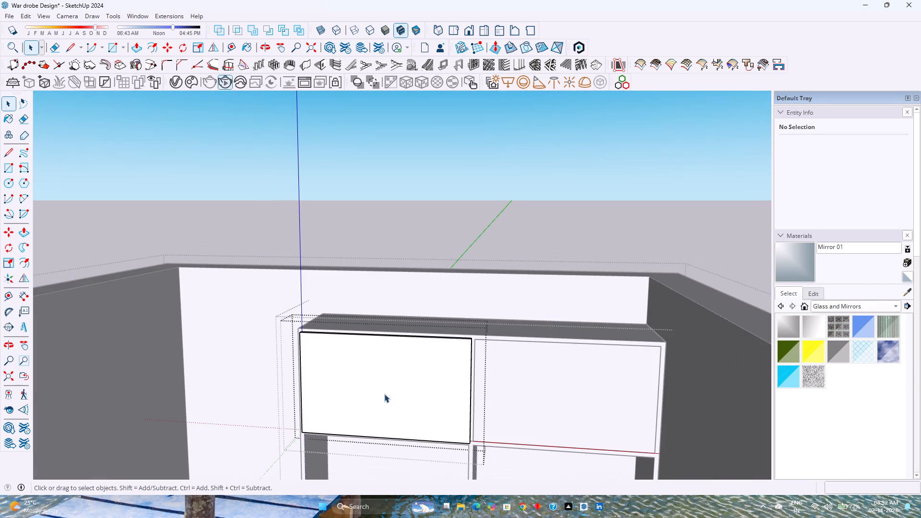
key(Escape)
Reopen the upper-left panel group and draw a 2' 1" vertical line down the middle of its front face.
double_click(340, 373)
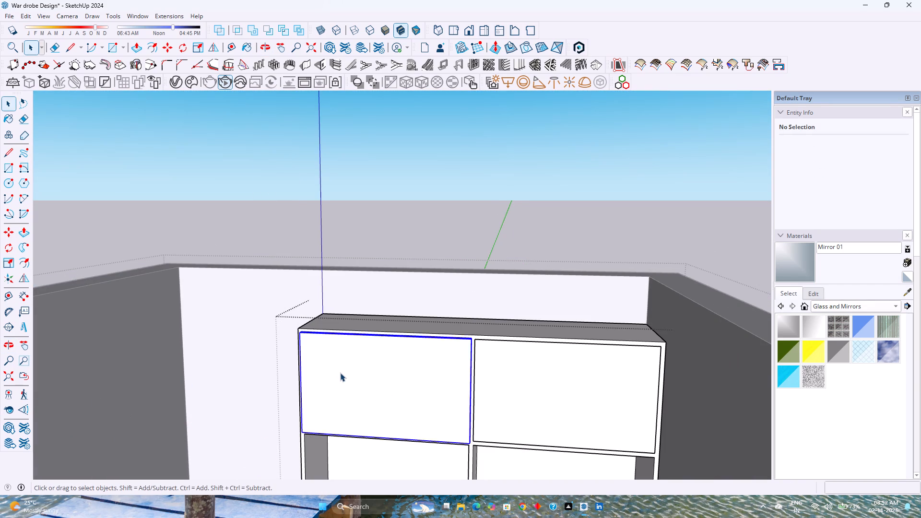
scroll(343, 373, up, 2)
click(343, 373)
middle_drag(344, 373, 426, 448)
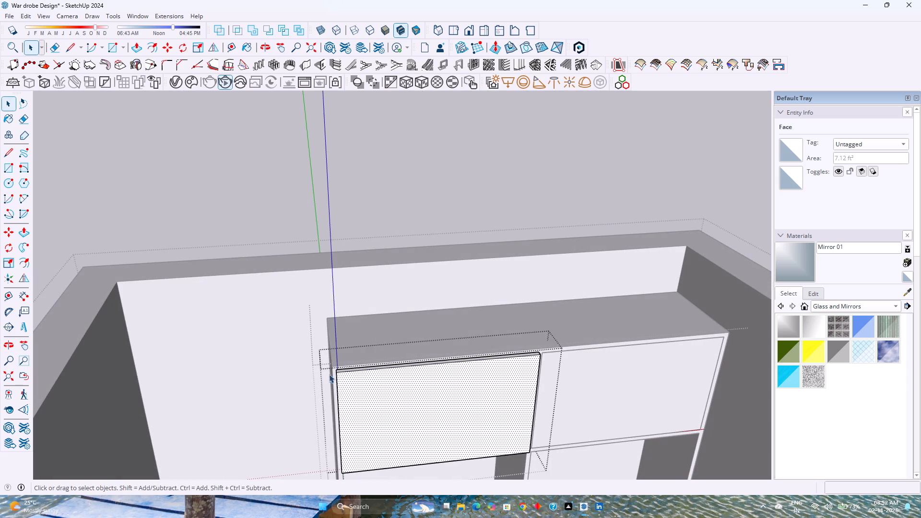
click(73, 52)
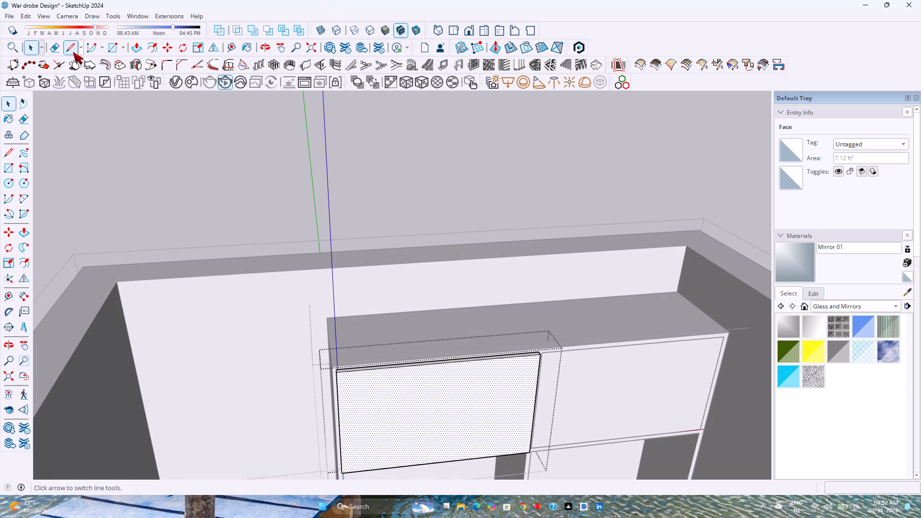
click(443, 363)
click(434, 462)
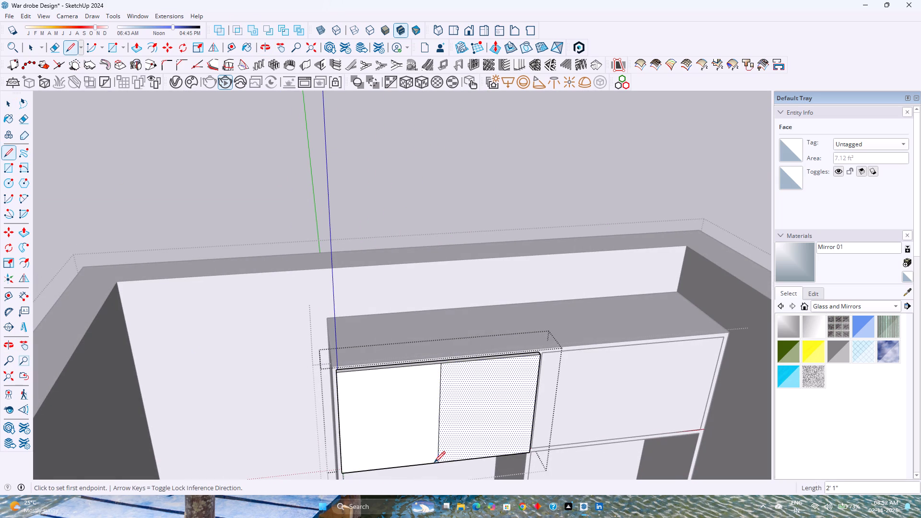
key(space)
Move the vertical centre line on the upper-left panel's front face 0.01" along the red axis toward the left half.
scroll(436, 368, up, 4)
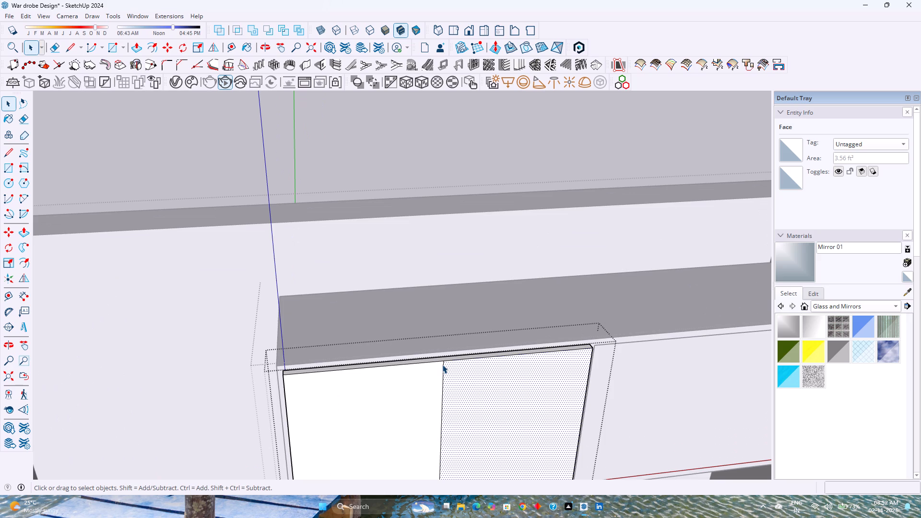
click(443, 366)
key(m)
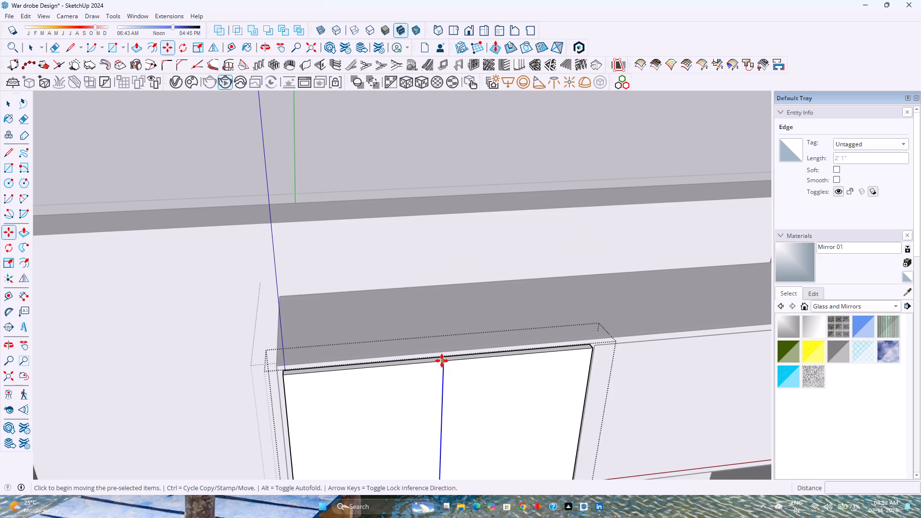
click(443, 361)
key(Right)
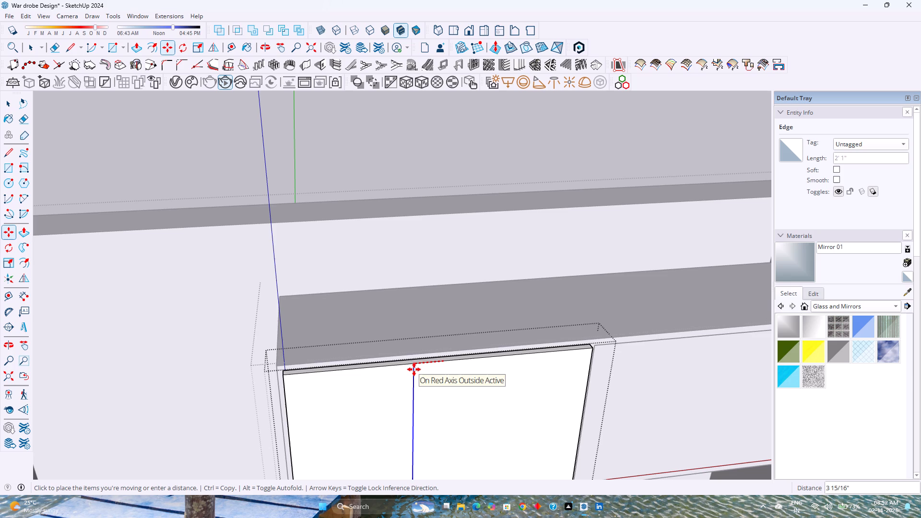
key(0)
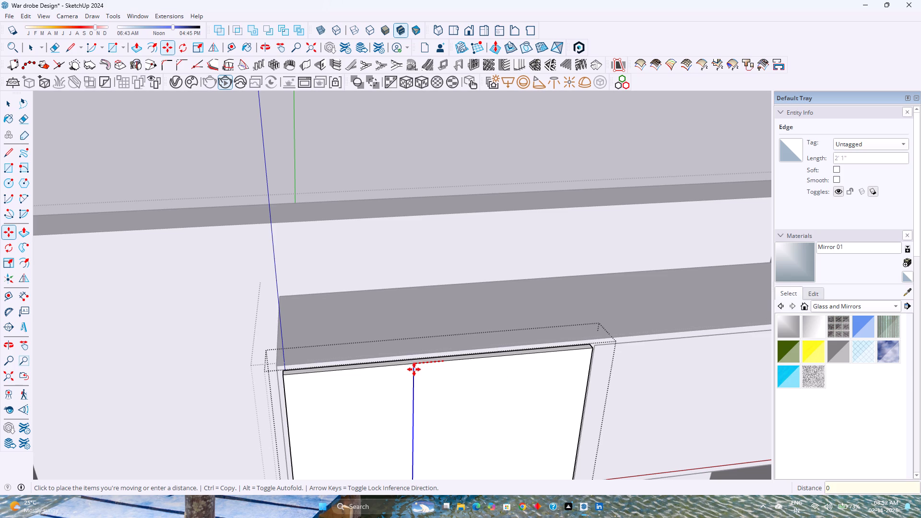
text(.01)
key(Return)
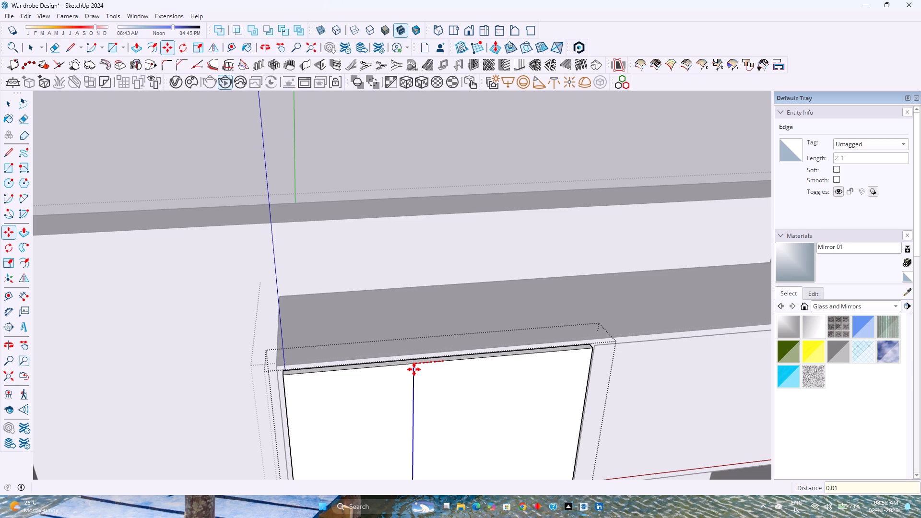
click(443, 364)
right_click(443, 364)
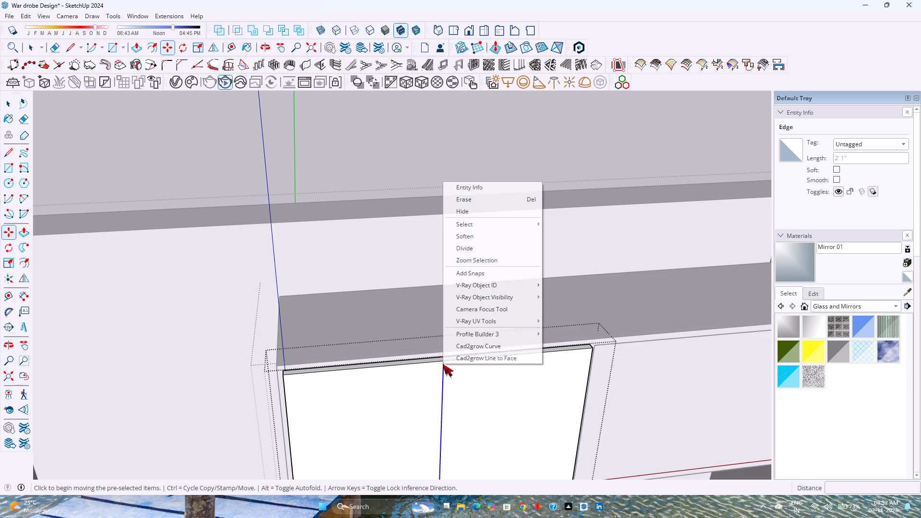
click(443, 364)
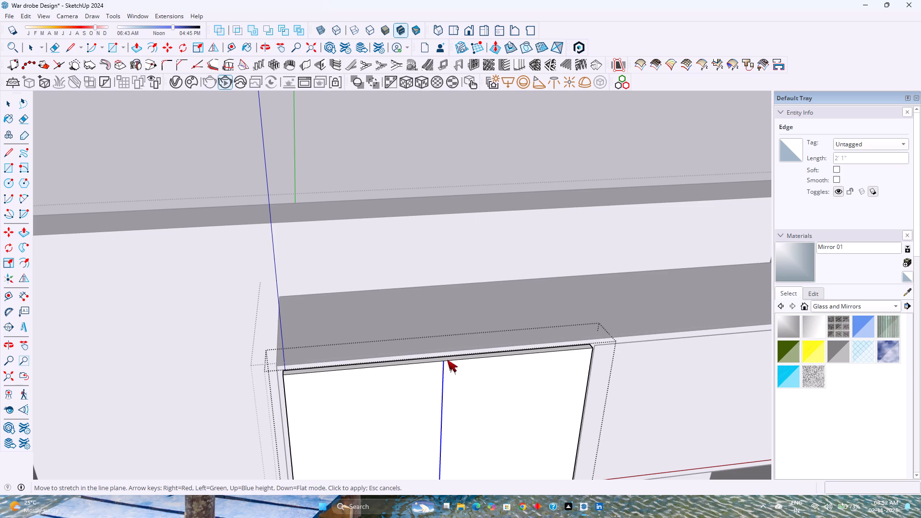
Copy the centre line 0.02" along the red axis toward the right half to outline a thin vertical strip.
key(m)
click(442, 363)
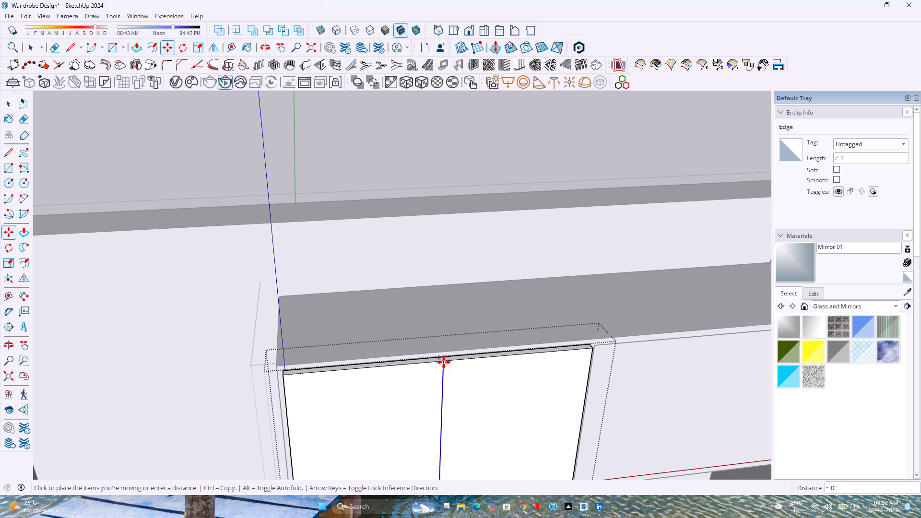
key(Right)
text(0.02)
key(Return)
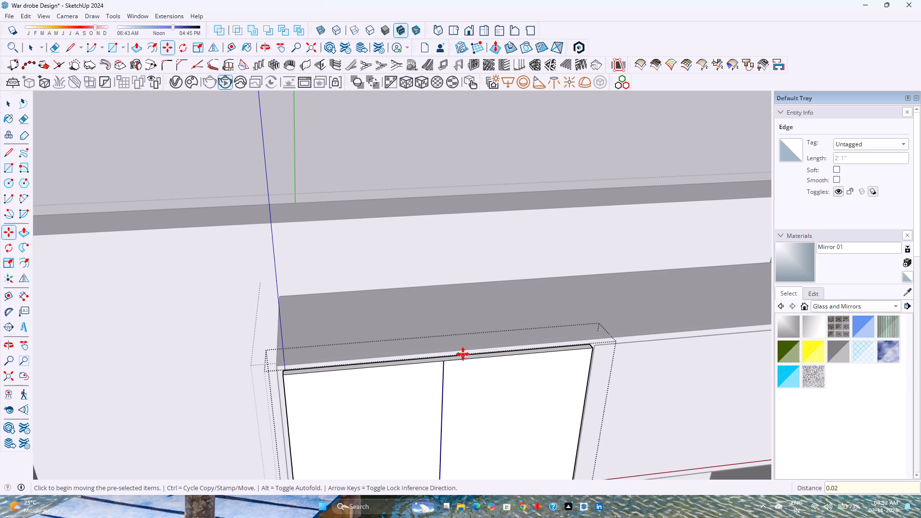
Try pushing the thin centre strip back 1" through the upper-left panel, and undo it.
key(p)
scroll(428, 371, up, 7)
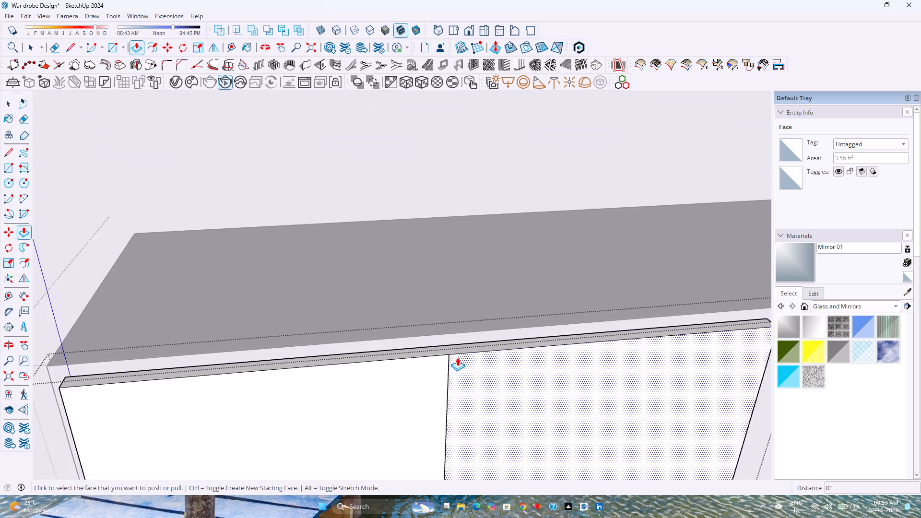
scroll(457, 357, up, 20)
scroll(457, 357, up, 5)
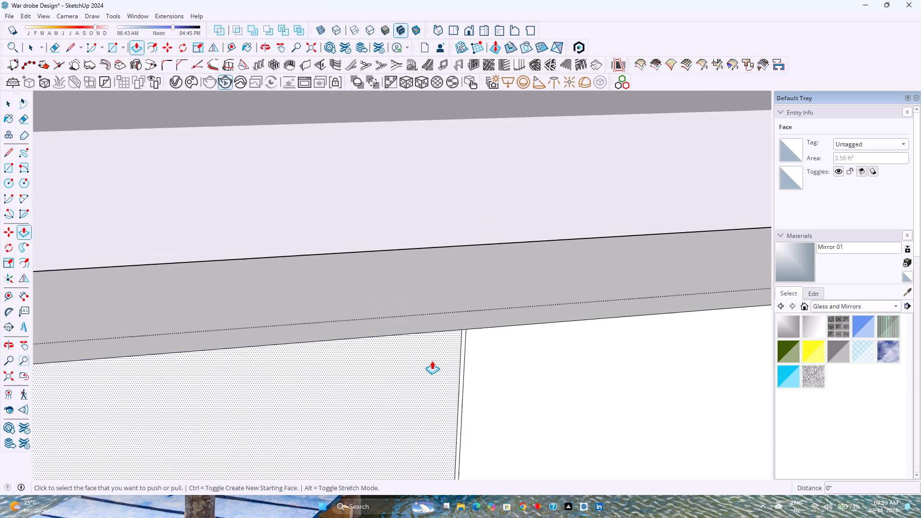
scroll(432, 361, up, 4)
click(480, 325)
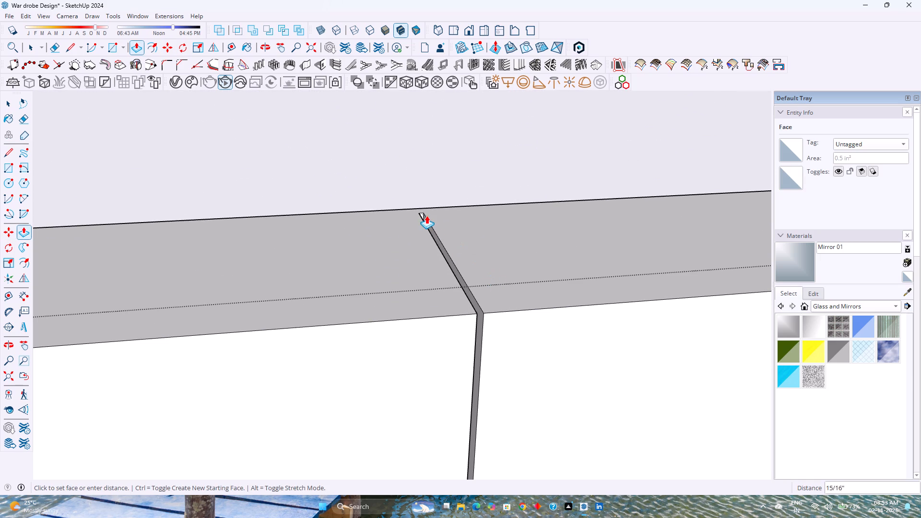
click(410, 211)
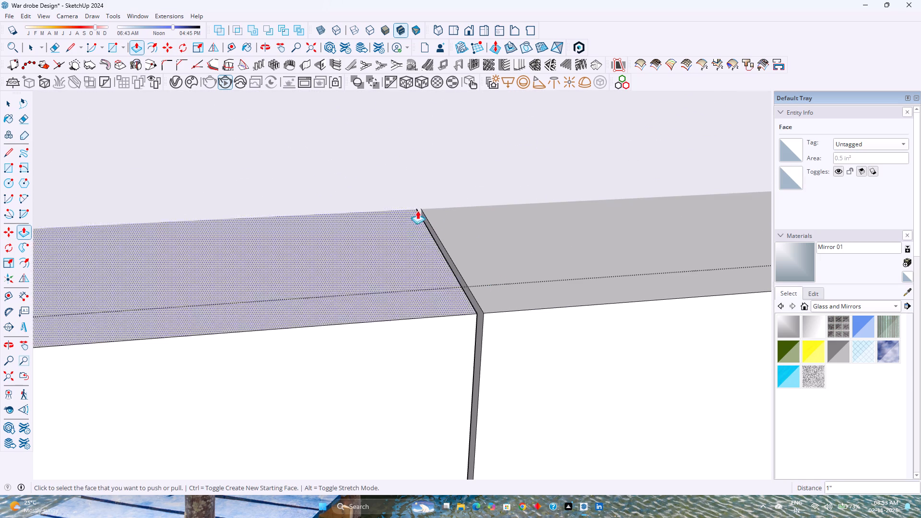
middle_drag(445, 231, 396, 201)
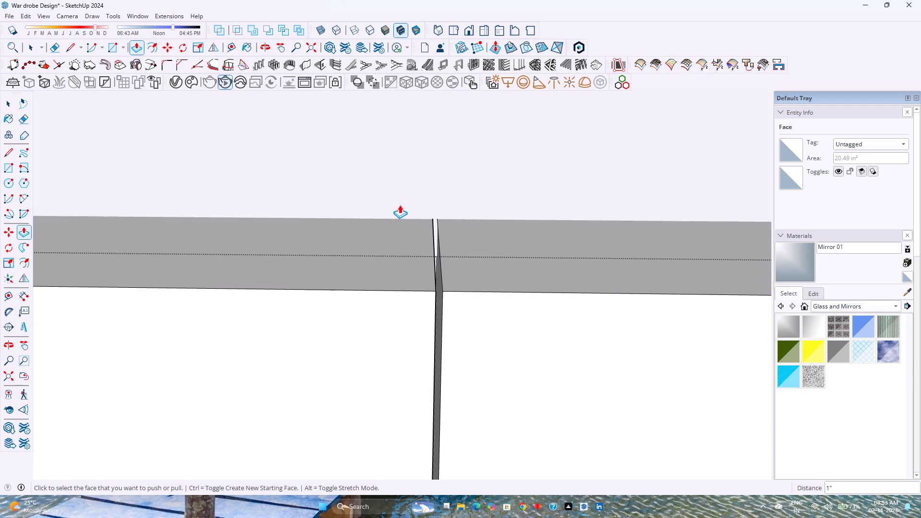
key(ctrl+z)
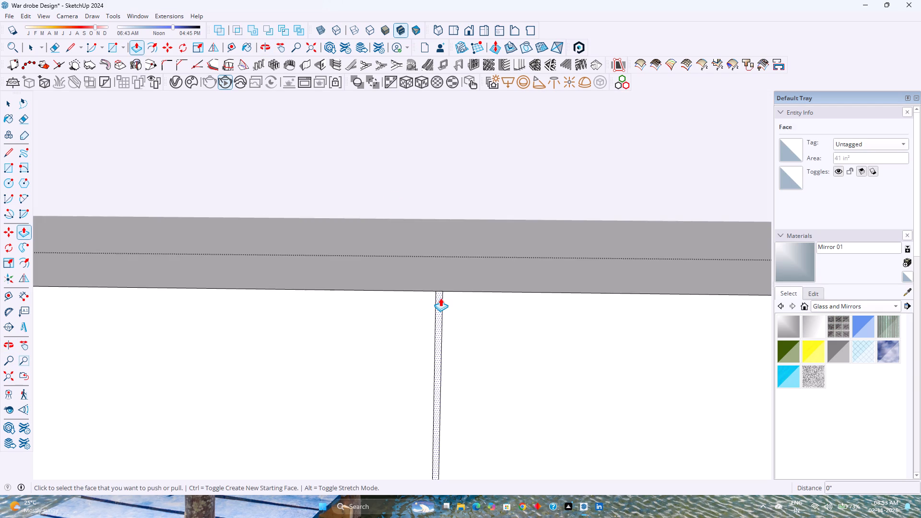
Push the thin centre strip back 1" through the upper-left panel's thickness to split it into two doors.
click(439, 298)
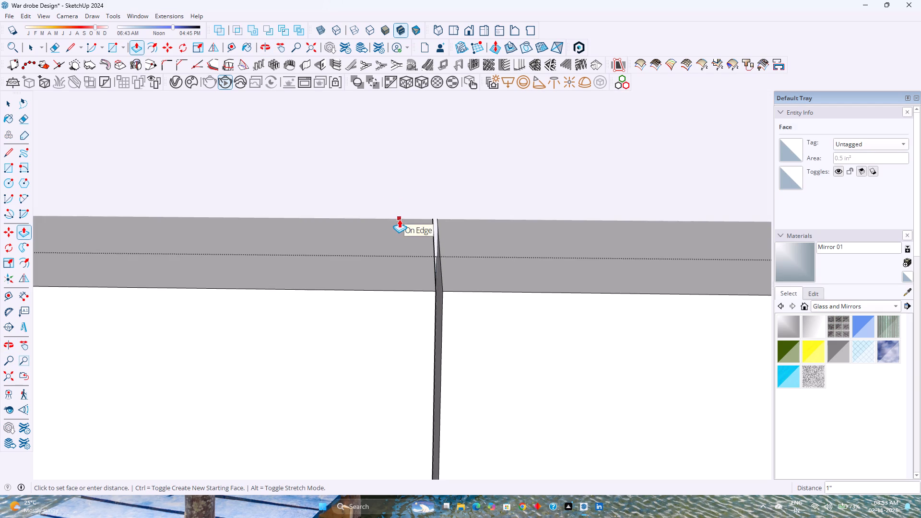
click(399, 219)
Erase the leftover edge bridging the gap between the two doors at the panel's top back edge.
middle_drag(444, 253, 459, 237)
scroll(444, 253, up, 1)
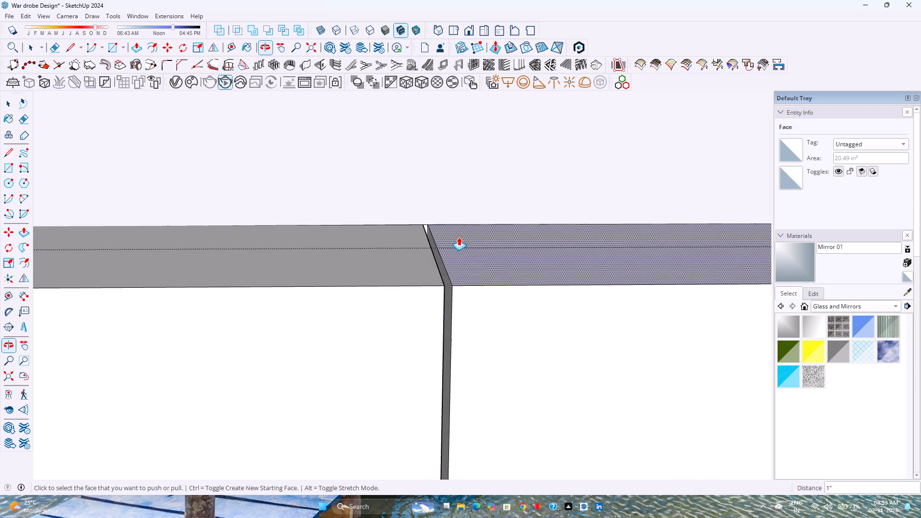
key(e)
scroll(430, 226, up, 9)
middle_drag(424, 225, 422, 225)
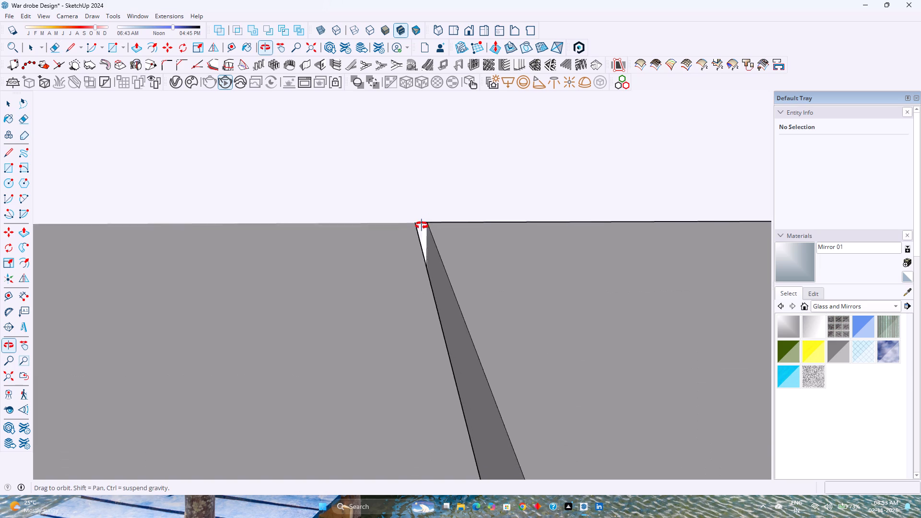
middle_drag(422, 225, 413, 218)
middle_click(413, 218)
middle_click(413, 217)
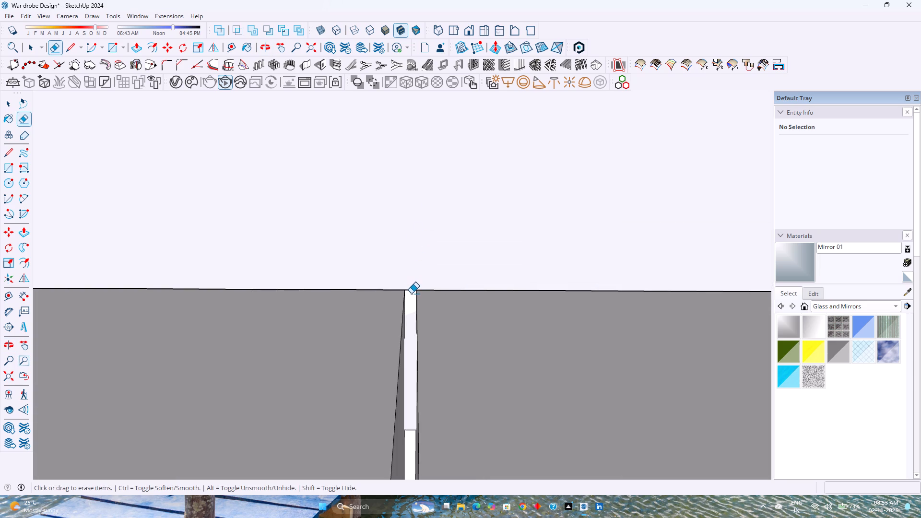
click(408, 290)
Erase the leftover edge bridging the door gap at the panel's bottom, and close the group.
scroll(412, 286, down, 12)
scroll(411, 282, up, 1)
scroll(410, 281, down, 1)
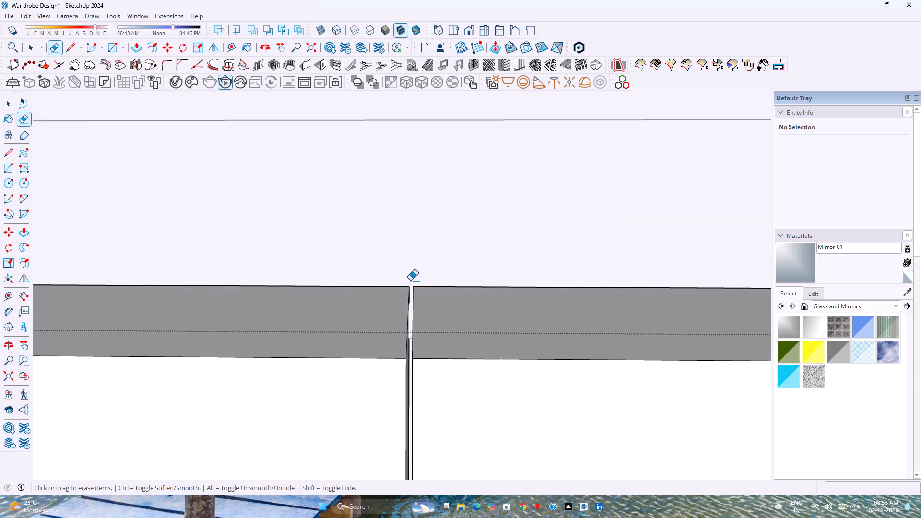
scroll(410, 281, down, 20)
scroll(410, 281, down, 14)
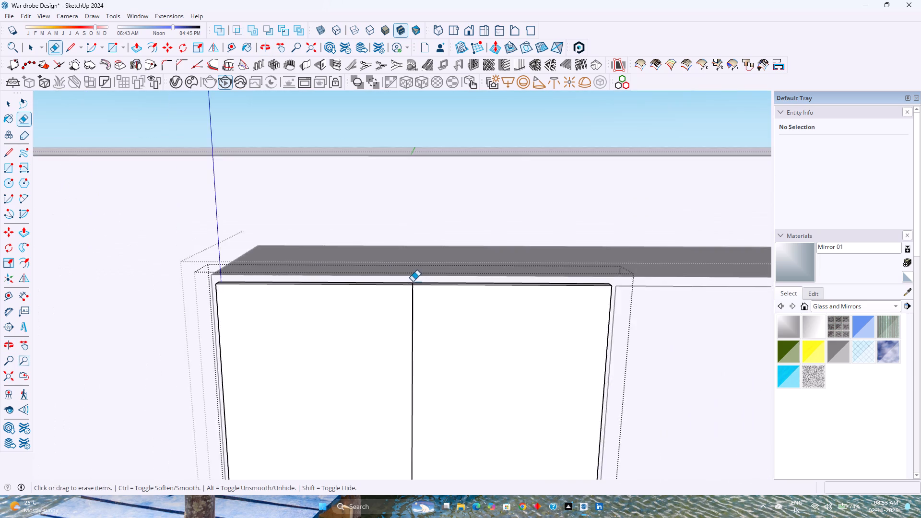
scroll(413, 282, down, 9)
scroll(410, 379, up, 3)
middle_drag(408, 378, 405, 298)
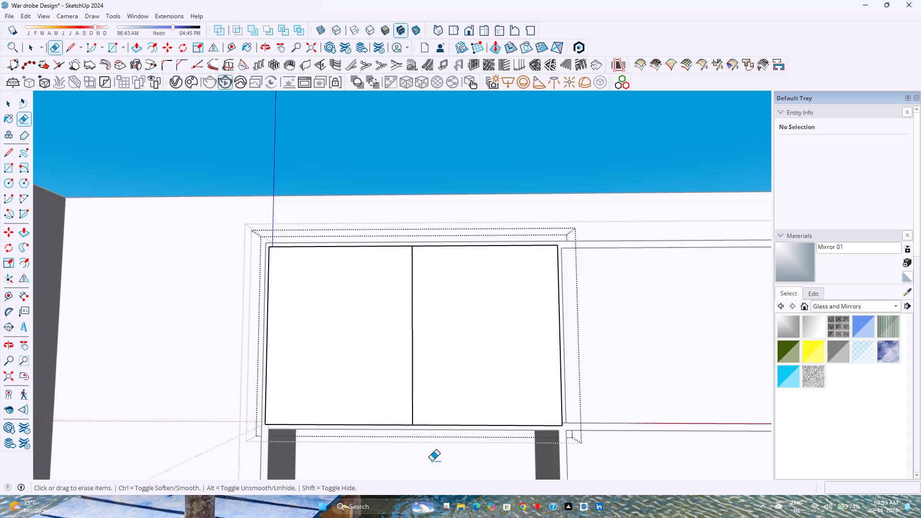
scroll(422, 434, up, 19)
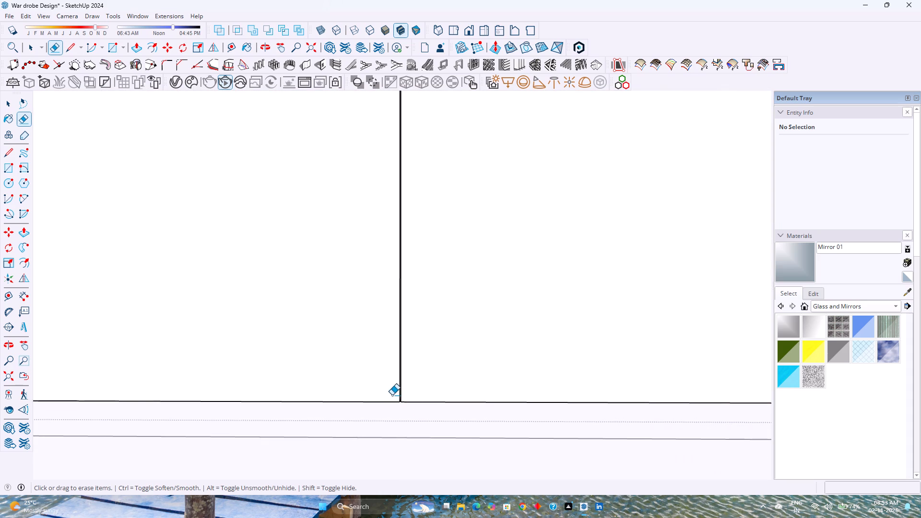
scroll(392, 395, up, 8)
middle_drag(400, 417, 402, 345)
middle_click(402, 345)
scroll(403, 390, up, 6)
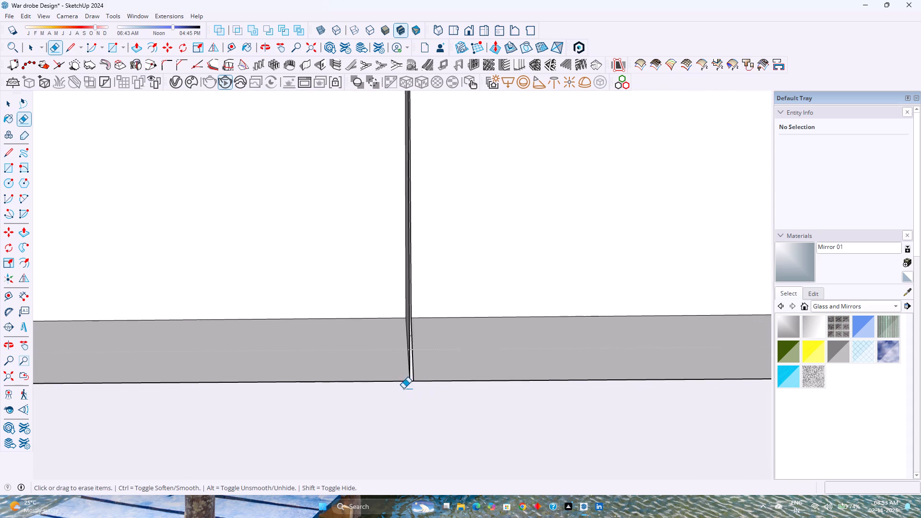
scroll(403, 388, up, 11)
click(433, 368)
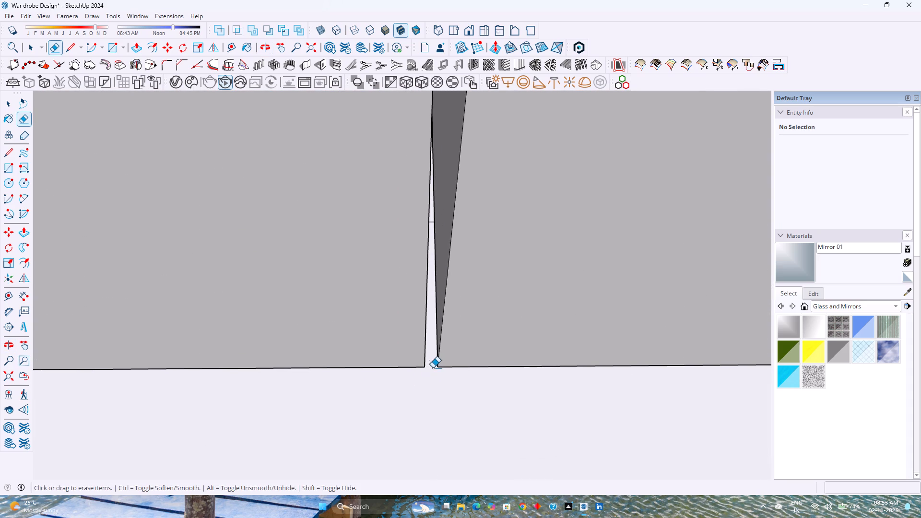
scroll(421, 378, down, 5)
key(space)
scroll(421, 378, down, 20)
scroll(421, 378, down, 2)
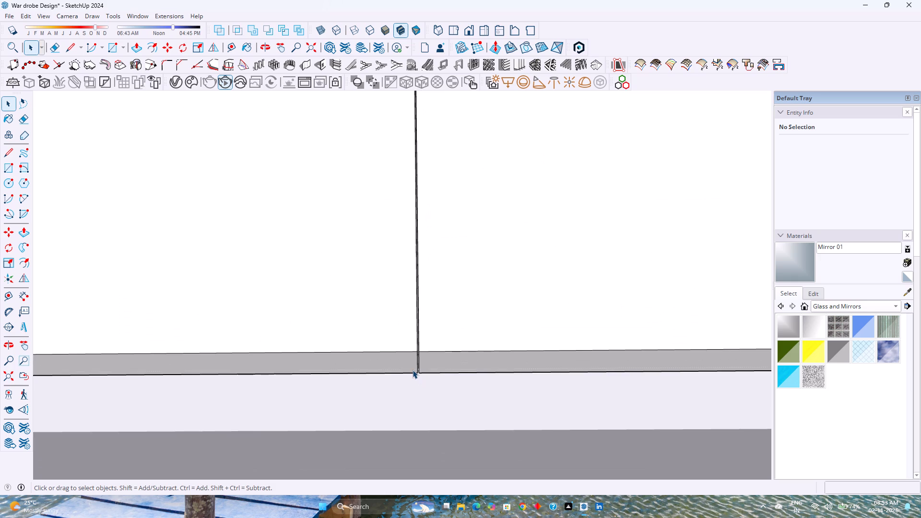
scroll(413, 370, down, 8)
middle_drag(408, 347, 433, 422)
scroll(426, 414, down, 12)
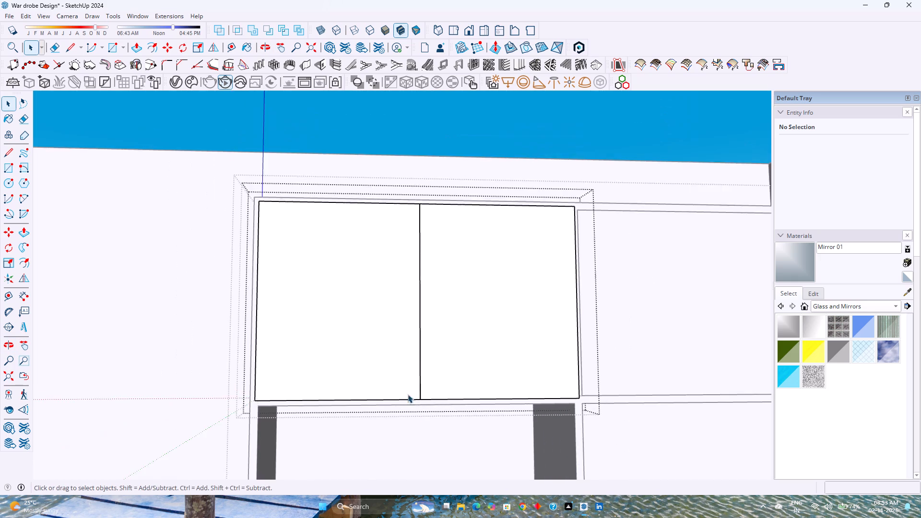
scroll(408, 394, up, 3)
middle_click(398, 383)
middle_drag(398, 383, 385, 432)
scroll(381, 414, down, 8)
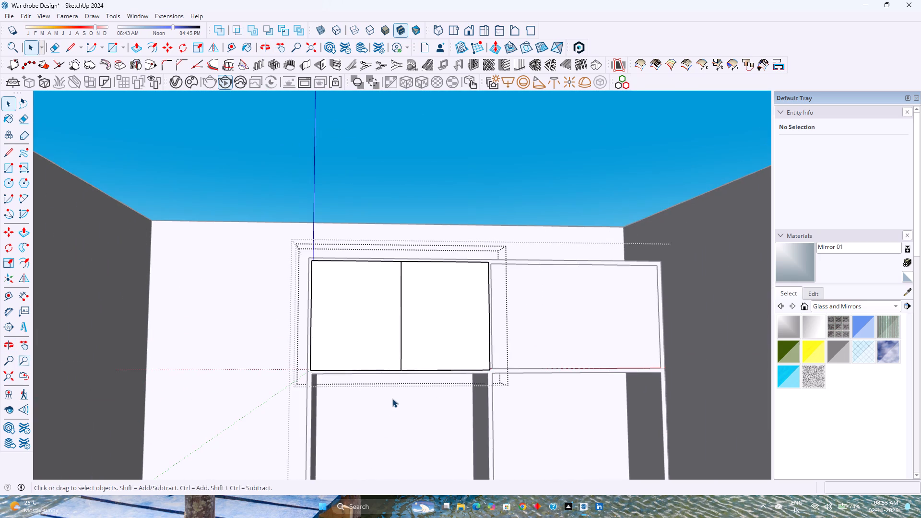
key(Escape)
Open the upper-right panel group and pull its front face out 1", flush with the upper-left doors.
double_click(536, 354)
scroll(536, 354, up, 3)
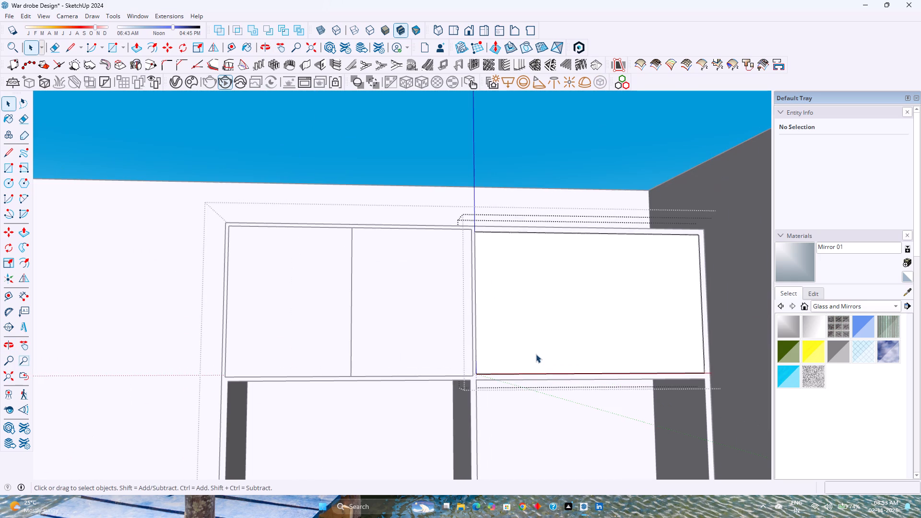
key(p)
click(536, 356)
key(ctrl+z)
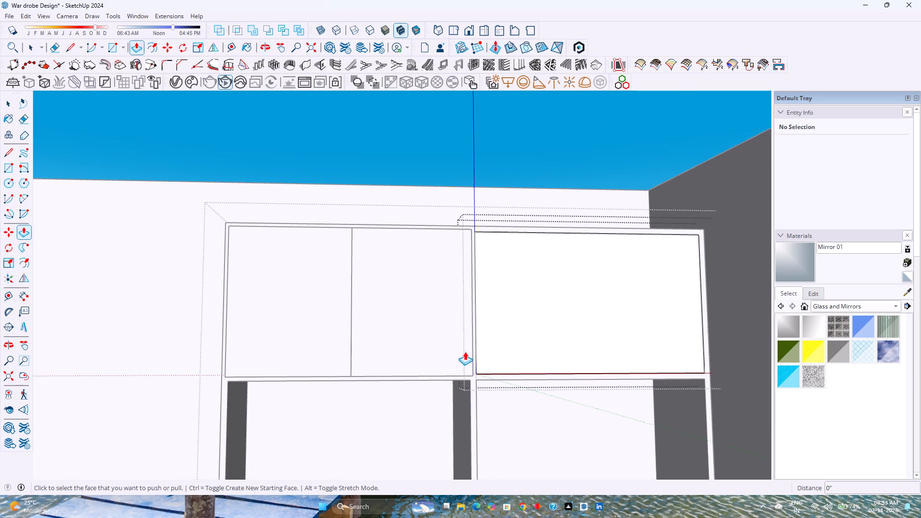
click(510, 337)
middle_drag(497, 334, 528, 438)
click(420, 395)
Extend the upper-right panel's top and left side faces outward 1/4" each.
middle_drag(451, 384, 468, 439)
scroll(520, 362, up, 14)
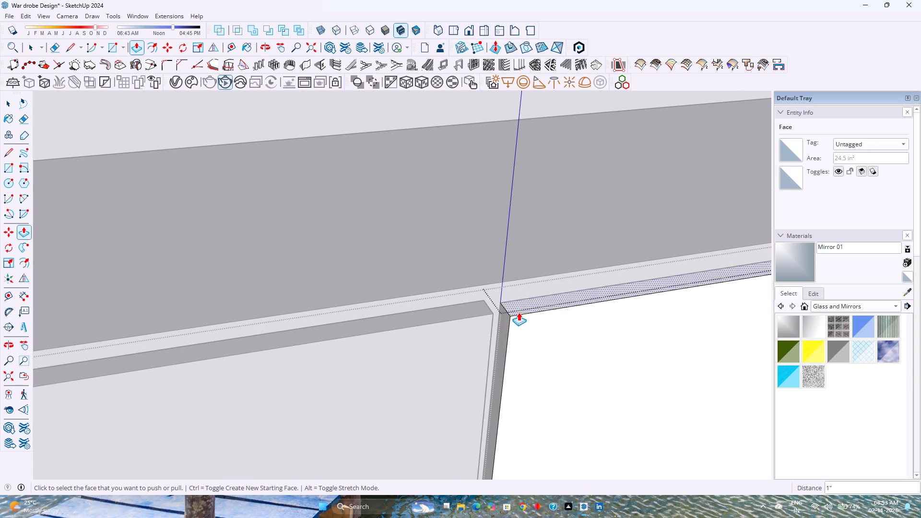
click(519, 311)
click(483, 318)
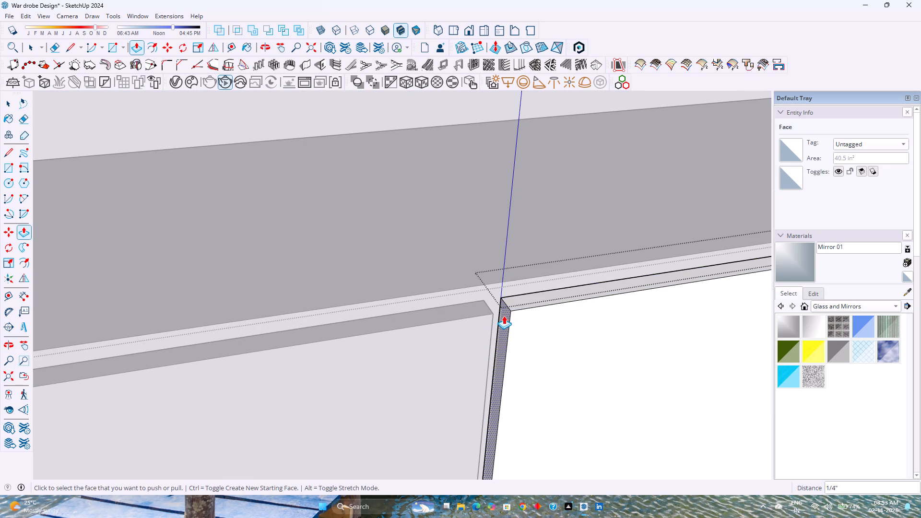
double_click(504, 316)
Extend the upper-right panel's bottom face downward 1/4" over the divider below it.
scroll(486, 327, down, 13)
middle_drag(488, 346, 488, 308)
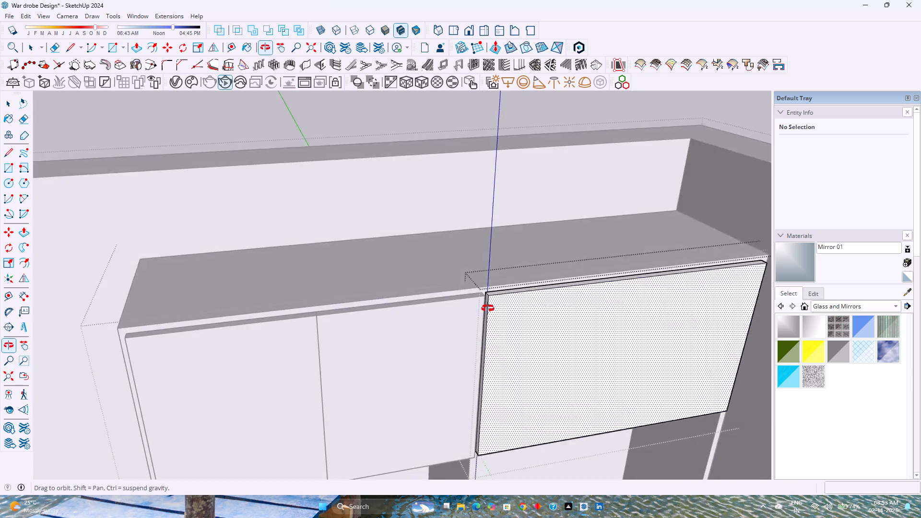
middle_drag(488, 308, 491, 300)
middle_click(491, 300)
scroll(503, 388, up, 7)
middle_drag(494, 410, 465, 323)
scroll(472, 369, up, 5)
scroll(473, 369, down, 9)
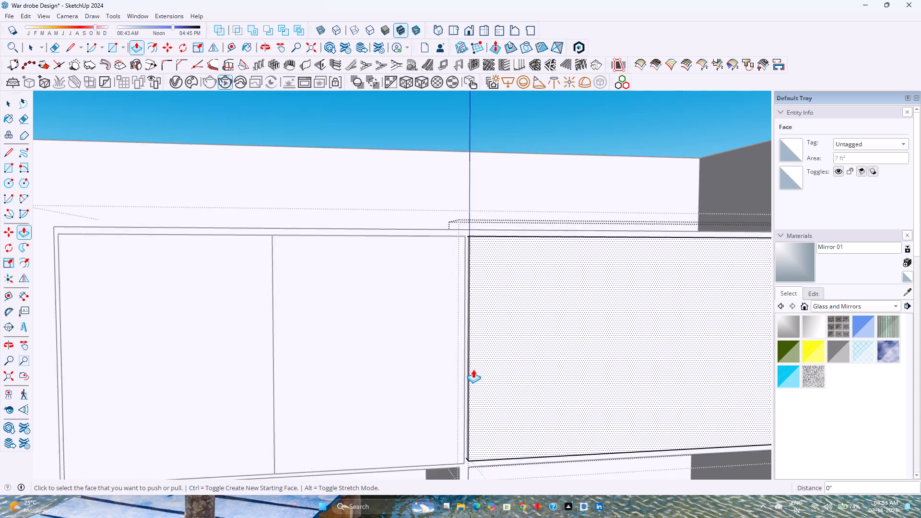
scroll(473, 369, down, 5)
scroll(484, 439, up, 1)
middle_drag(479, 439, 479, 394)
scroll(479, 394, up, 8)
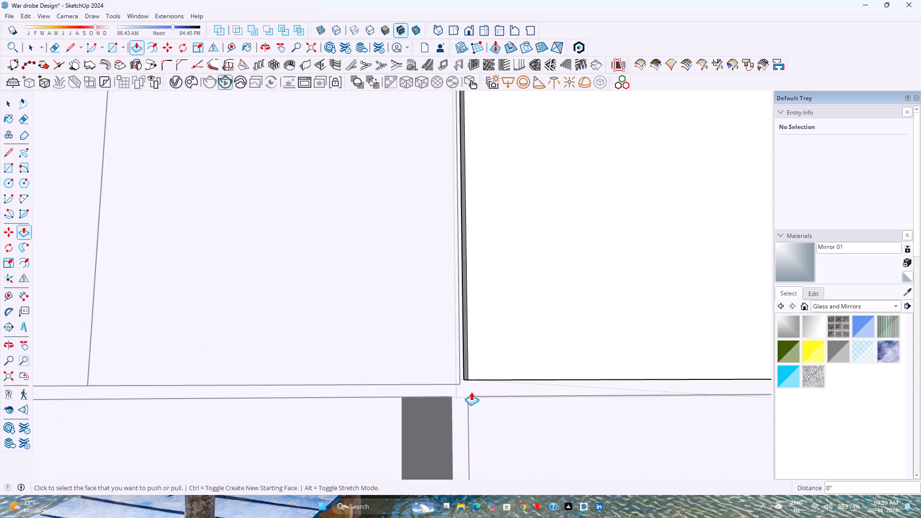
scroll(471, 392, up, 5)
middle_drag(471, 392, 505, 348)
double_click(482, 372)
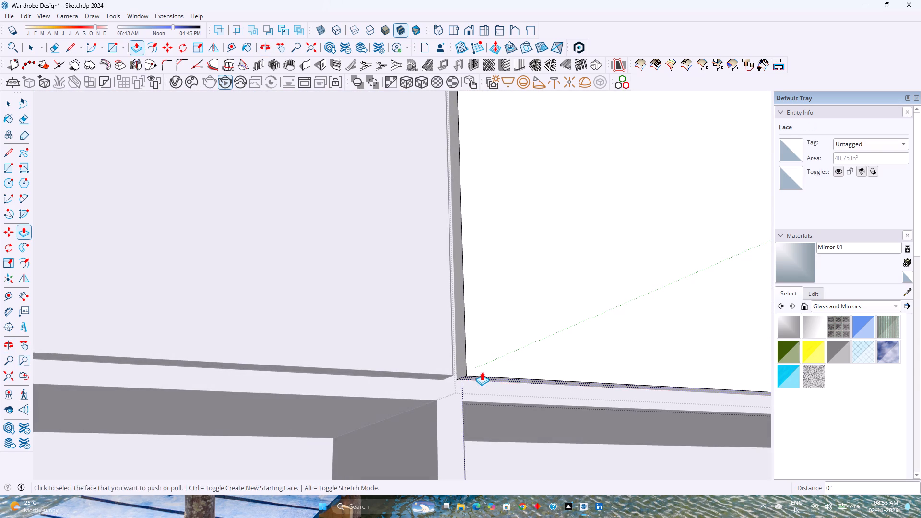
Extend the upper-right panel's right side face outward 1/4", and close the panel group.
scroll(482, 372, down, 4)
middle_drag(482, 372, 449, 420)
scroll(443, 413, down, 14)
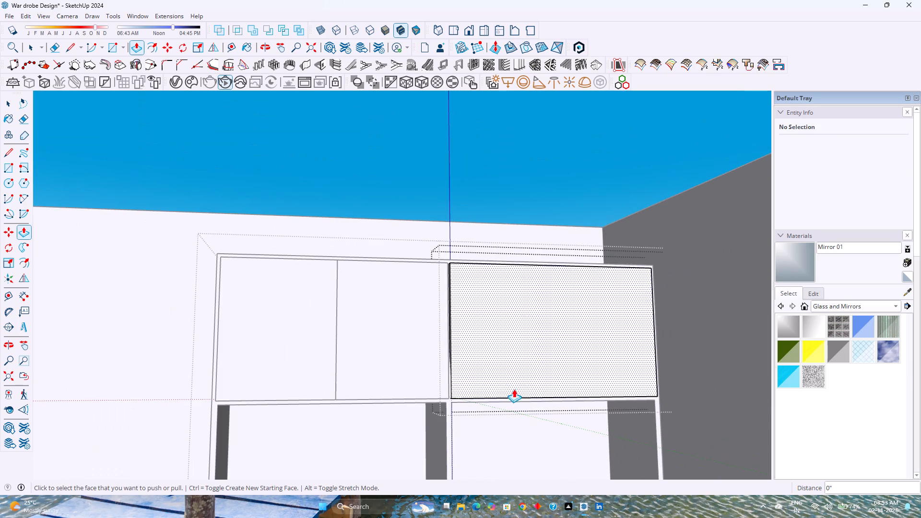
scroll(667, 322, up, 5)
middle_drag(669, 321, 590, 406)
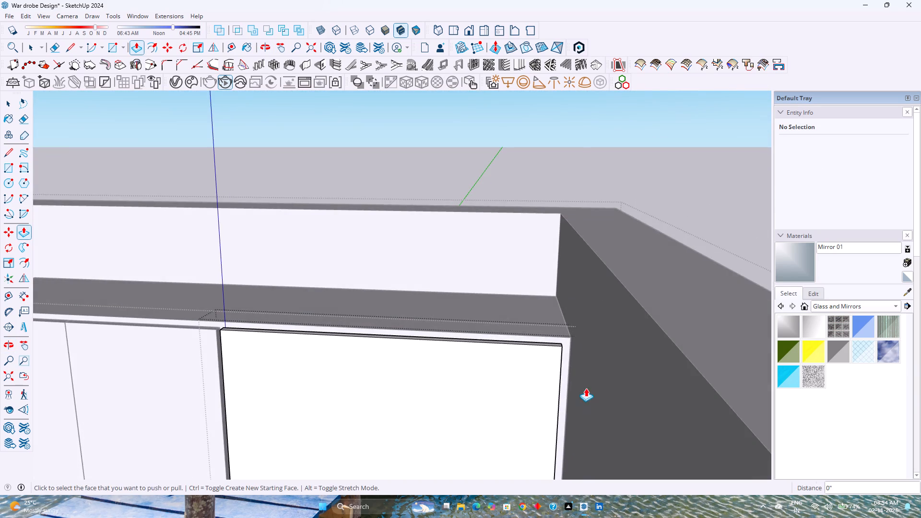
scroll(565, 376, up, 17)
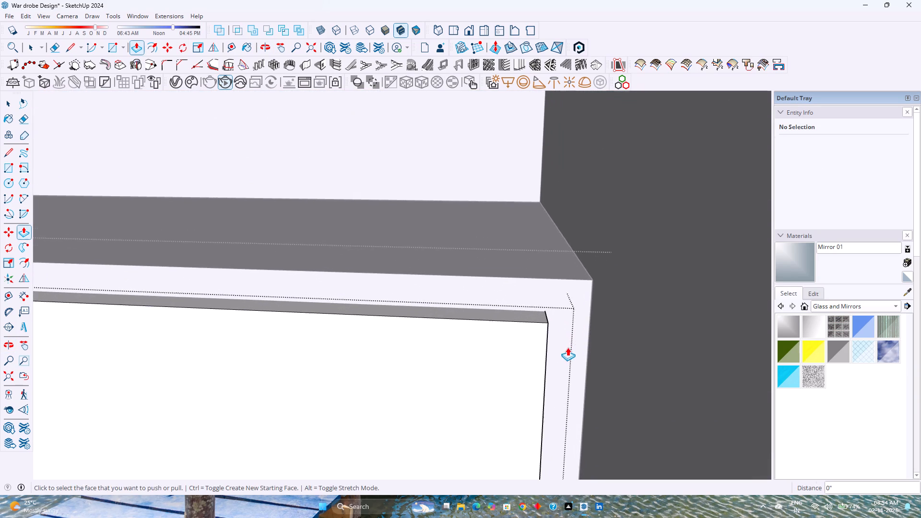
scroll(567, 347, up, 2)
middle_drag(566, 348, 523, 366)
middle_click(506, 371)
middle_drag(506, 371, 524, 365)
middle_drag(527, 364, 583, 356)
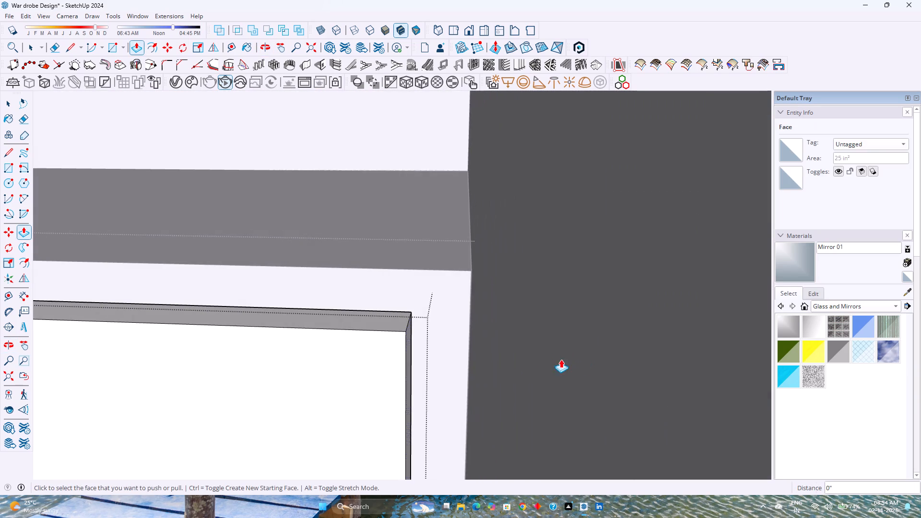
scroll(418, 371, up, 7)
double_click(402, 377)
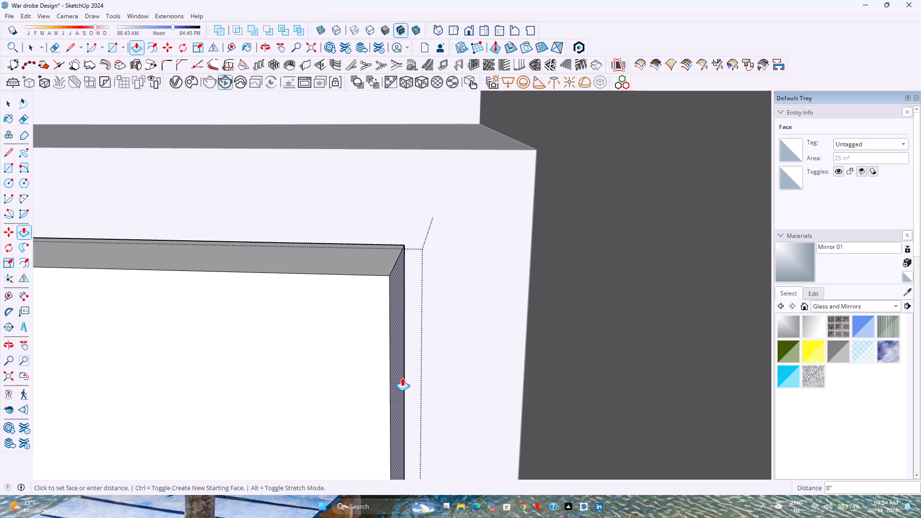
key(space)
scroll(266, 391, down, 4)
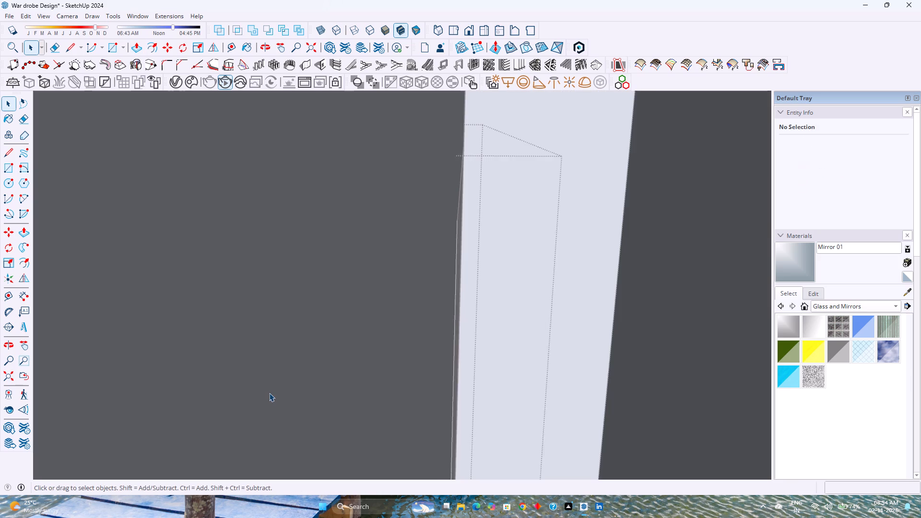
scroll(269, 393, down, 5)
click(5, 372)
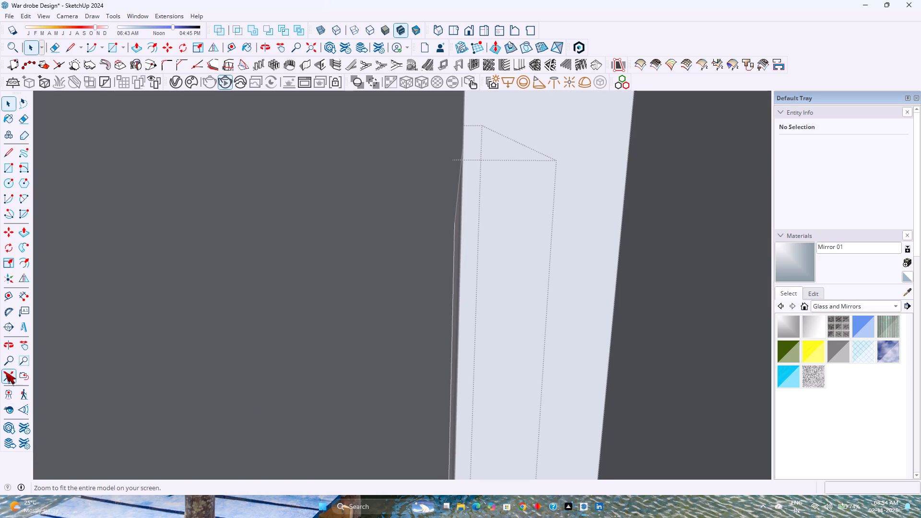
key(Escape)
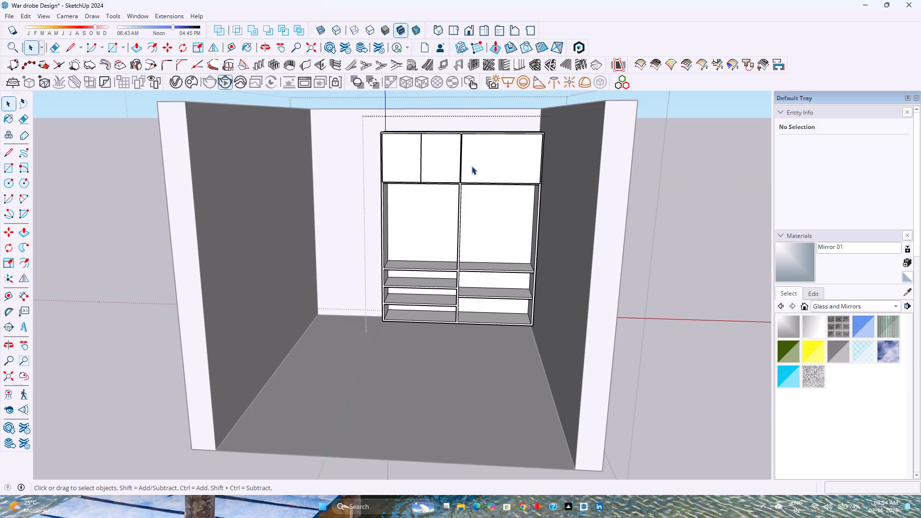
Draw a 3' 4 1/2" by 3' 10 1/2" rectangle across the large left opening below the upper doors, and group it with its edges.
scroll(465, 175, up, 11)
shift+scroll(439, 189, up, 3)
shift+middle_drag(439, 187, 370, 187)
middle_drag(375, 180, 419, 158)
scroll(424, 154, down, 6)
click(118, 51)
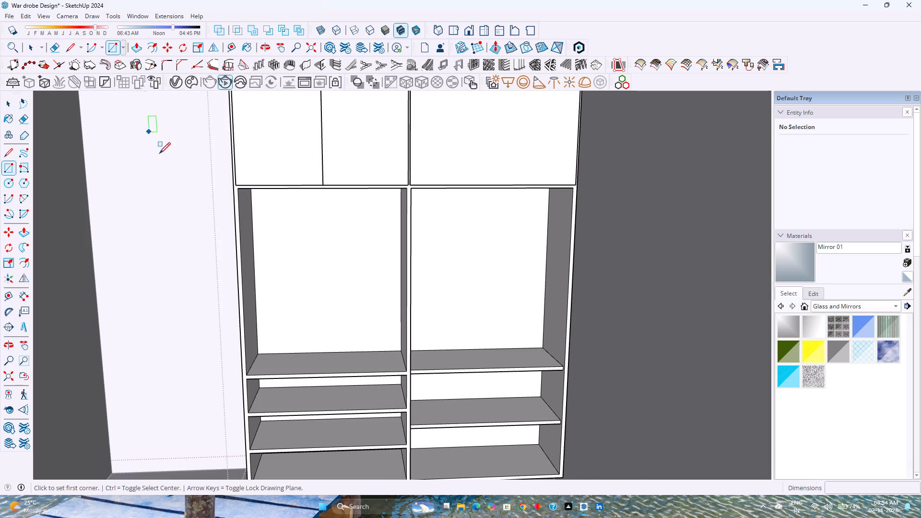
click(238, 189)
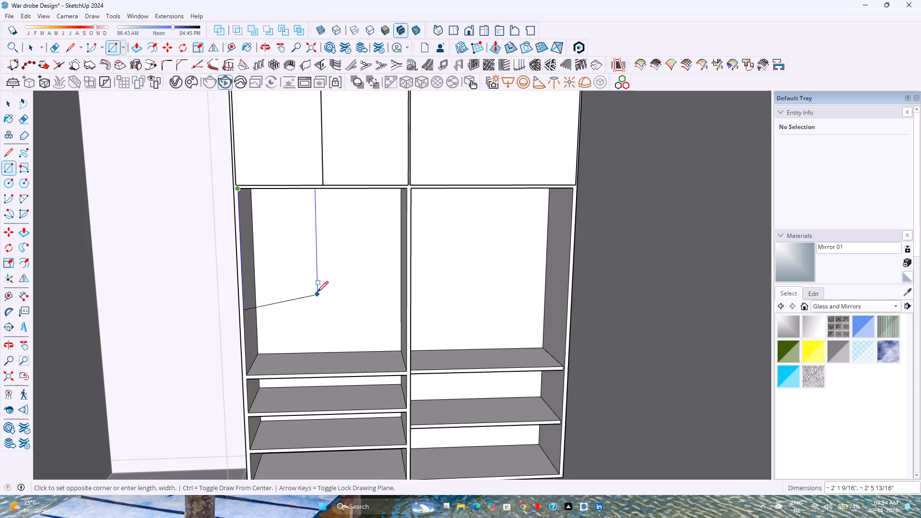
click(407, 372)
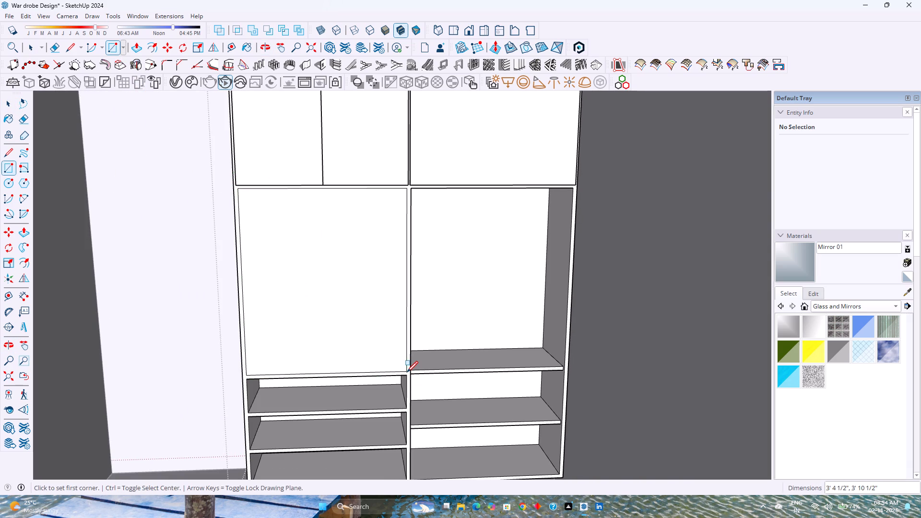
key(space)
double_click(331, 319)
right_click(331, 319)
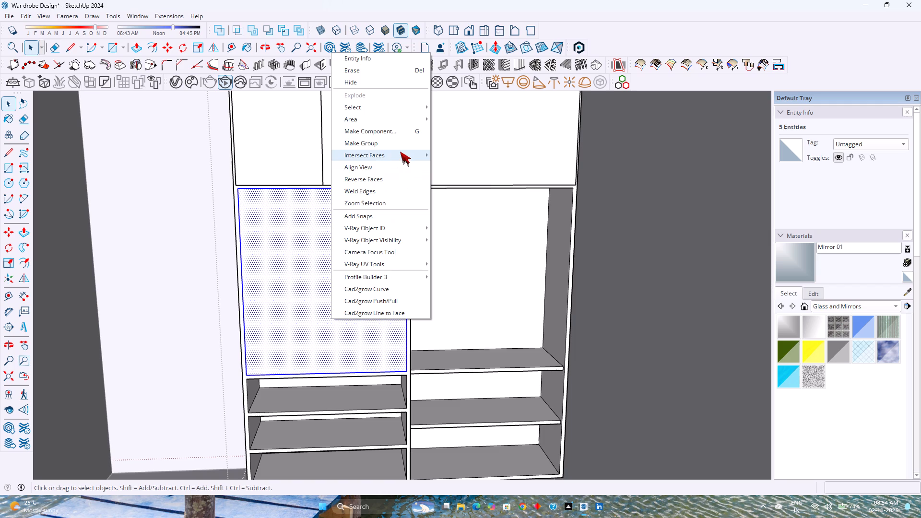
click(401, 145)
Open the new left panel group and pull its front face out 1".
double_click(344, 230)
scroll(333, 233, up, 3)
middle_drag(333, 233, 370, 231)
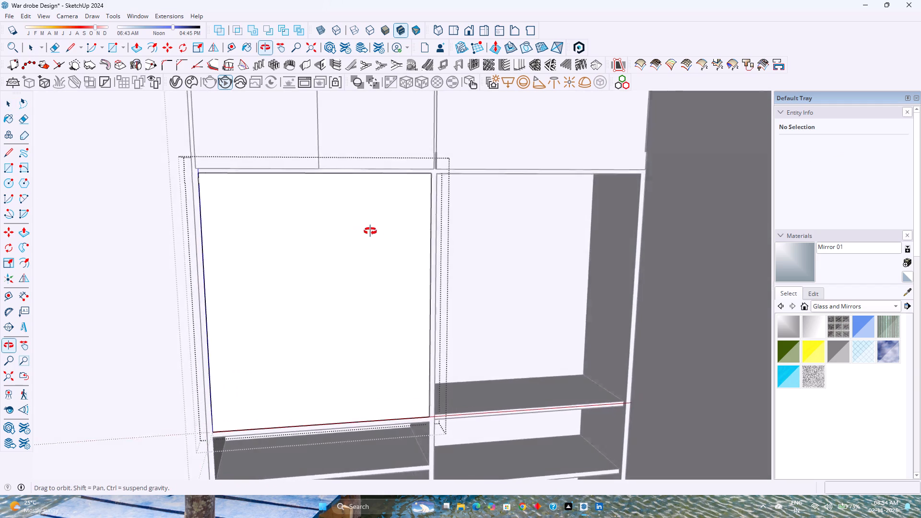
middle_drag(370, 231, 382, 230)
middle_click(382, 230)
scroll(382, 230, down, 4)
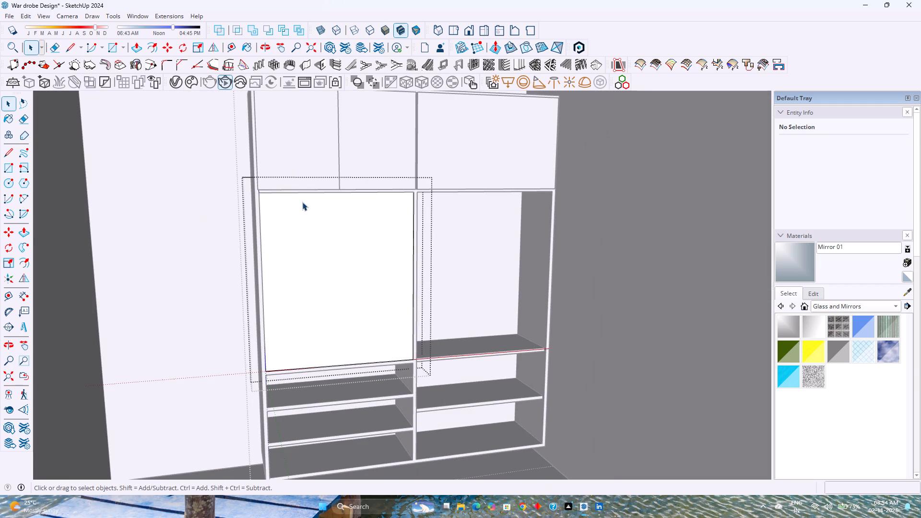
key(p)
click(286, 228)
click(293, 163)
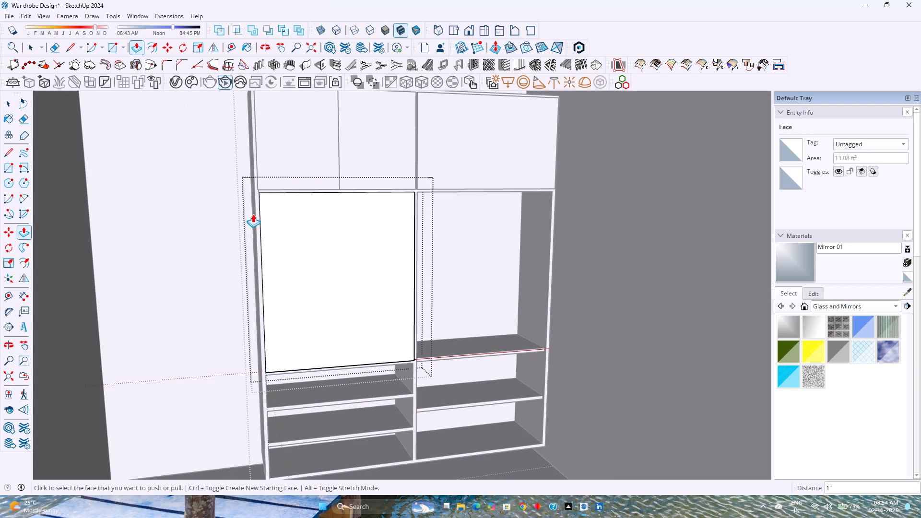
Extend the left panel's left side and top faces outward 1/4" each.
scroll(253, 214, up, 11)
middle_drag(253, 214, 406, 258)
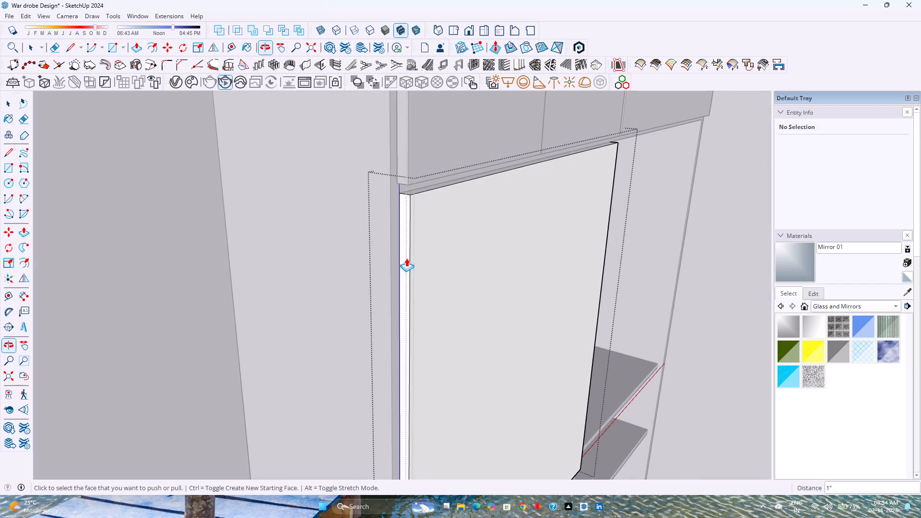
click(408, 236)
click(402, 167)
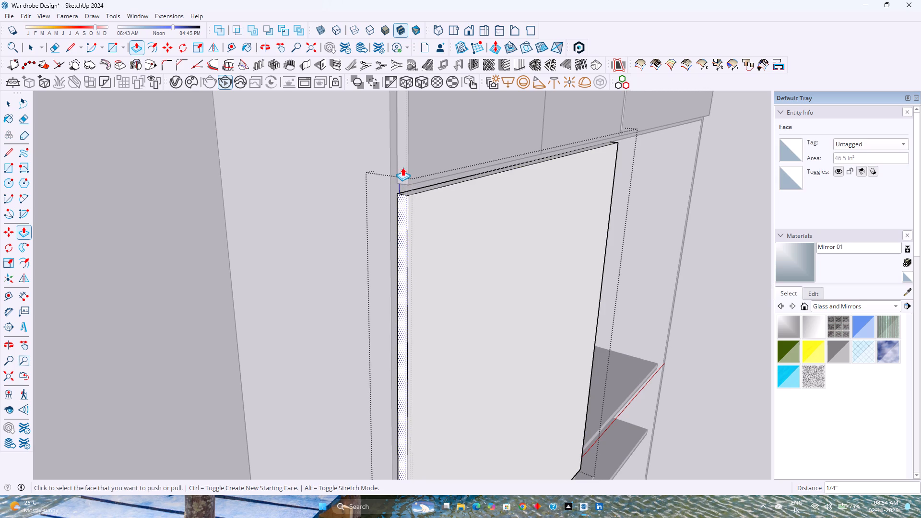
double_click(414, 192)
scroll(414, 192, down, 3)
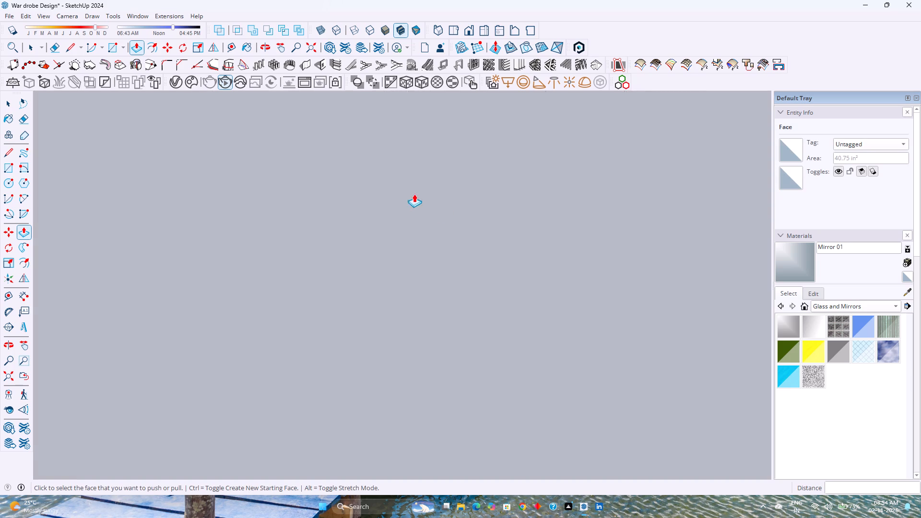
Extend the left panel's right side face outward 1/4" over the central divider.
click(9, 376)
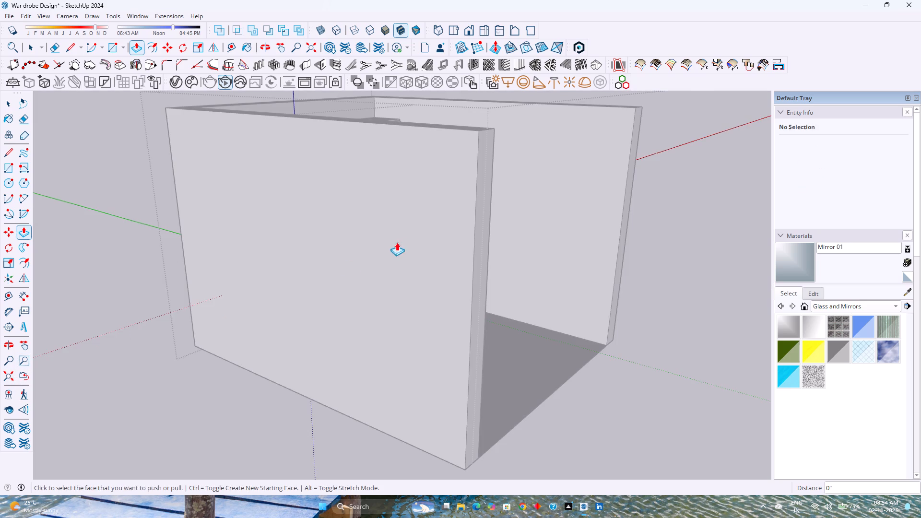
scroll(399, 241, up, 3)
middle_drag(399, 241, 134, 241)
scroll(457, 148, up, 6)
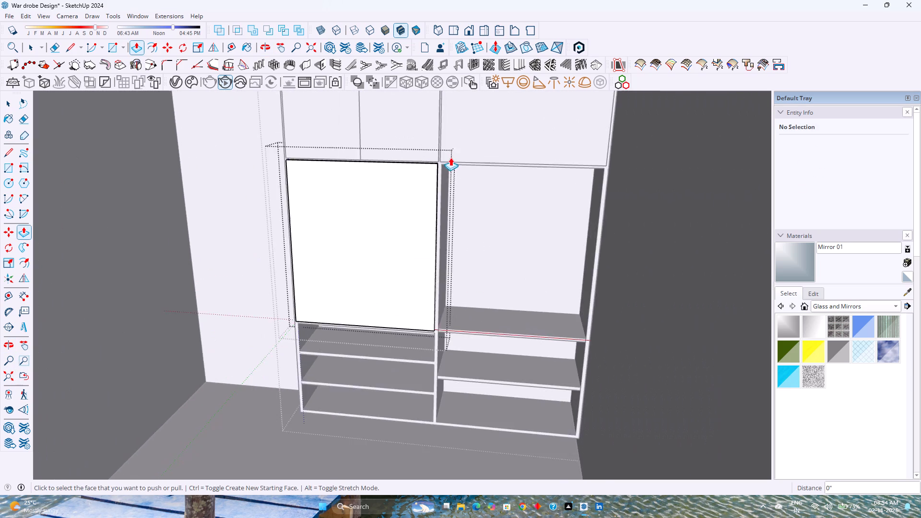
scroll(450, 157, up, 20)
scroll(450, 157, up, 2)
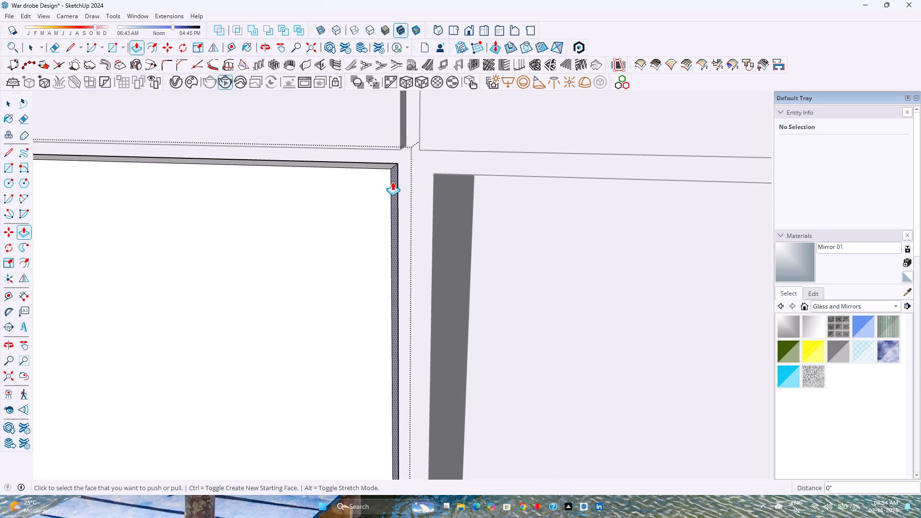
double_click(392, 182)
Extend the left panel's bottom face downward 1/4" over the shelf edge.
scroll(392, 182, down, 17)
middle_drag(287, 310, 348, 267)
scroll(349, 266, down, 11)
middle_drag(316, 306, 331, 218)
scroll(308, 376, up, 10)
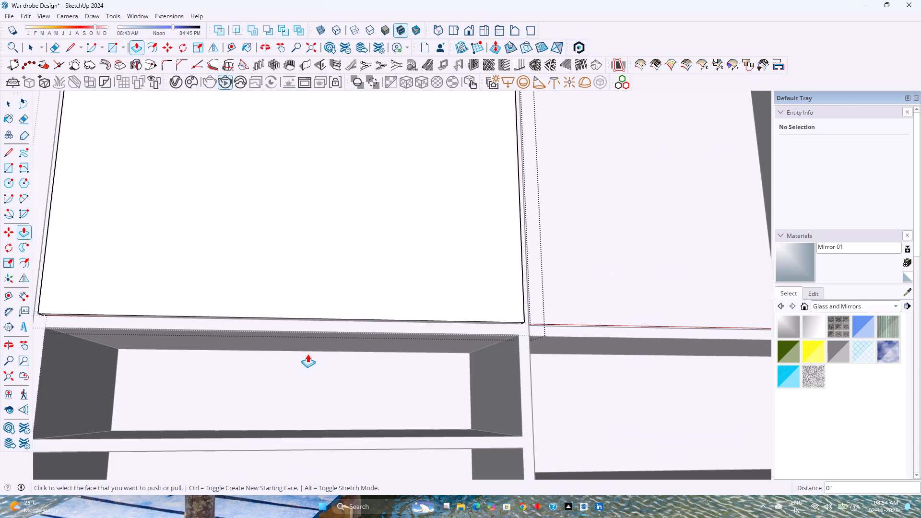
middle_drag(304, 353, 303, 348)
middle_drag(303, 346, 338, 306)
scroll(374, 304, up, 7)
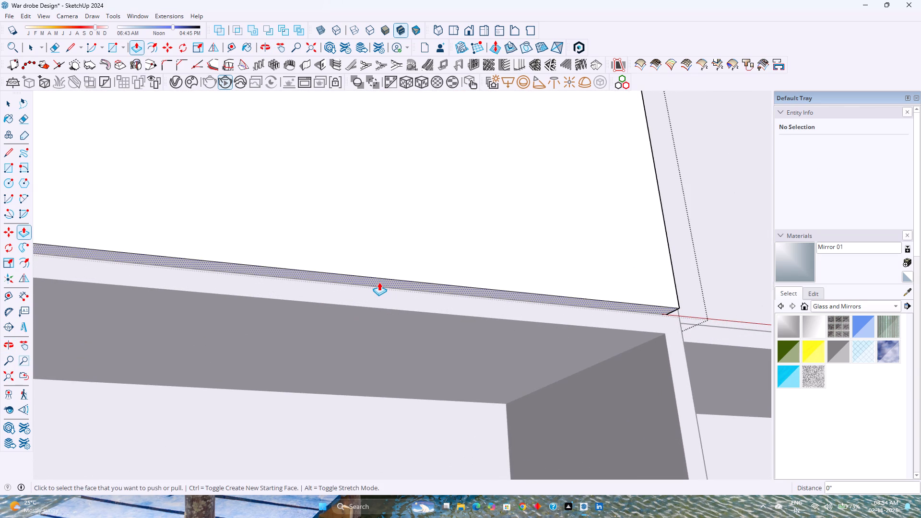
double_click(379, 282)
scroll(379, 282, down, 3)
middle_drag(379, 282, 346, 312)
scroll(340, 310, down, 10)
middle_drag(340, 307, 338, 309)
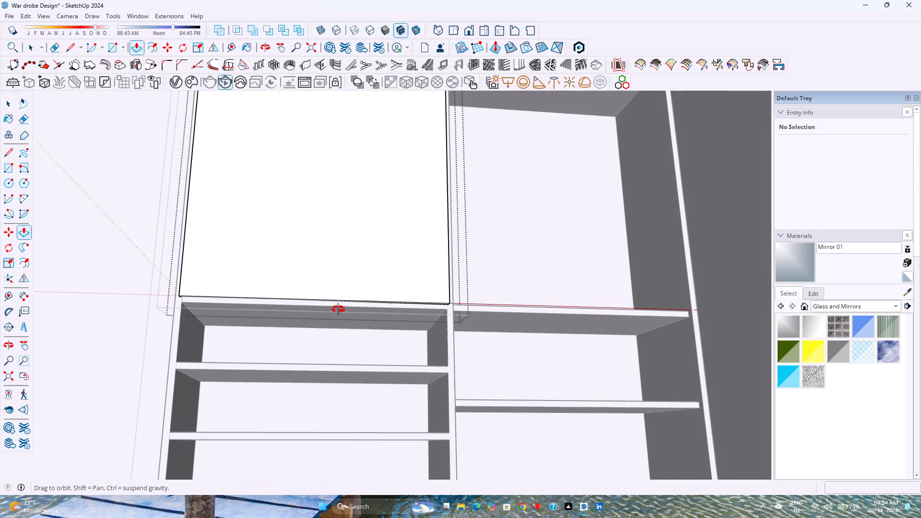
middle_drag(338, 309, 330, 351)
scroll(334, 333, down, 9)
key(Escape)
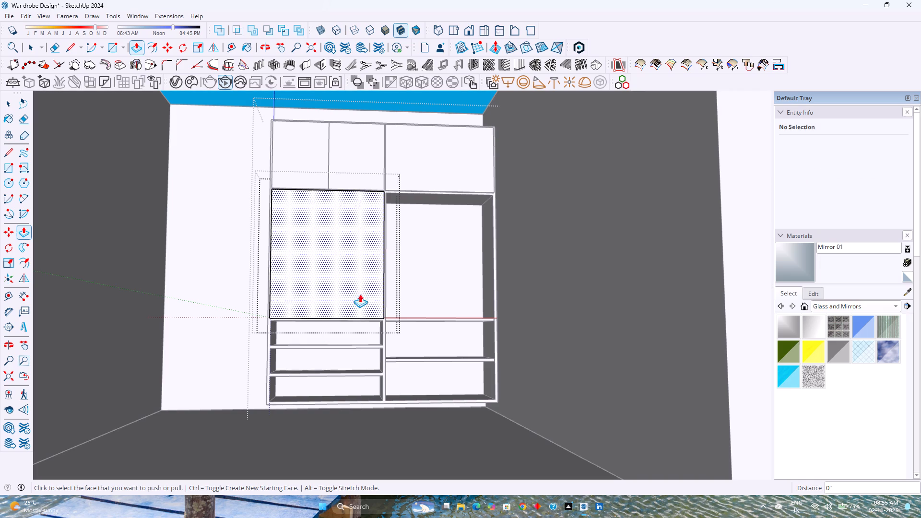
Draw a 3' 11" vertical line down the middle of the left panel's front face, aligned with the split between the upper doors.
scroll(335, 246, up, 2)
shift+middle_drag(335, 246, 305, 365)
scroll(298, 340, up, 1)
scroll(297, 337, down, 3)
shift+middle_drag(293, 339, 327, 301)
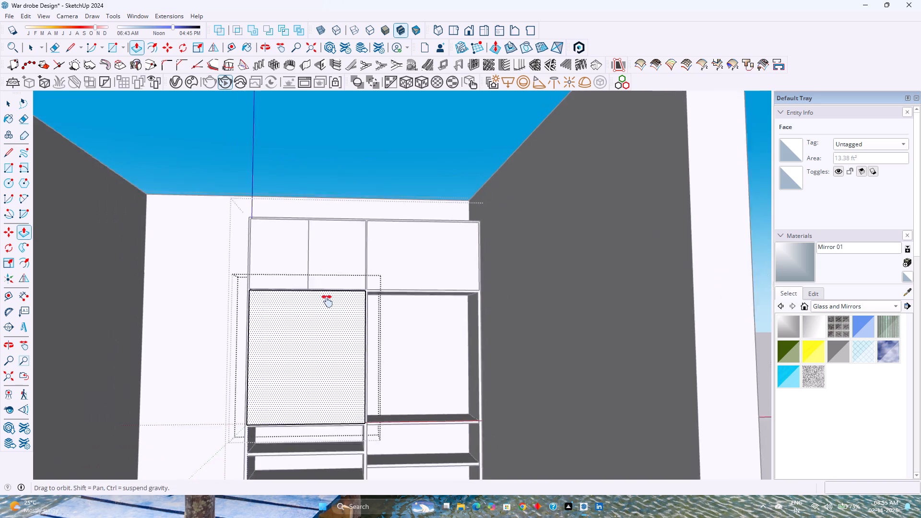
shift+middle_drag(327, 301, 360, 264)
middle_drag(364, 264, 366, 357)
scroll(387, 262, up, 8)
shift+middle_drag(373, 271, 349, 324)
scroll(341, 315, down, 4)
shift+middle_drag(336, 318, 334, 255)
shift+middle_click(334, 255)
scroll(334, 255, down, 3)
scroll(334, 255, up, 1)
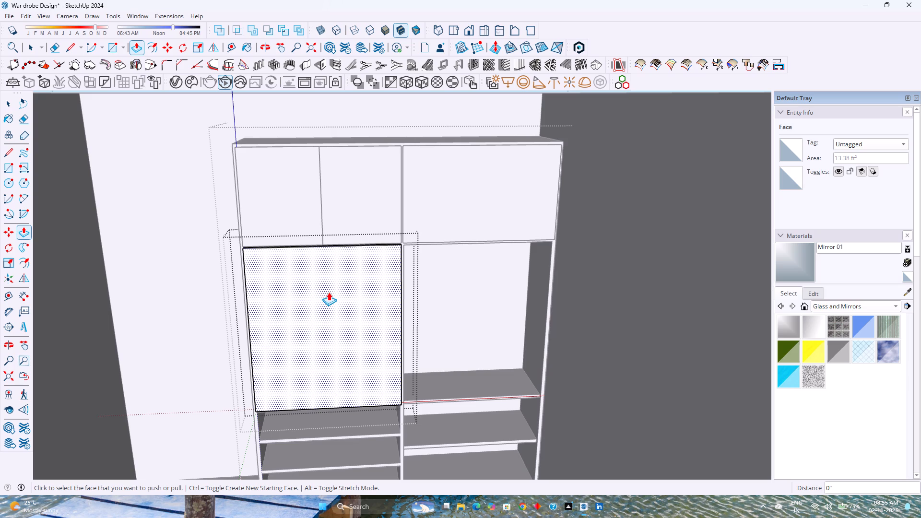
key(l)
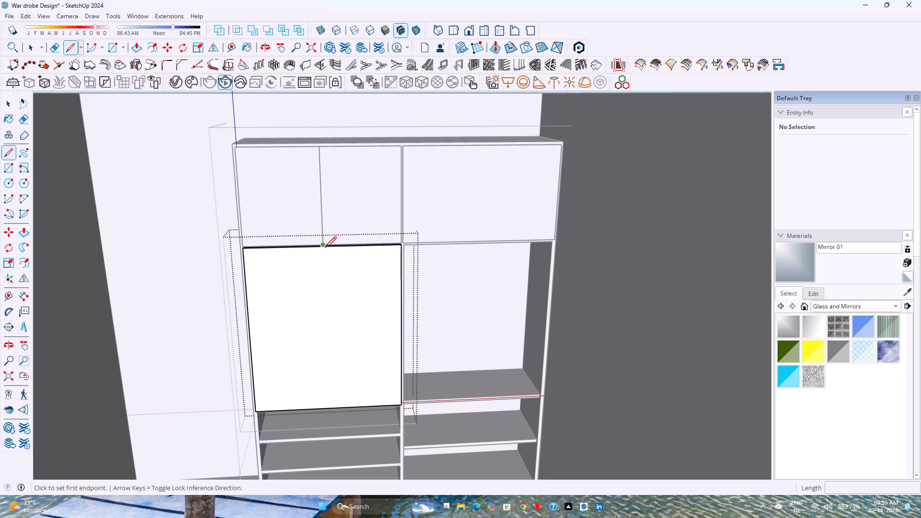
click(324, 248)
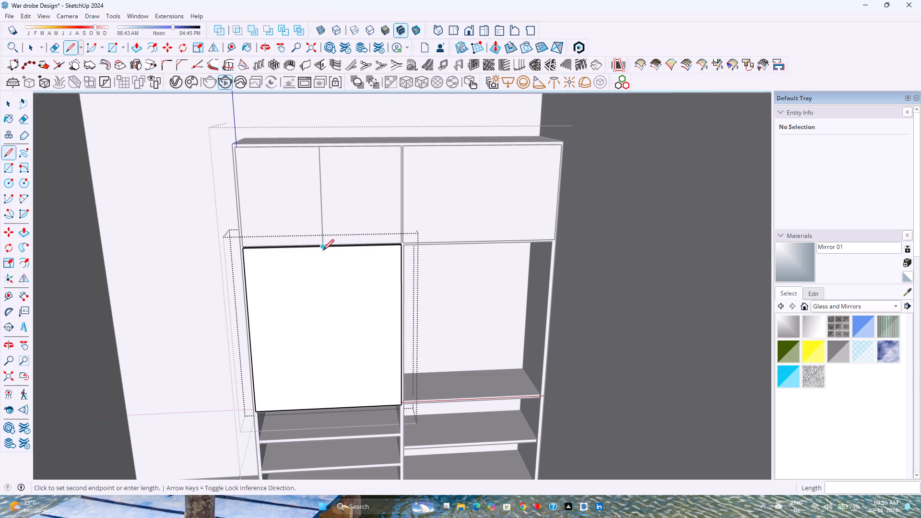
click(328, 408)
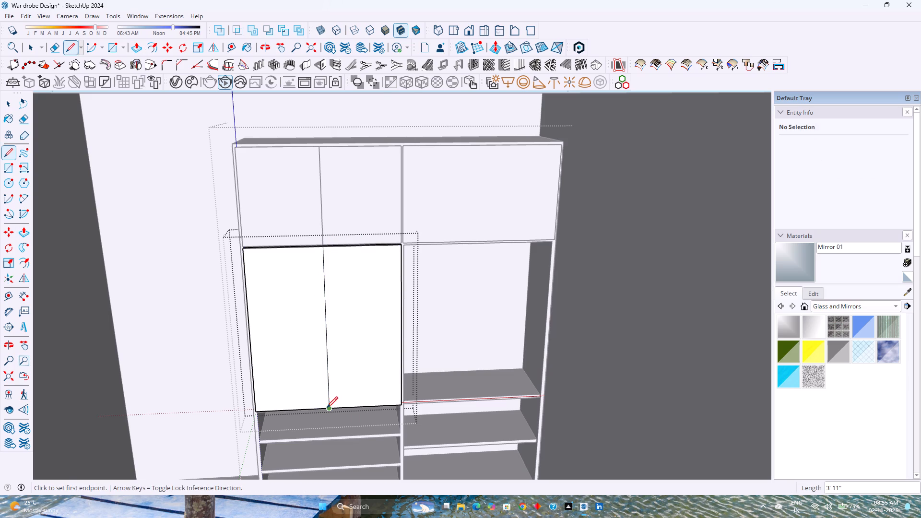
Move the vertical centre line on the left panel's front face 0.01" along the red axis towards the wardrobe's left side.
key(space)
click(328, 361)
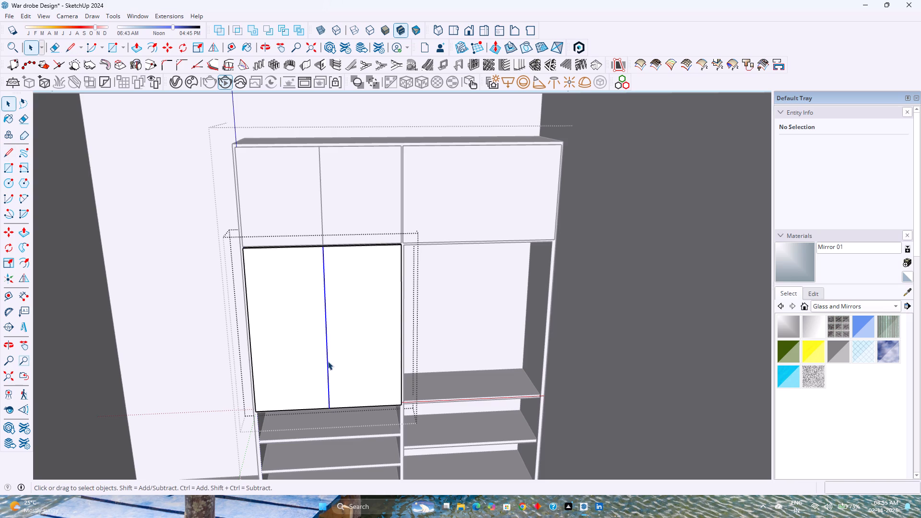
key(m)
click(330, 406)
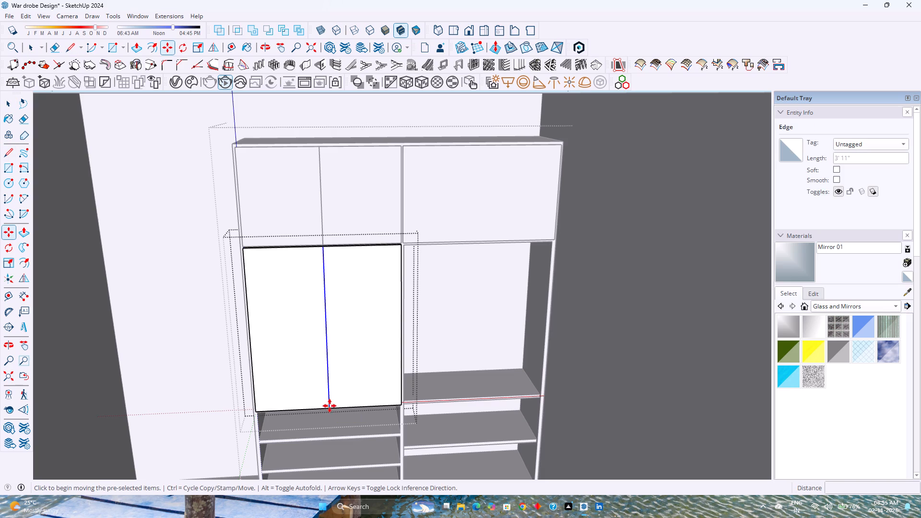
key(Right)
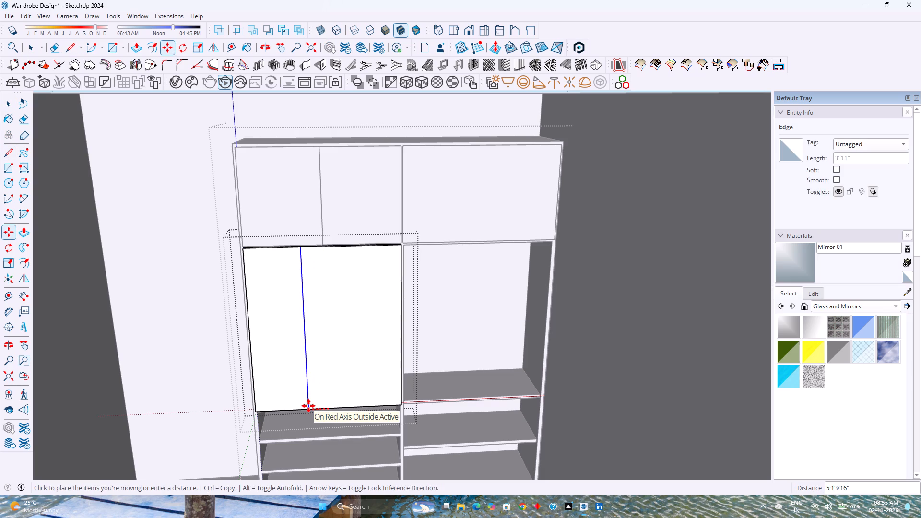
text(0.01)
key(Return)
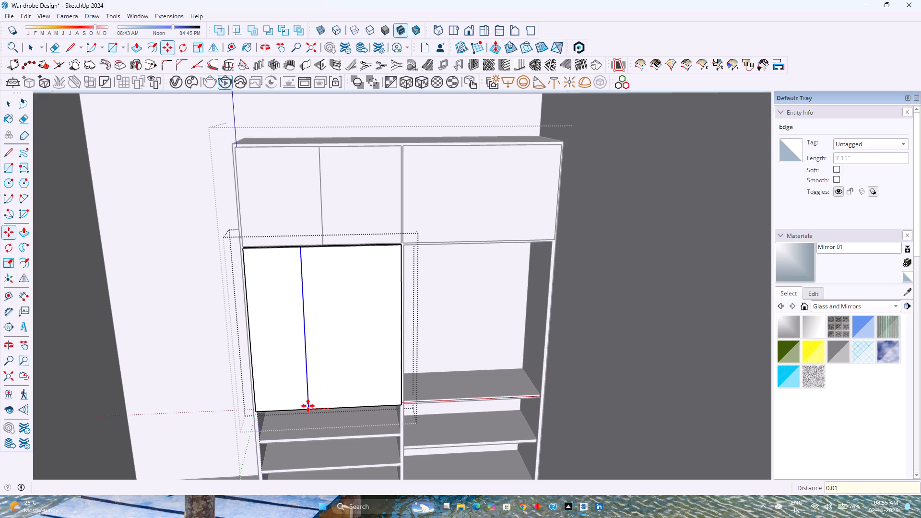
Copy the centre line 0.02" along the red axis towards the central divider to outline a narrow gap strip.
click(332, 409)
key(Right)
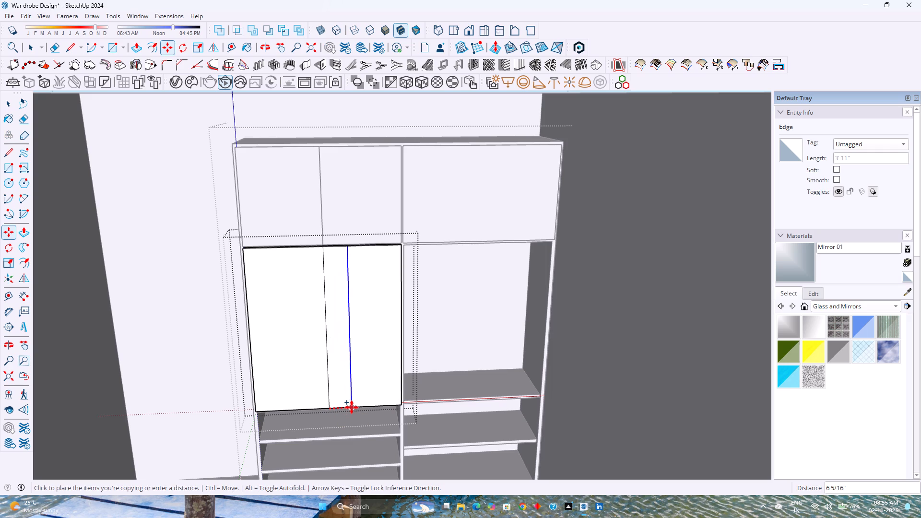
text(0.02)
key(Return)
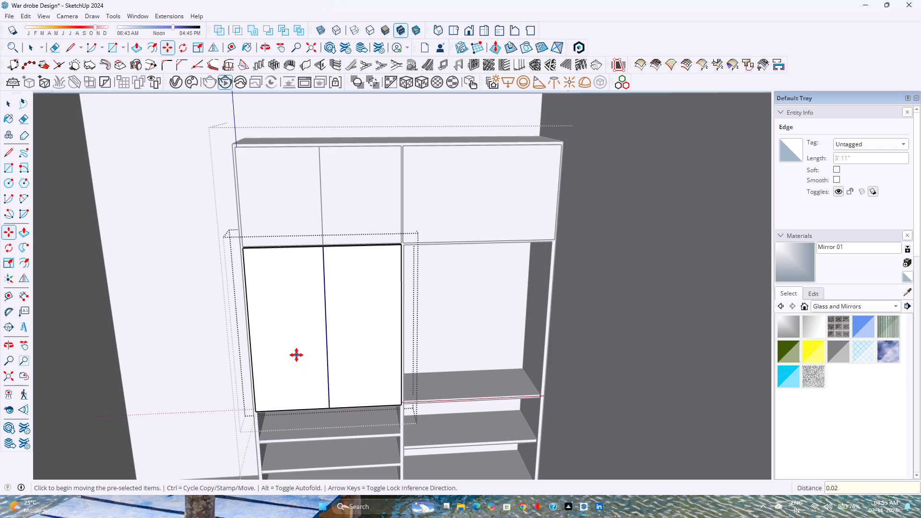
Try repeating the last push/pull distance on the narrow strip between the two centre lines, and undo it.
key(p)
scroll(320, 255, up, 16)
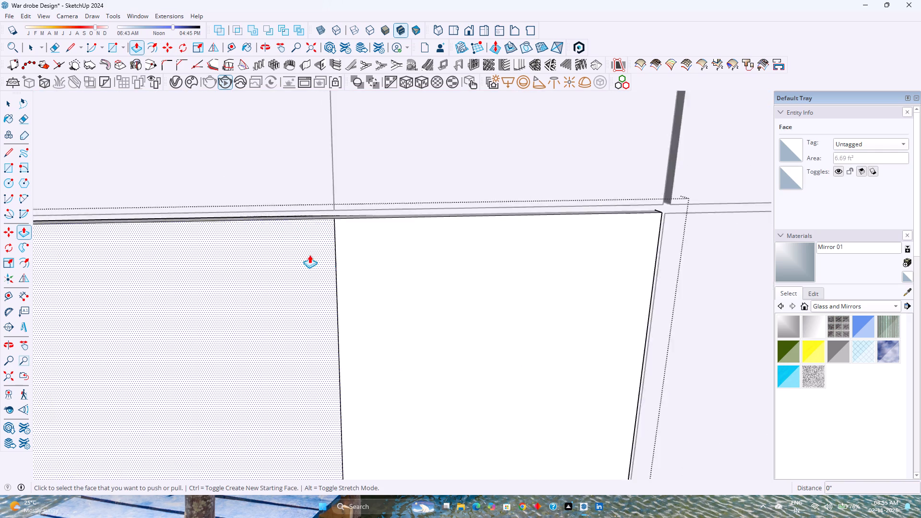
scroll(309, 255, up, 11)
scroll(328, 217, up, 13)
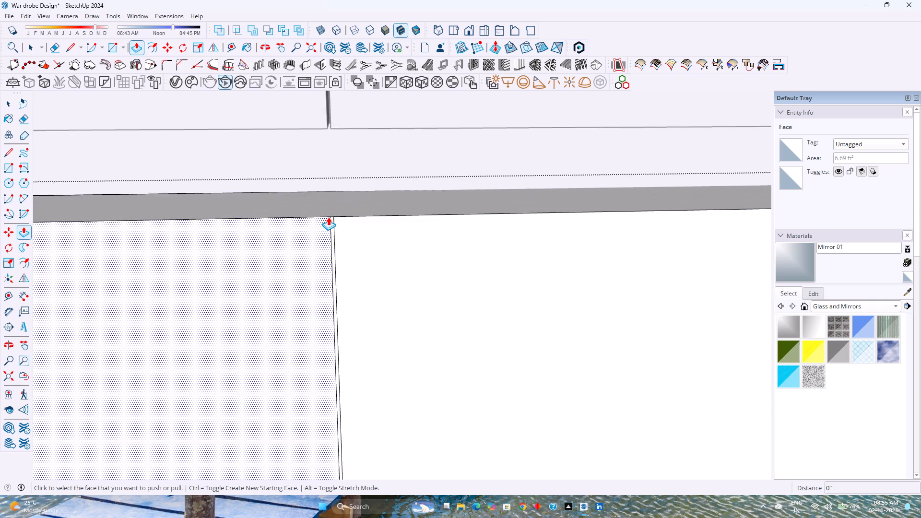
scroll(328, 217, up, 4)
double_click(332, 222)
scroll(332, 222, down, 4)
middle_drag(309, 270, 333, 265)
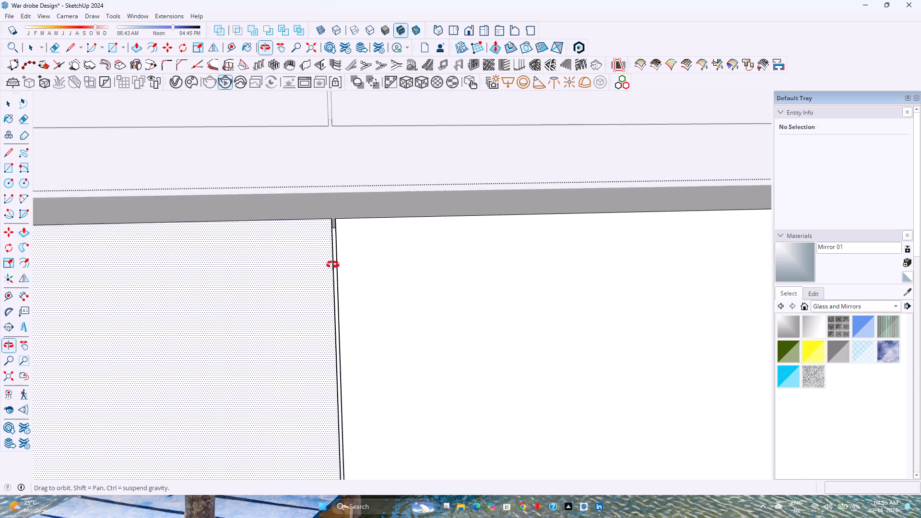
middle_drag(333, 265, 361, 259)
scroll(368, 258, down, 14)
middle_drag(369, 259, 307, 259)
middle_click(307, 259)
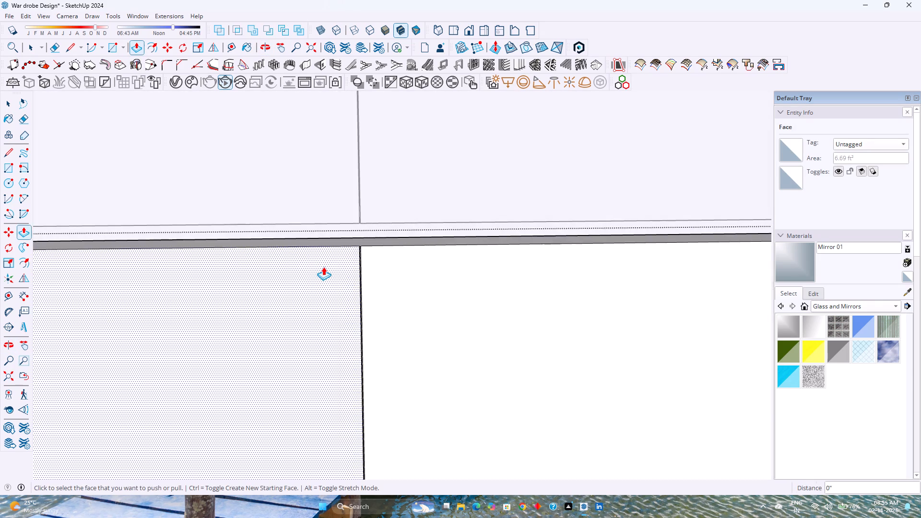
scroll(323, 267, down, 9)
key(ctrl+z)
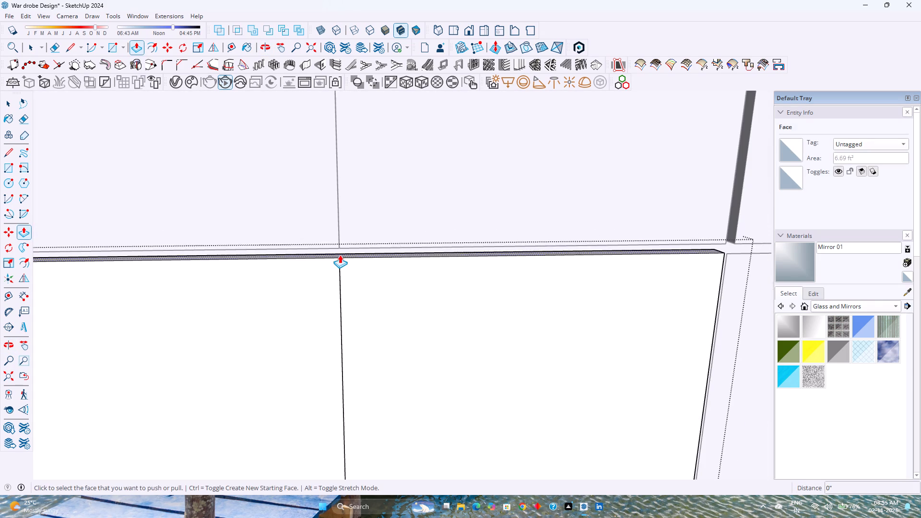
Push the narrow strip back 1" through the panel's full thickness to split it into two doors.
scroll(340, 255, up, 20)
scroll(340, 255, up, 4)
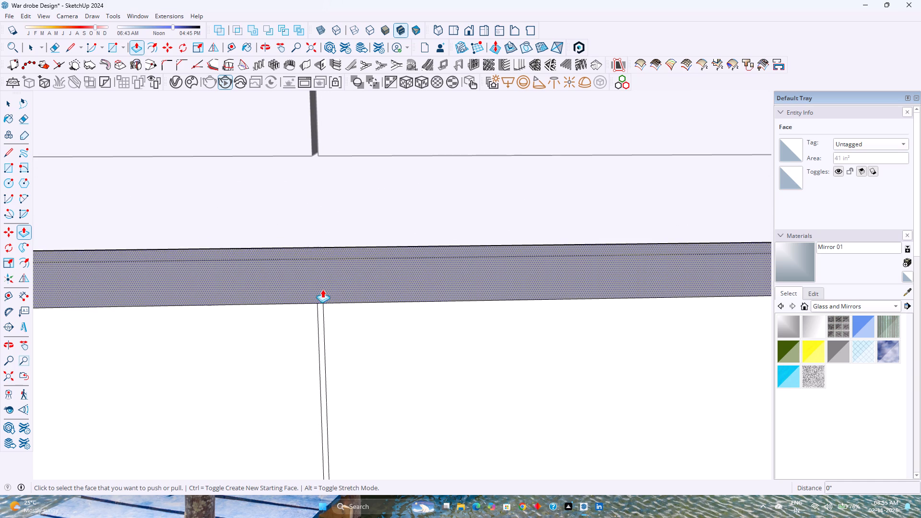
click(321, 310)
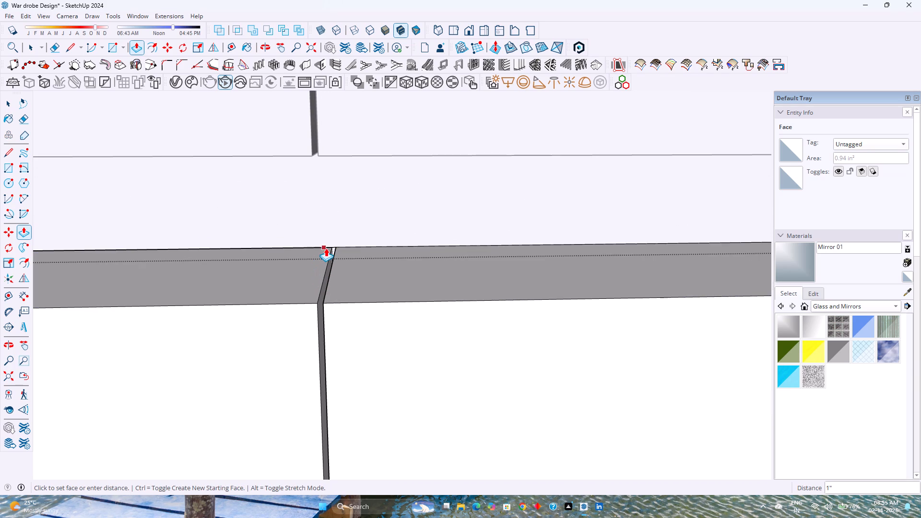
click(326, 247)
Erase the leftover short edge bridging the gap between the two doors at the back of their top end.
scroll(321, 254, up, 4)
middle_drag(321, 254, 346, 235)
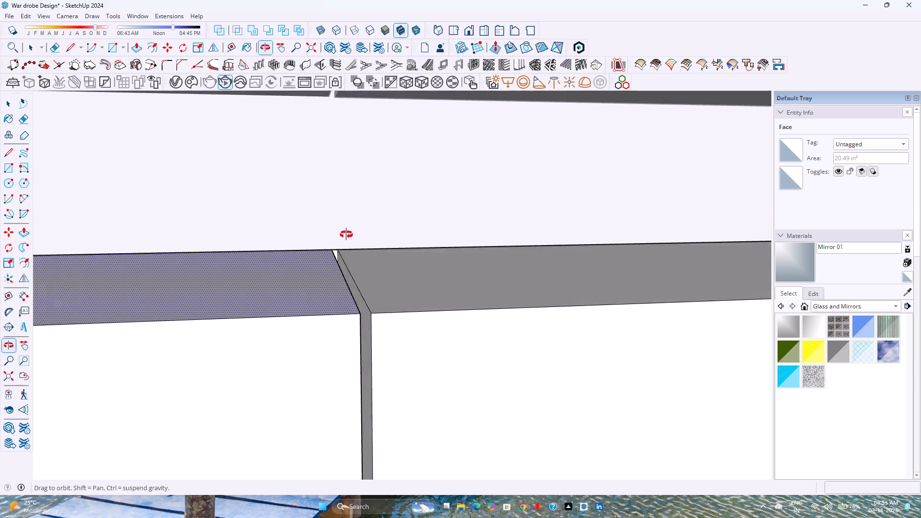
middle_drag(346, 235, 333, 244)
key(e)
scroll(332, 238, up, 8)
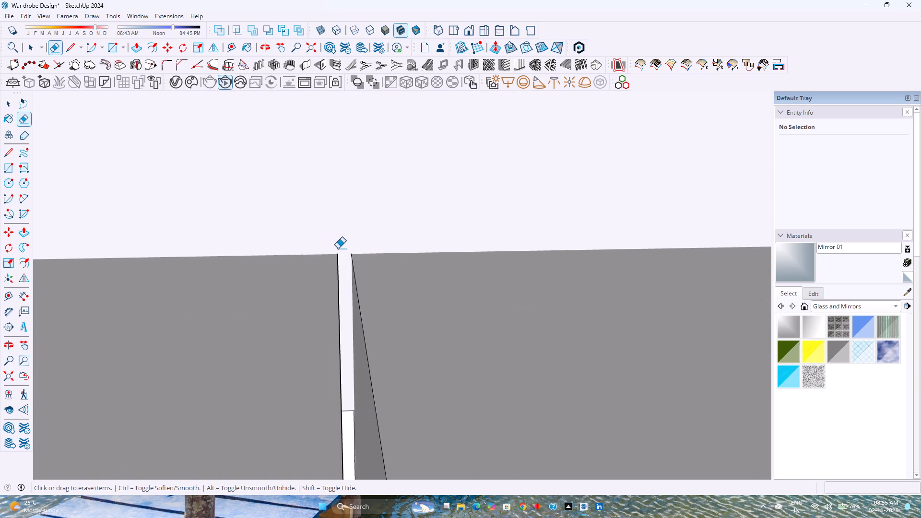
scroll(338, 248, up, 9)
middle_drag(347, 258, 314, 281)
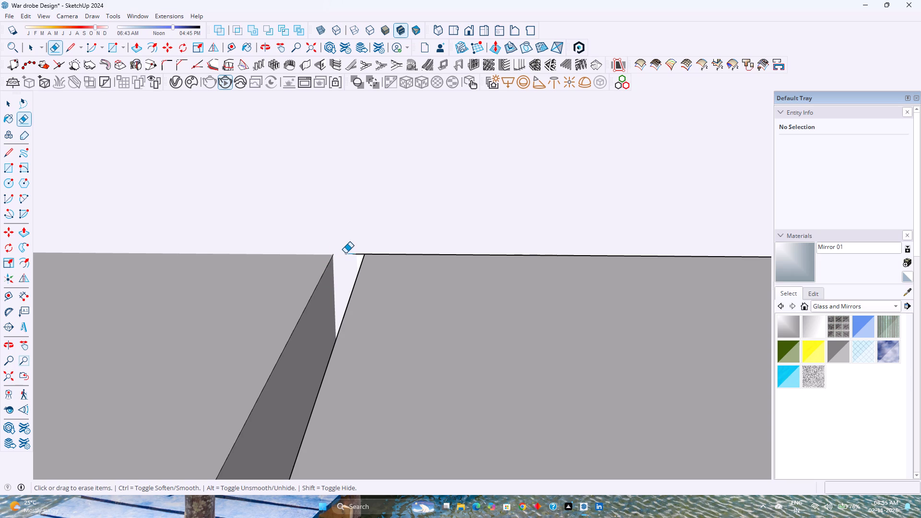
click(351, 253)
Erase the leftover short edge bridging the gap between the two doors at the back of their bottom end.
scroll(351, 253, down, 17)
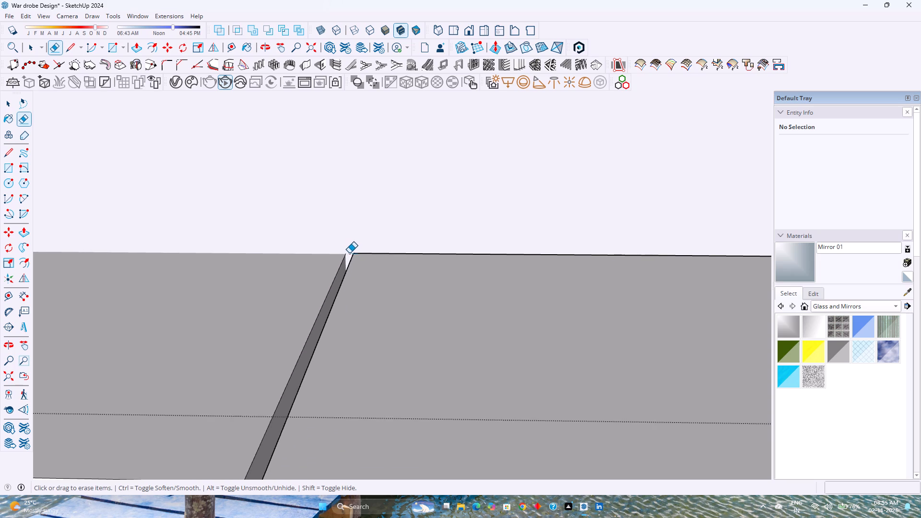
scroll(349, 253, down, 20)
scroll(349, 253, down, 11)
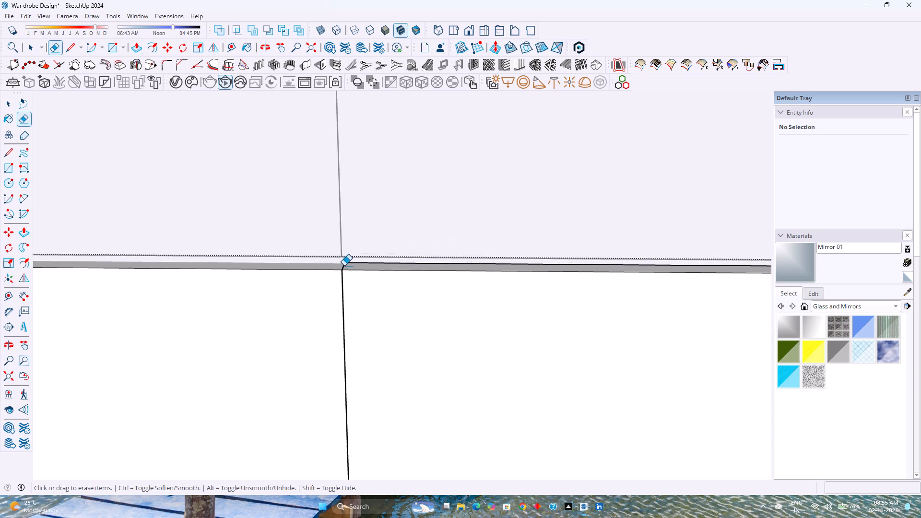
scroll(344, 266, down, 20)
scroll(344, 266, down, 3)
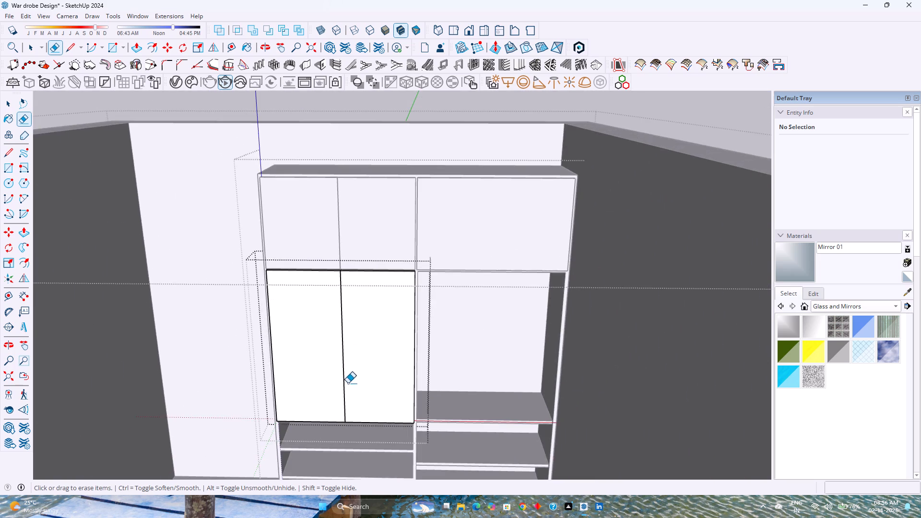
middle_drag(347, 381, 382, 231)
scroll(356, 360, up, 16)
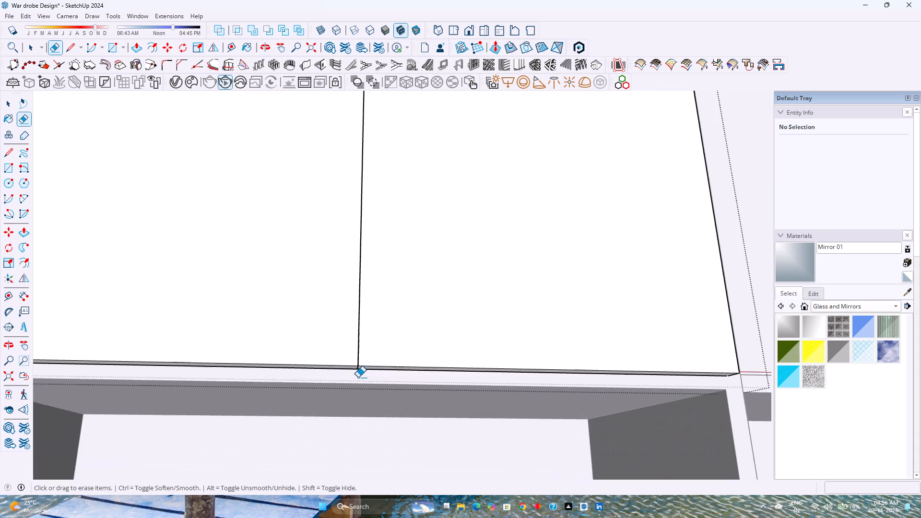
scroll(358, 377, up, 1)
middle_drag(358, 377, 359, 324)
middle_click(359, 324)
scroll(361, 377, up, 18)
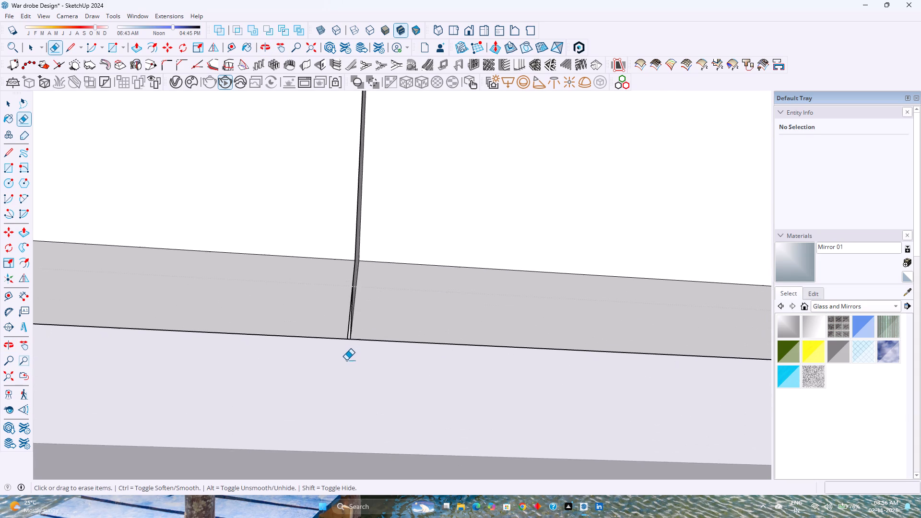
scroll(346, 360, up, 13)
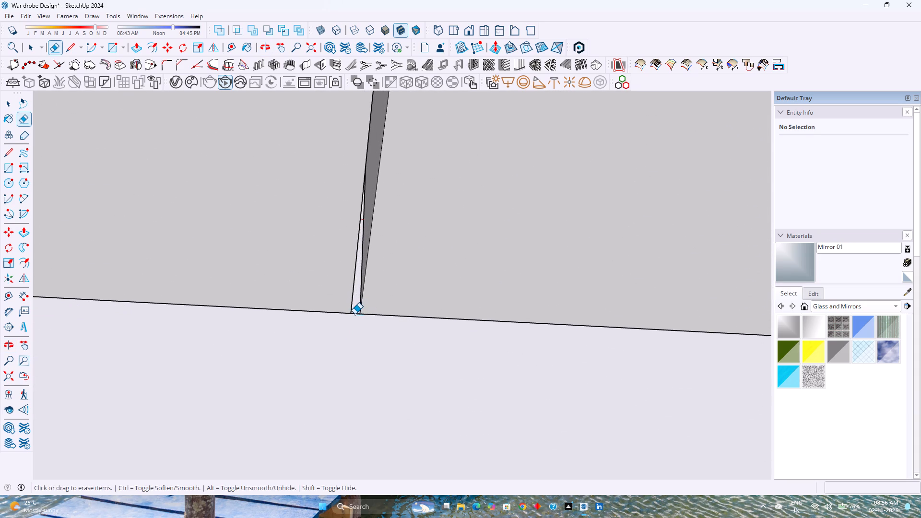
click(354, 314)
Examine the split left doors and their centre gap from below, from the front and against the whole wardrobe.
scroll(340, 353, down, 18)
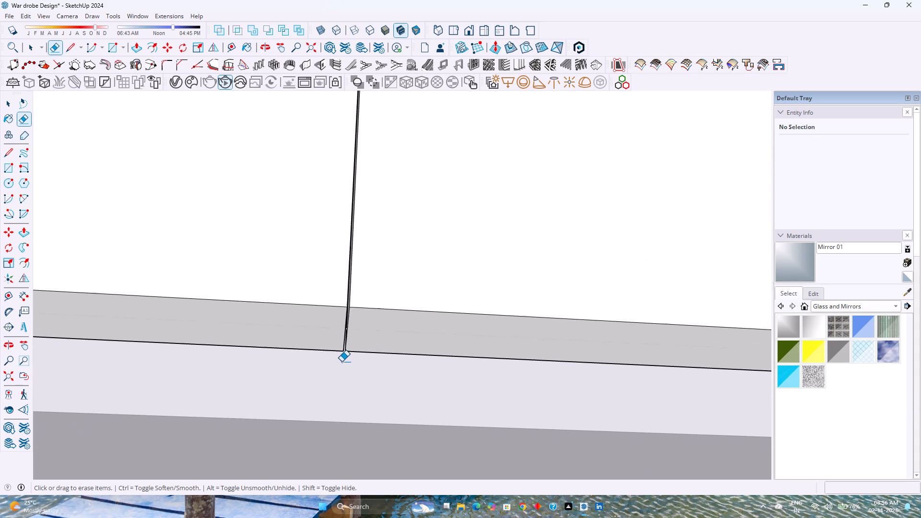
scroll(342, 362, down, 20)
middle_drag(342, 358, 349, 393)
scroll(342, 358, down, 1)
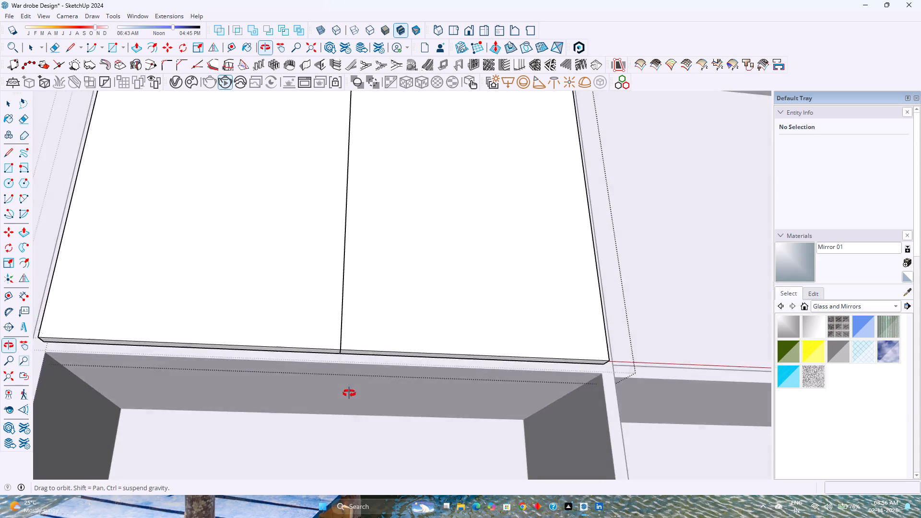
middle_drag(349, 393, 350, 393)
middle_click(350, 393)
scroll(348, 385, down, 12)
shift+middle_drag(398, 300, 380, 383)
scroll(371, 366, down, 2)
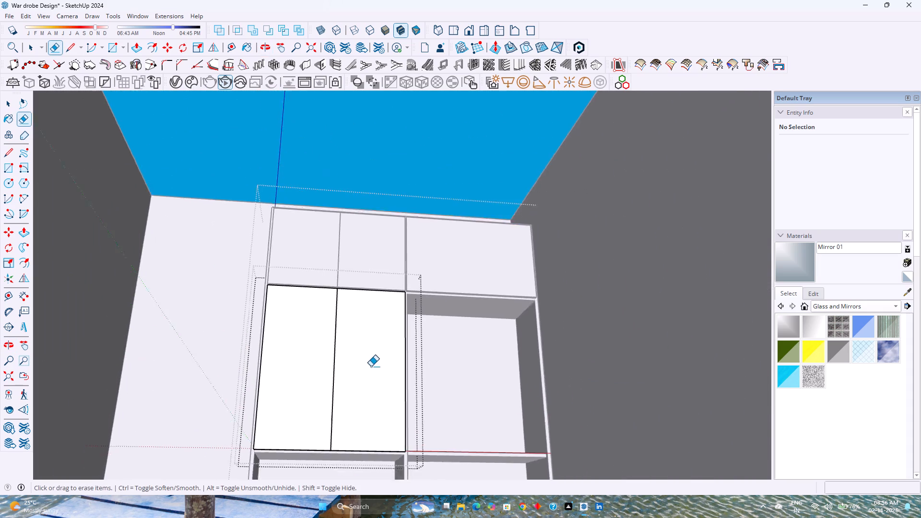
scroll(371, 366, down, 2)
shift+middle_drag(372, 355, 391, 286)
shift+middle_click(391, 285)
middle_drag(392, 287, 361, 407)
middle_click(361, 407)
scroll(354, 369, up, 3)
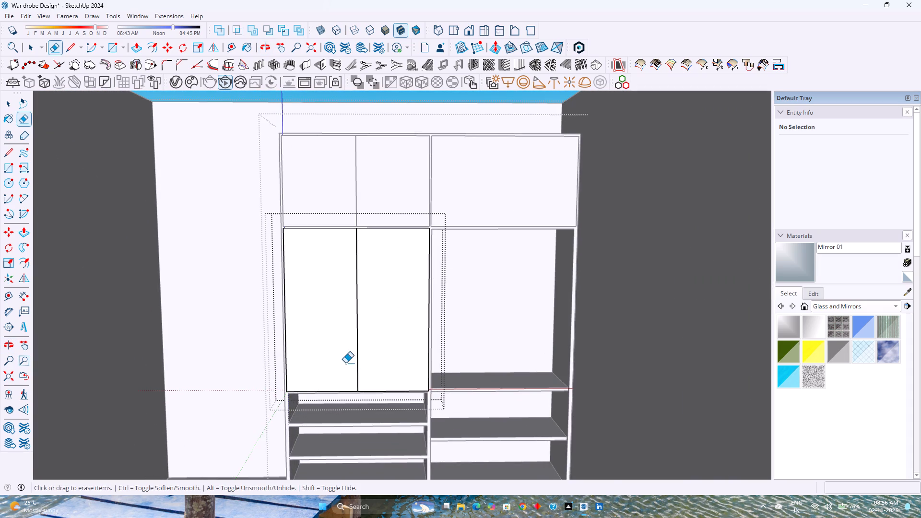
scroll(345, 363, up, 4)
scroll(336, 356, down, 1)
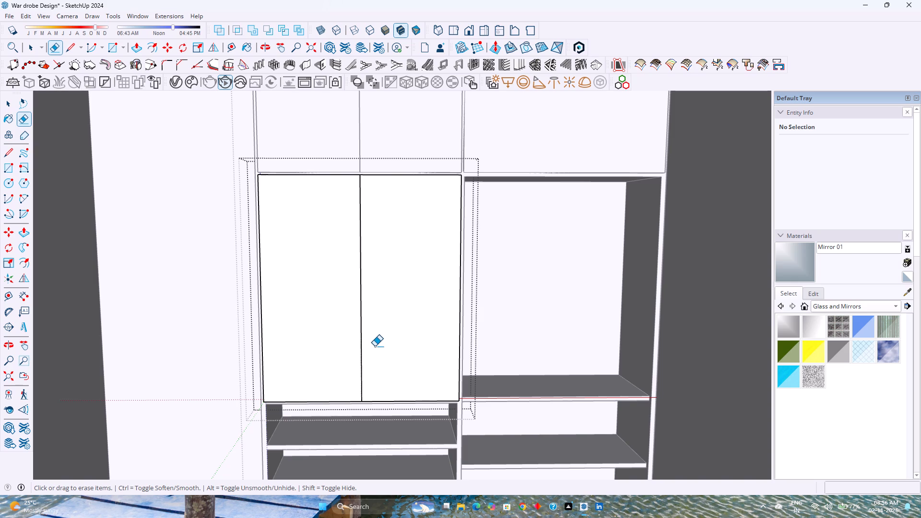
scroll(375, 346, down, 5)
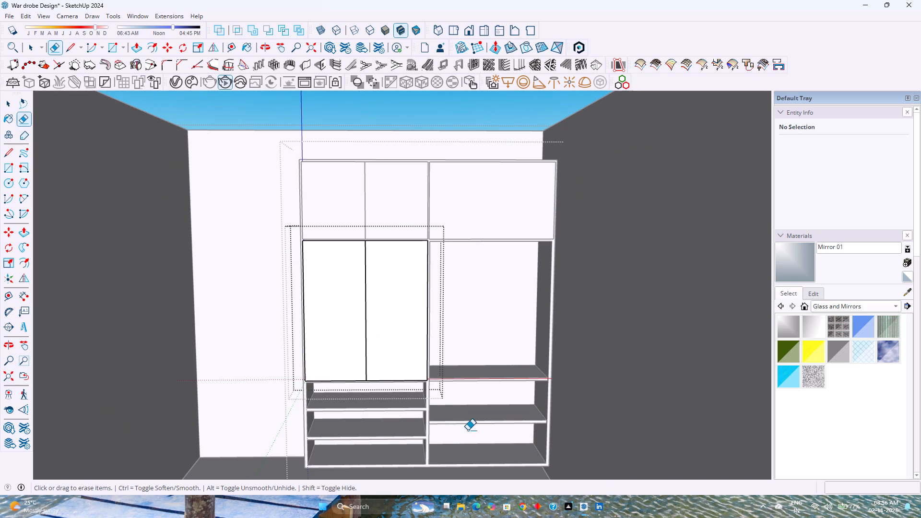
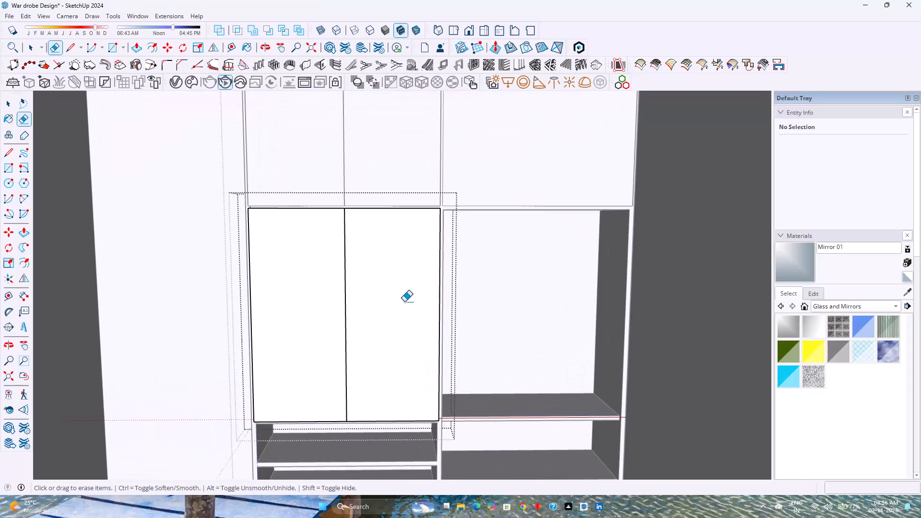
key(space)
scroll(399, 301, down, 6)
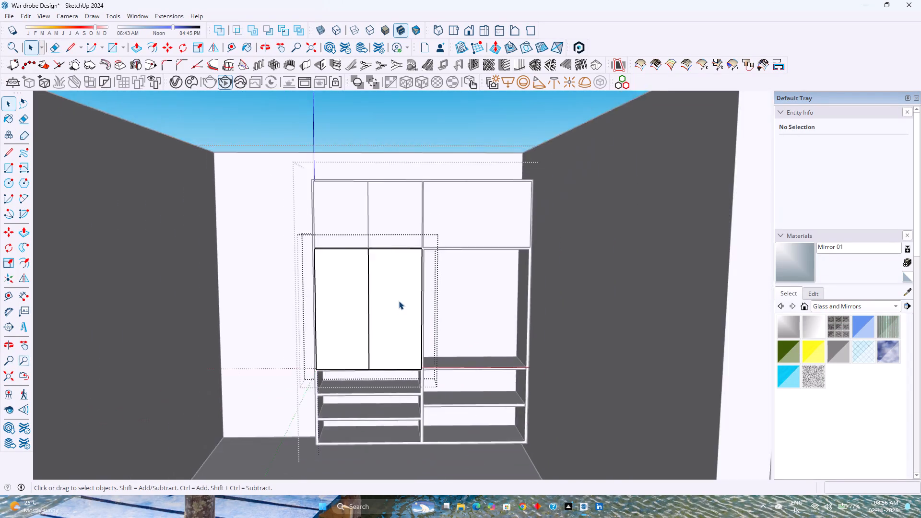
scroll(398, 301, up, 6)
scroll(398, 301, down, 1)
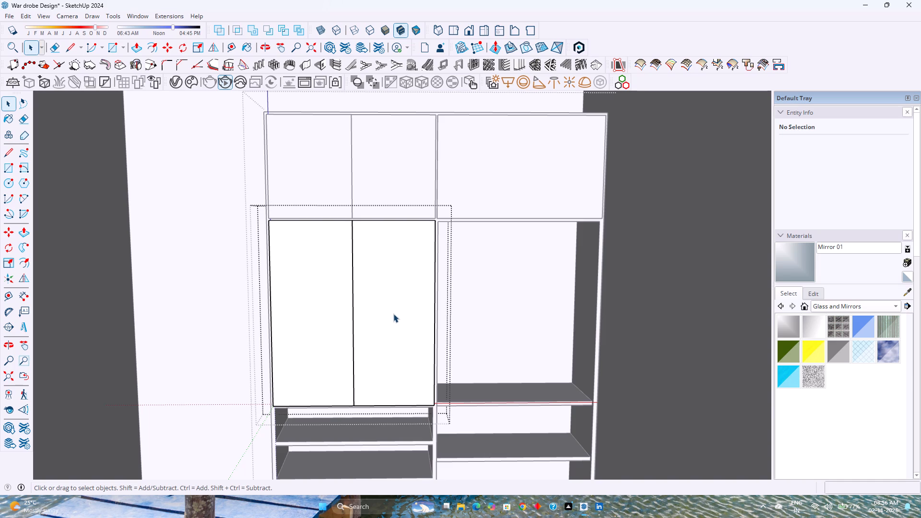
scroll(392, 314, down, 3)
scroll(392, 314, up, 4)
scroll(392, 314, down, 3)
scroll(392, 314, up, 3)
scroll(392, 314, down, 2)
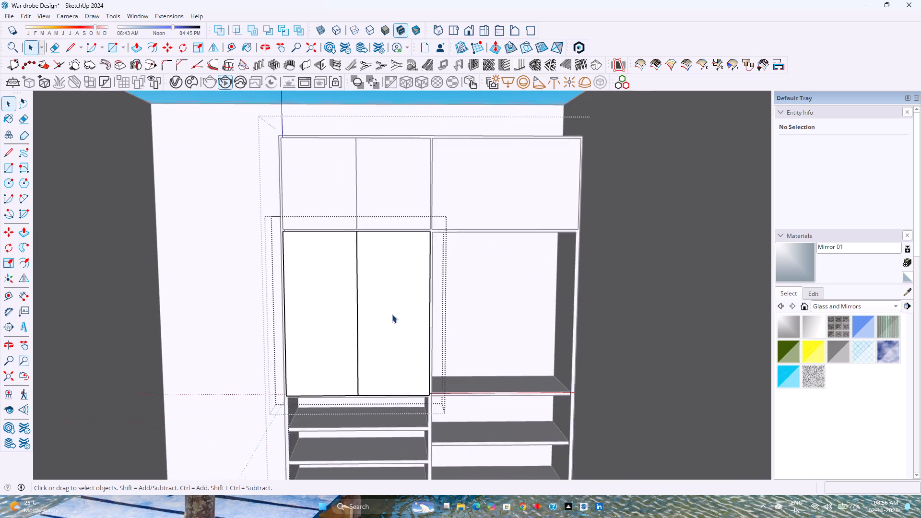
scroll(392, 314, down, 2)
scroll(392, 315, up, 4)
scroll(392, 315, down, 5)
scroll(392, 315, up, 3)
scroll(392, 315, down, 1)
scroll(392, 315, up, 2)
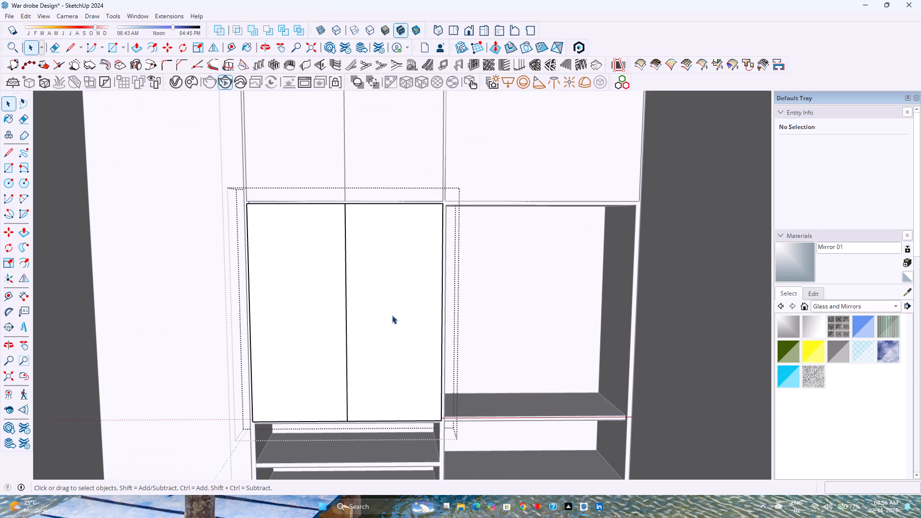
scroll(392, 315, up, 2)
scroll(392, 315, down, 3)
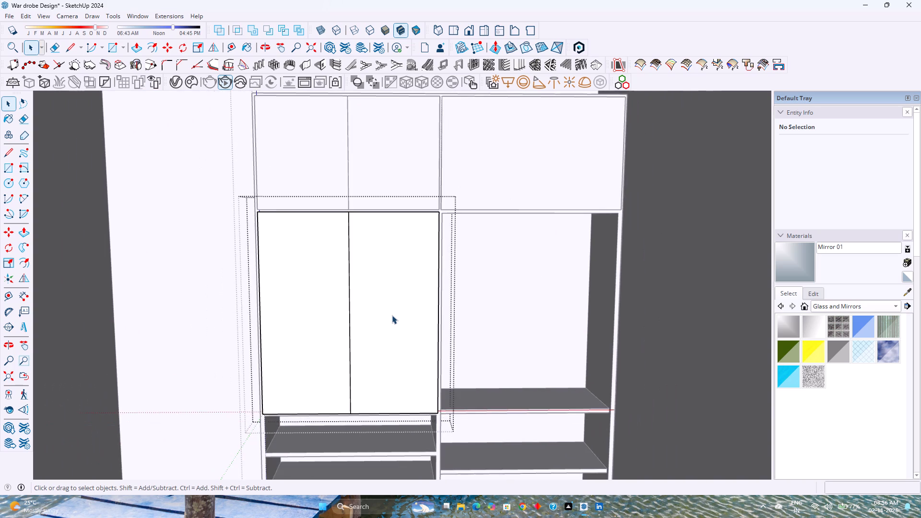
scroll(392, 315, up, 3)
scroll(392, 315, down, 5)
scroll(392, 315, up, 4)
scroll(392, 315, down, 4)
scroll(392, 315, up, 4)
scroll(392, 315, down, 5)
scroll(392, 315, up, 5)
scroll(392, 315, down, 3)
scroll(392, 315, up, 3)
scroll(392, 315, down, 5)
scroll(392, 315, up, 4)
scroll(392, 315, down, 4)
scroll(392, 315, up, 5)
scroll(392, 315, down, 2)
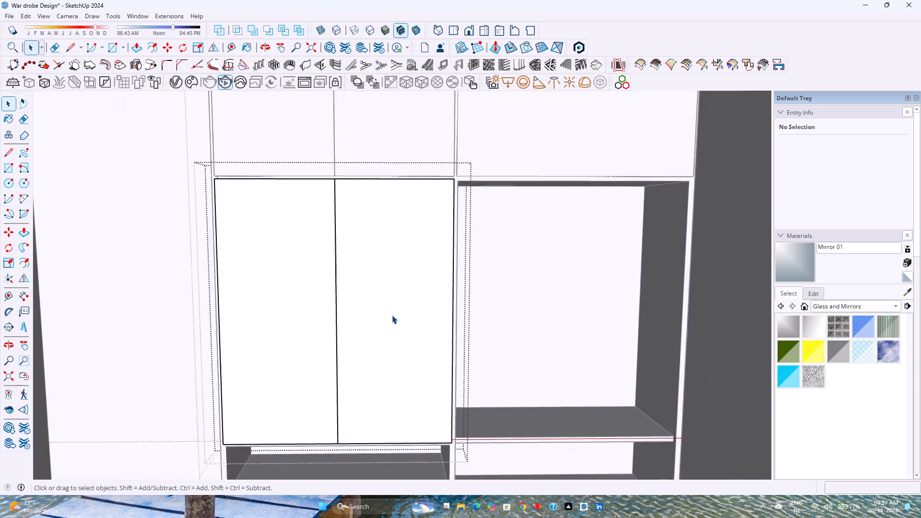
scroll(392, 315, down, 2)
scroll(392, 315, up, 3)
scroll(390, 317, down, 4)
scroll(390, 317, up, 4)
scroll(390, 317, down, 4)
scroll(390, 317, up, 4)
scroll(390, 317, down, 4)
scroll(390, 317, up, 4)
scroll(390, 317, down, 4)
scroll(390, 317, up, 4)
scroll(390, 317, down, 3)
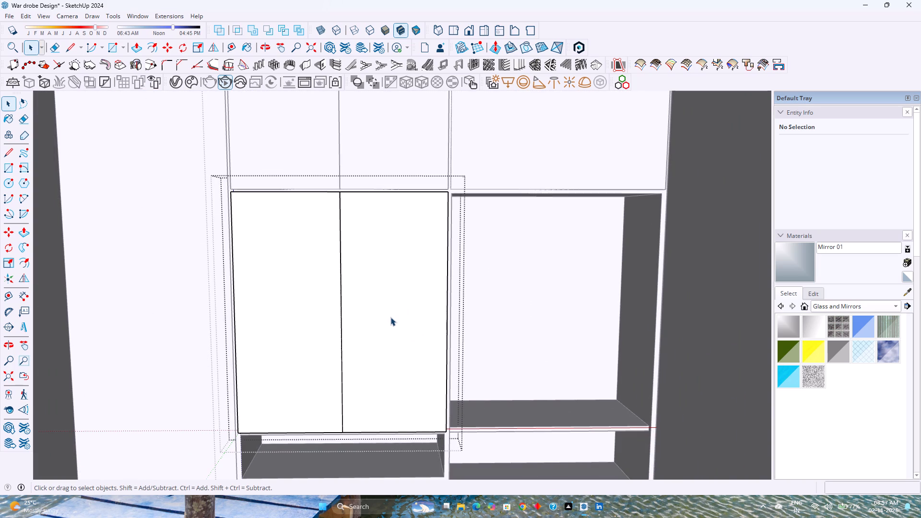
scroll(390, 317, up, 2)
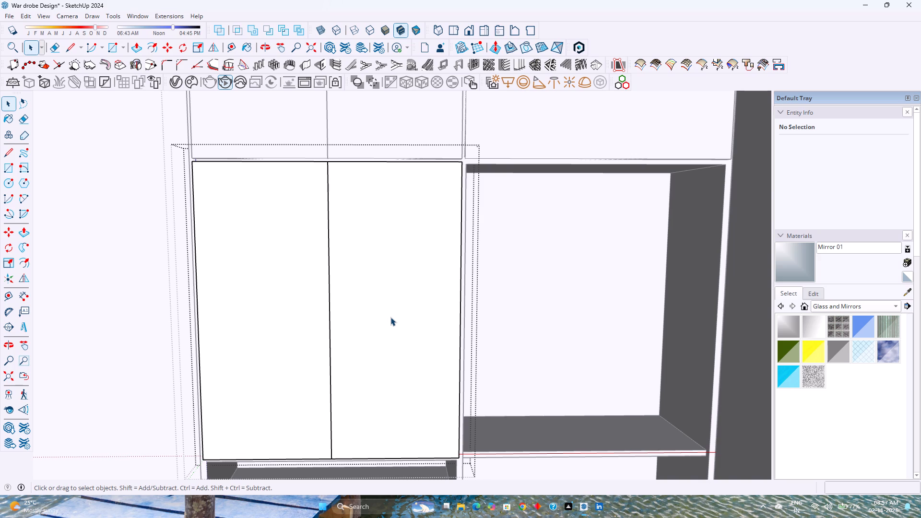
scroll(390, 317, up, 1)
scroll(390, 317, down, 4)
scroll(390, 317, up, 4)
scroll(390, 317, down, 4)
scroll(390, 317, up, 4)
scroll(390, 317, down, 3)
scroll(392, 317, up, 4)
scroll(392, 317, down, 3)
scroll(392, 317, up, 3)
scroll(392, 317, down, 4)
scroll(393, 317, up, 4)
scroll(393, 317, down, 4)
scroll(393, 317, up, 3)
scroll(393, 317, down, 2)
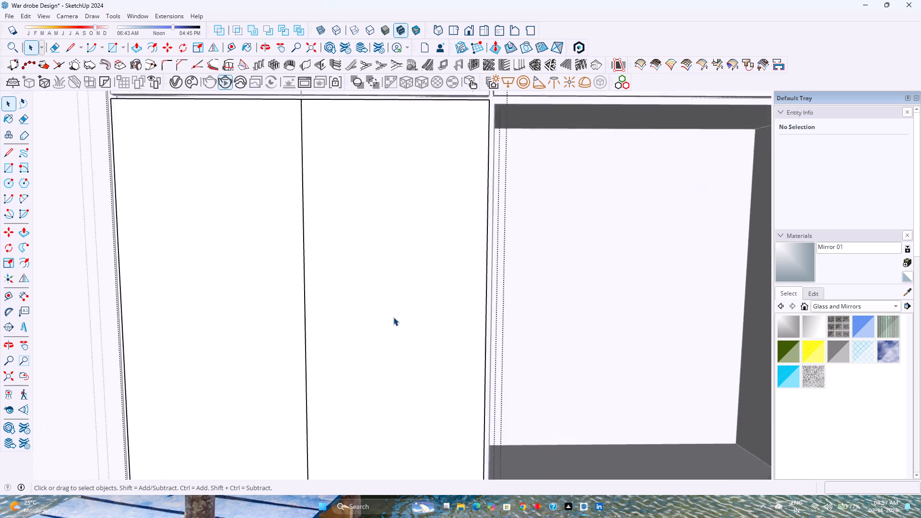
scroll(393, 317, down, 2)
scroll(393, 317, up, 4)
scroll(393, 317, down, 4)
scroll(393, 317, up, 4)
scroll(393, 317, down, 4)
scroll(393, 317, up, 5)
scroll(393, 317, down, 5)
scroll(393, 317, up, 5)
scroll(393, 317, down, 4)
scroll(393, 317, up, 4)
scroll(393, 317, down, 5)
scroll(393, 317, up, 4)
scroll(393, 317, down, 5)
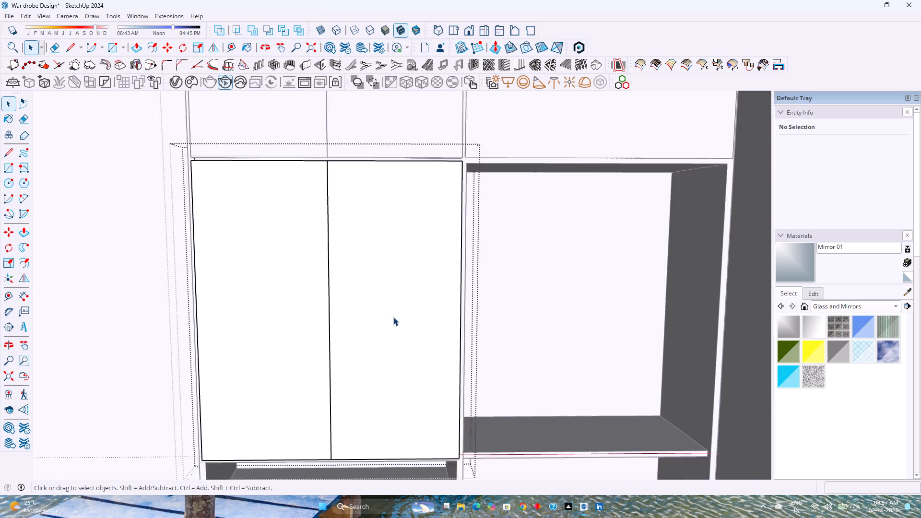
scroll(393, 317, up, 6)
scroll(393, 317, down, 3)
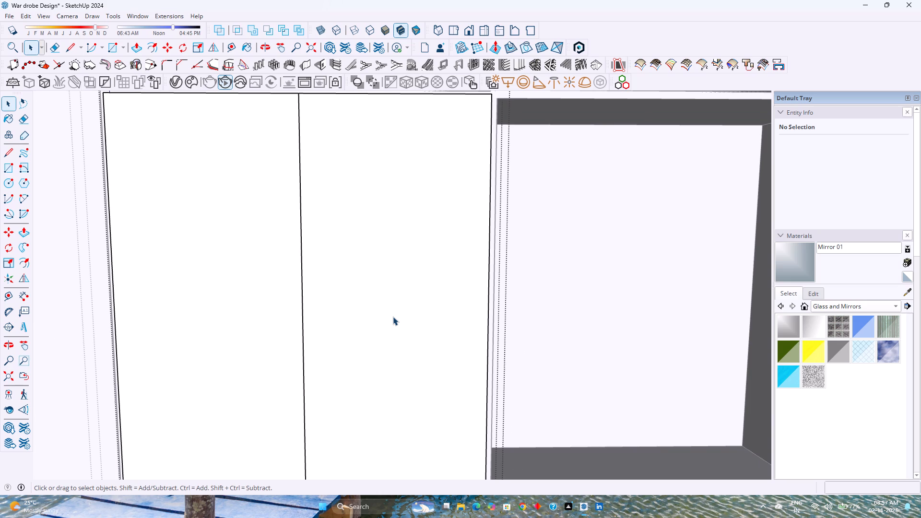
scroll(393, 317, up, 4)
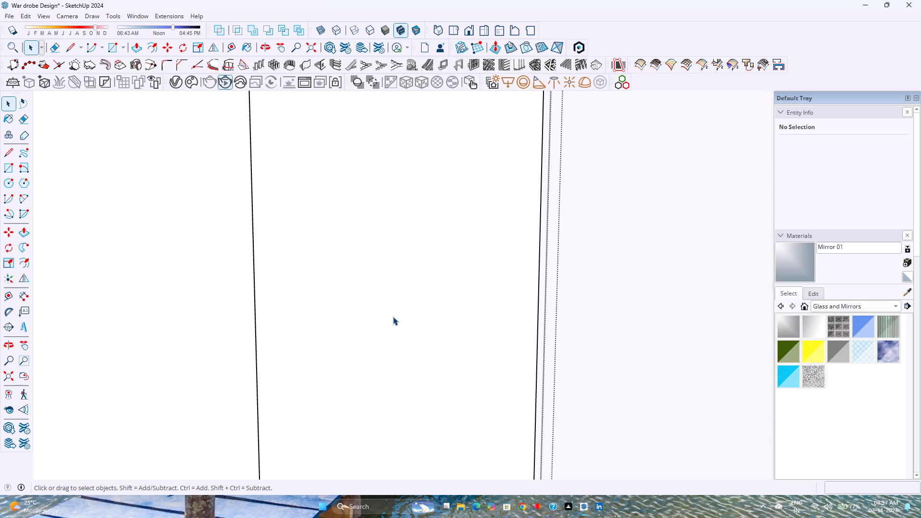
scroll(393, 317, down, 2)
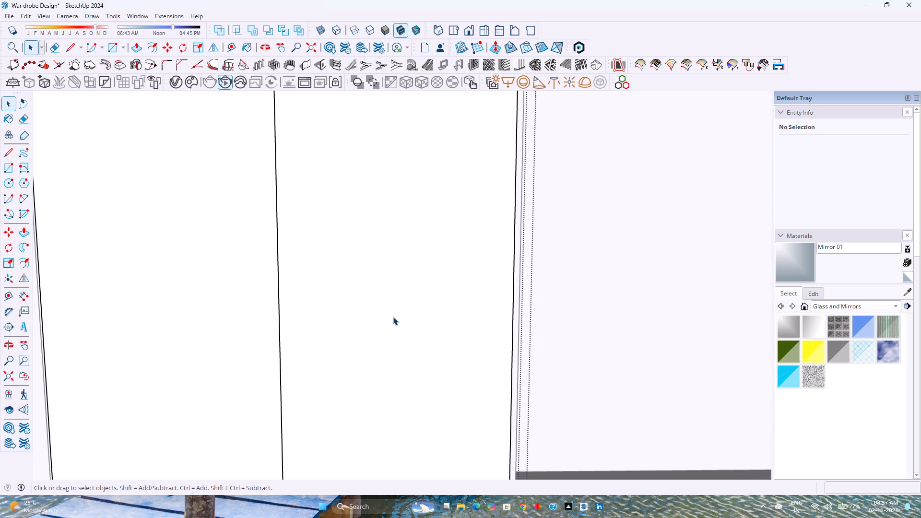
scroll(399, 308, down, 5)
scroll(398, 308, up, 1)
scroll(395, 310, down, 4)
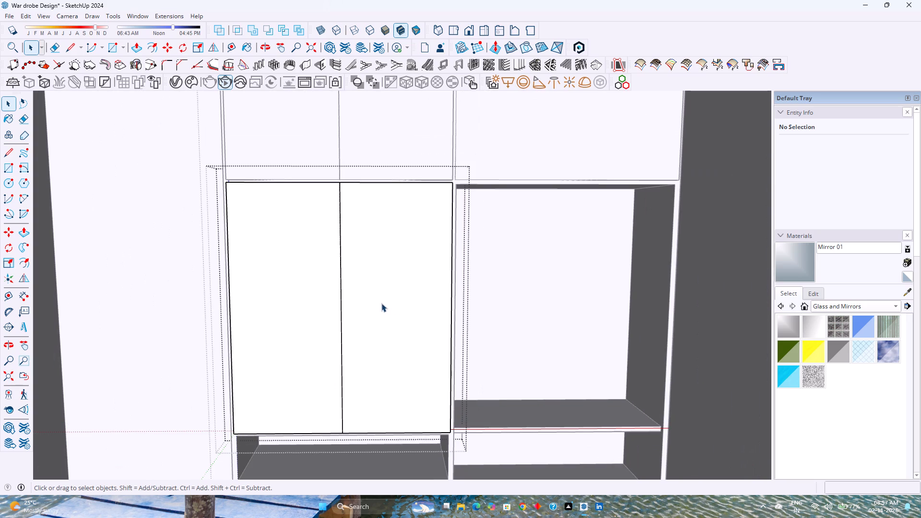
Draw a 3' 4 1/2" by 6' 4 1/2" rectangle across the wardrobe's open right-hand compartment, from its top inner corner to the opposite bottom corner.
key(Escape)
scroll(416, 279, down, 2)
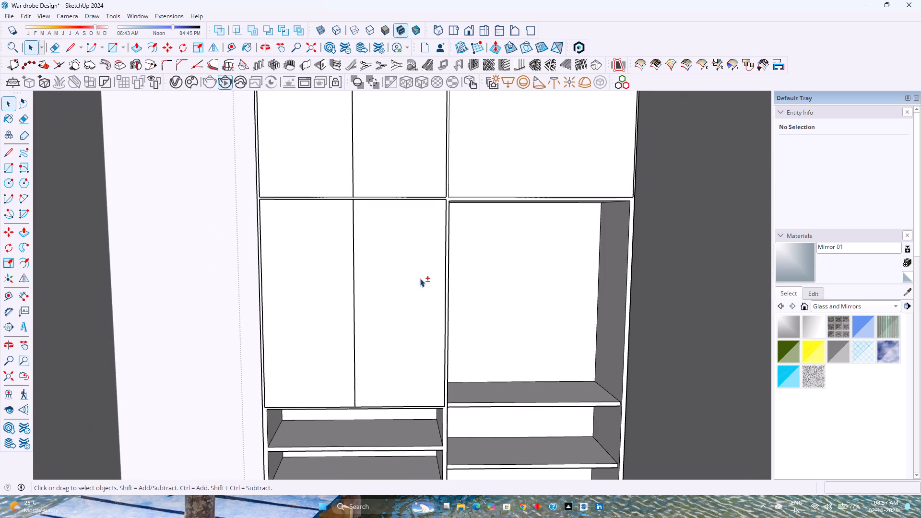
shift+middle_drag(450, 273, 346, 273)
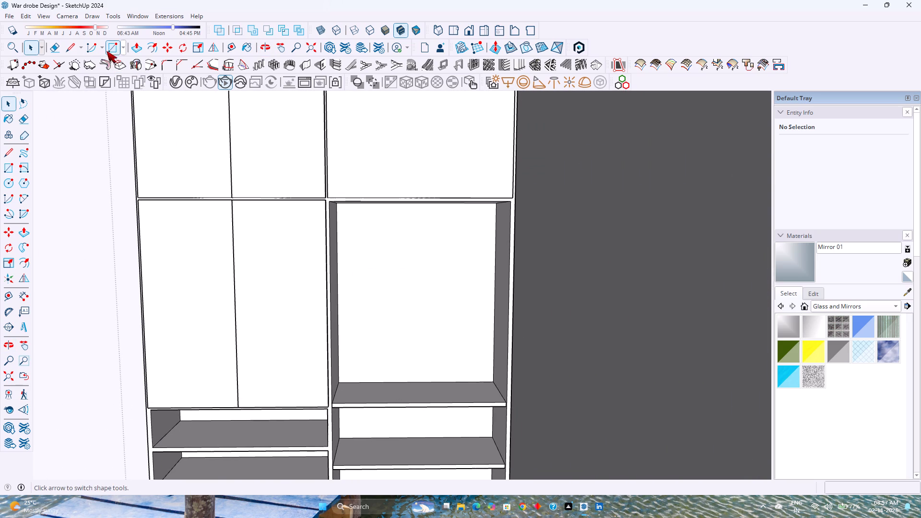
click(108, 50)
click(331, 201)
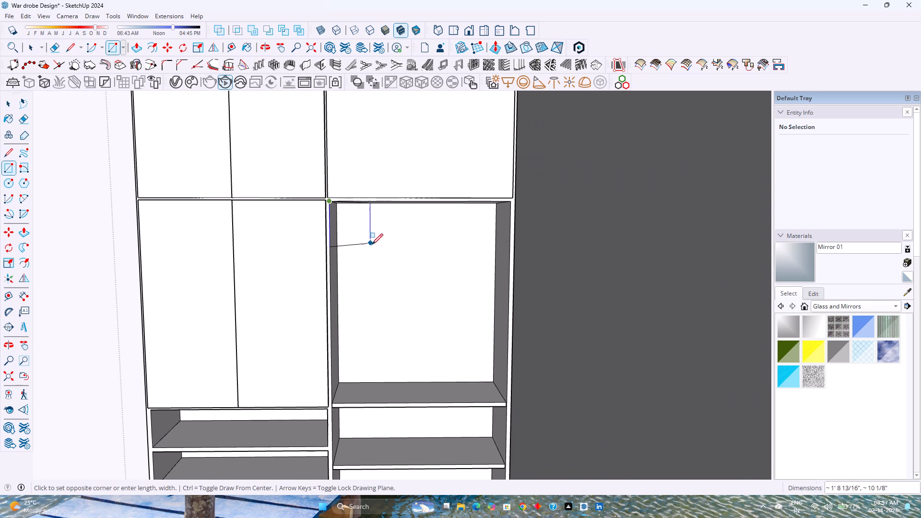
scroll(386, 252, down, 7)
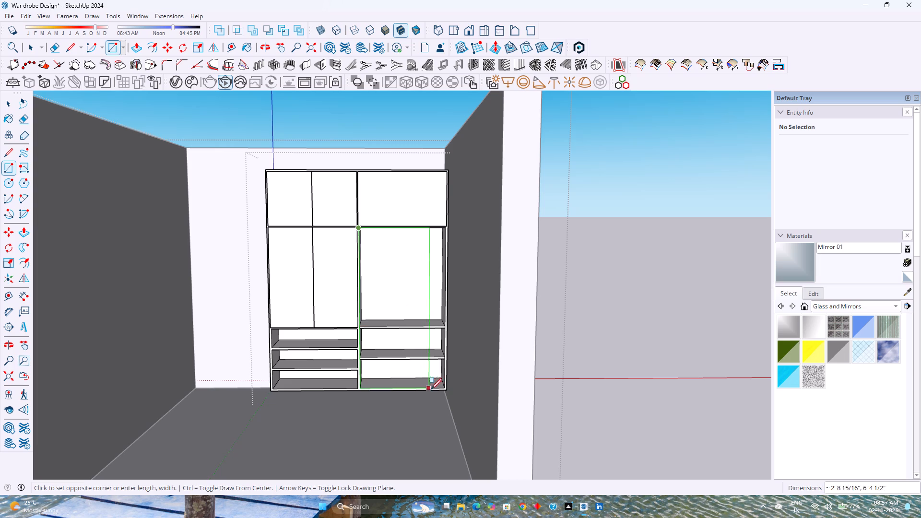
scroll(440, 386, up, 9)
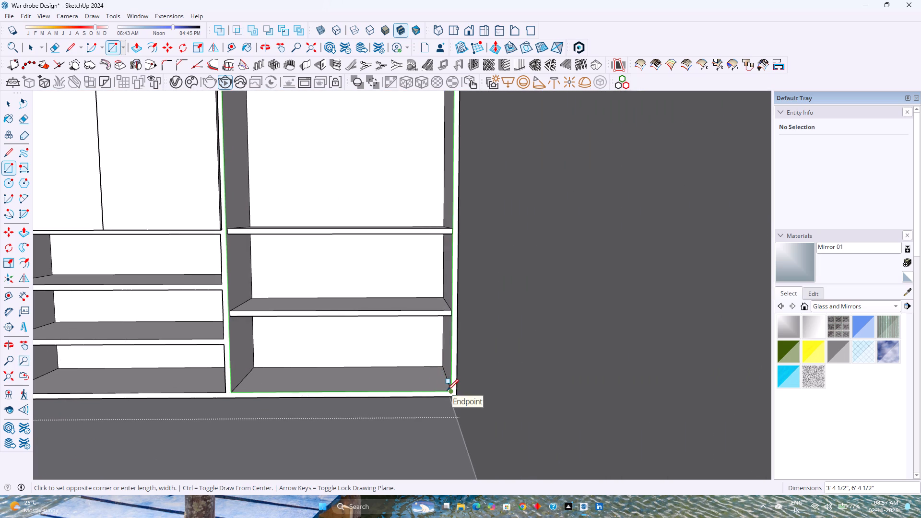
click(447, 390)
Make a group from the new rectangular face and its edges over the right-hand compartment.
key(space)
double_click(391, 351)
right_click(391, 351)
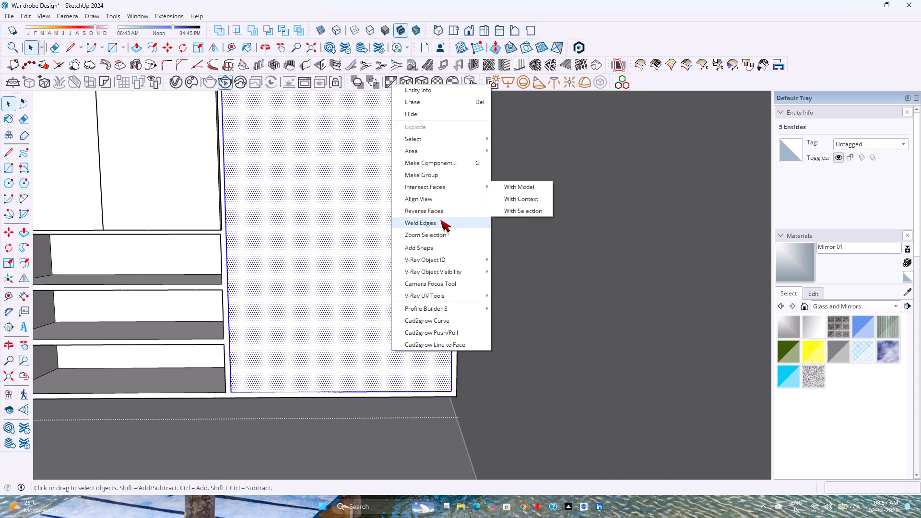
click(434, 174)
Open the new group and push/pull its face to a 1" thick door panel.
double_click(310, 276)
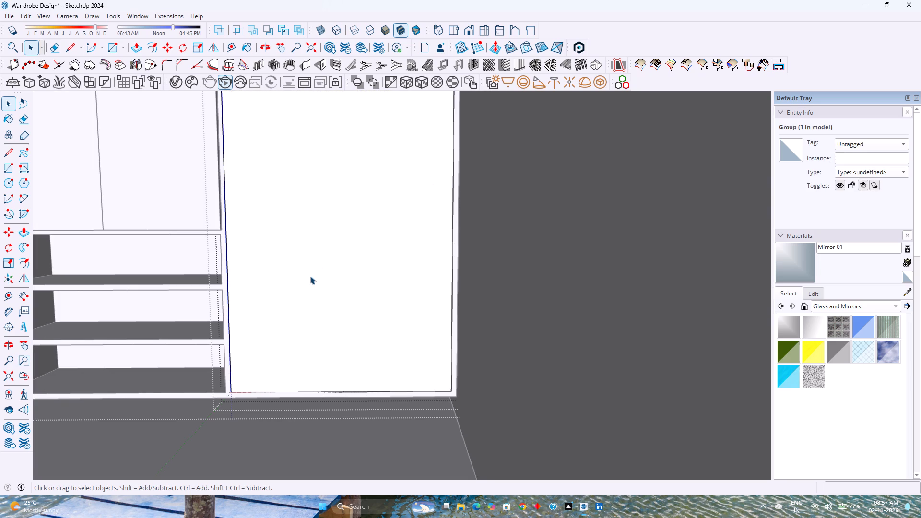
key(p)
click(312, 275)
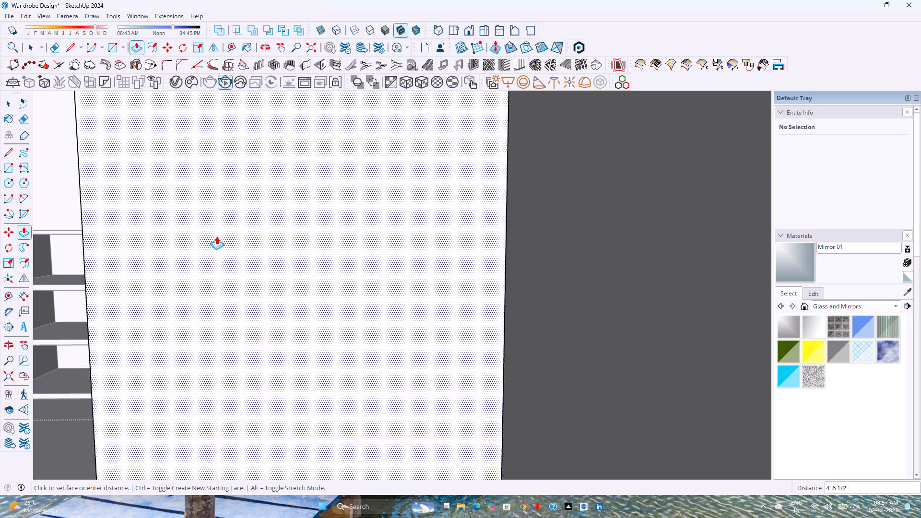
click(156, 163)
Push/pull the door panel's side face, next to the central divider, outward by 0.25".
scroll(218, 225, down, 4)
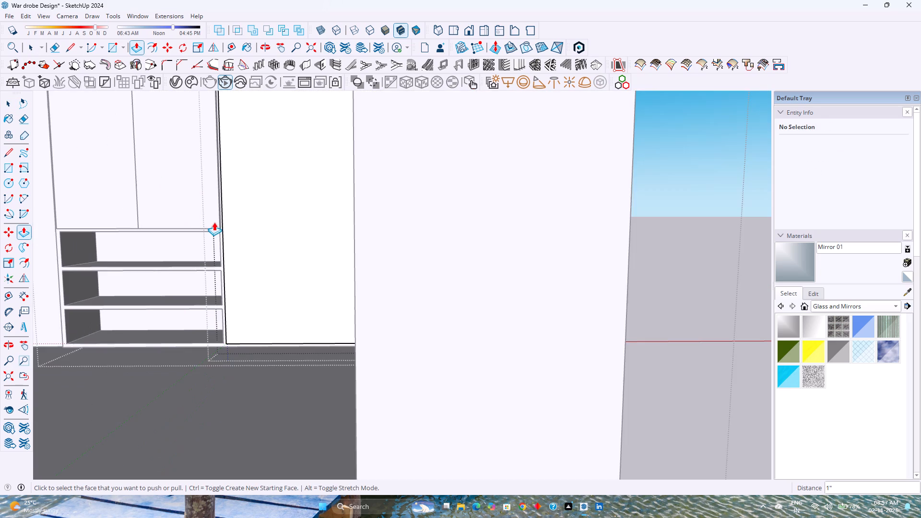
middle_drag(213, 219, 381, 281)
scroll(348, 347, up, 9)
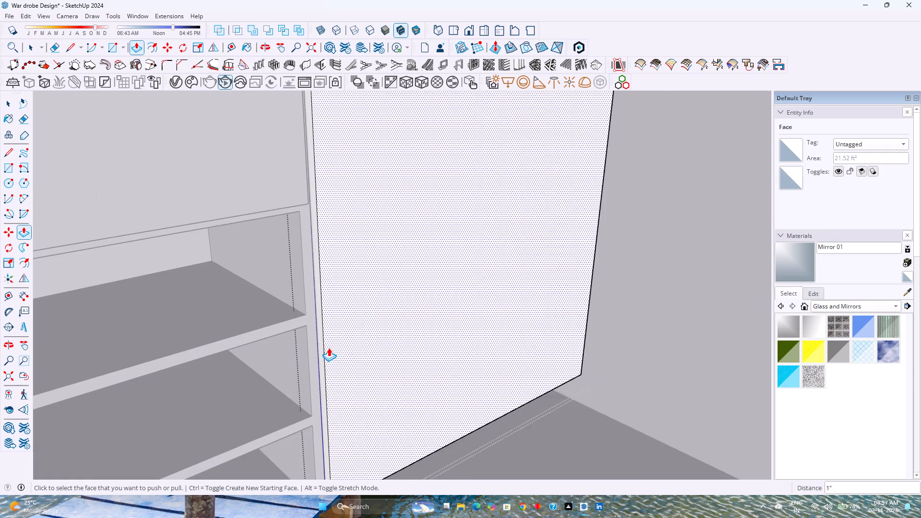
scroll(329, 348, up, 3)
click(315, 296)
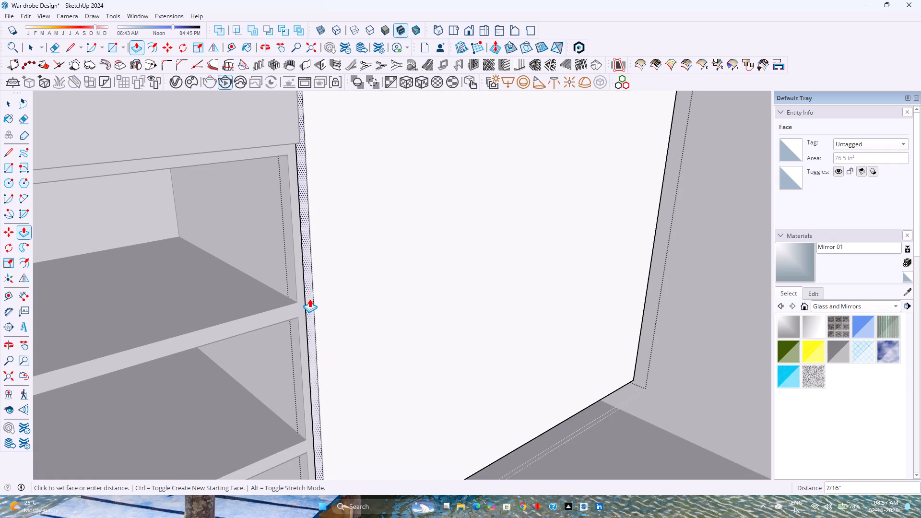
text(0.25)
key(Return)
Repeat the 0.25" push/pull on the door panel's bottom face to extend it downward.
scroll(310, 295, down, 5)
middle_drag(329, 322, 329, 303)
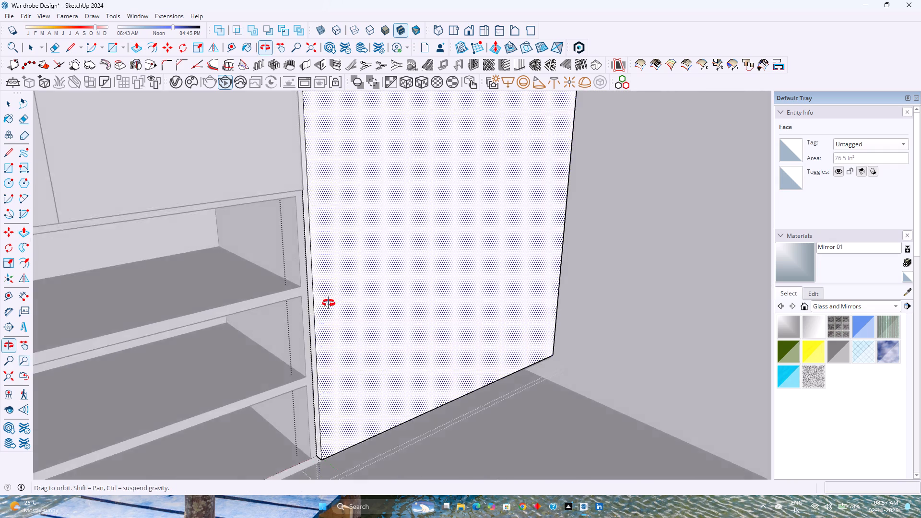
middle_drag(329, 303, 337, 247)
scroll(340, 316, up, 14)
middle_drag(321, 326, 355, 280)
double_click(357, 315)
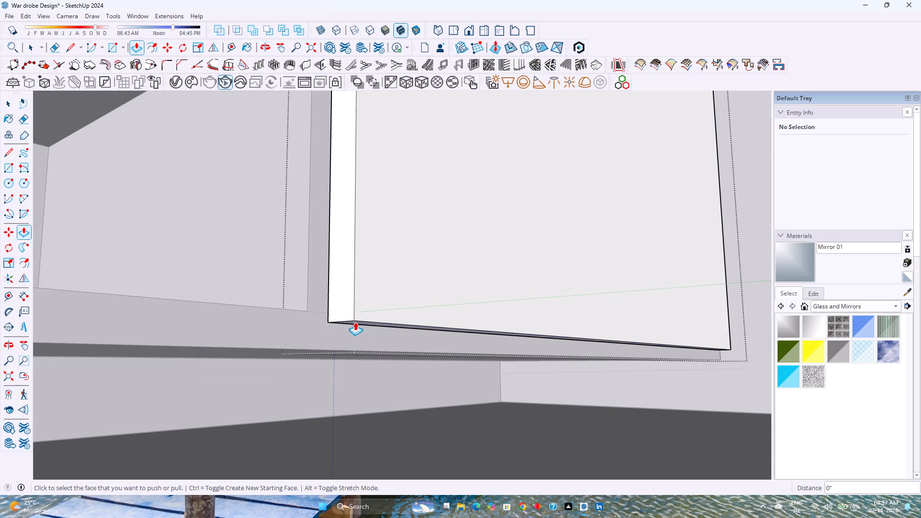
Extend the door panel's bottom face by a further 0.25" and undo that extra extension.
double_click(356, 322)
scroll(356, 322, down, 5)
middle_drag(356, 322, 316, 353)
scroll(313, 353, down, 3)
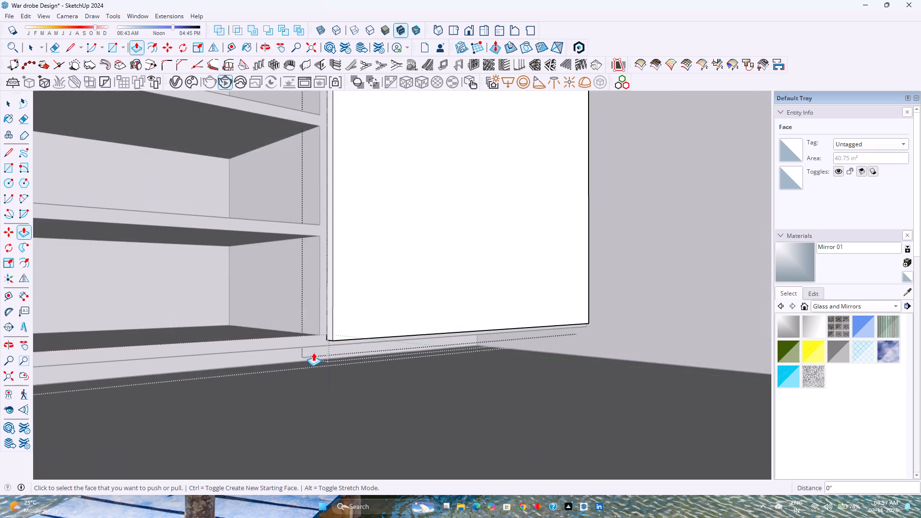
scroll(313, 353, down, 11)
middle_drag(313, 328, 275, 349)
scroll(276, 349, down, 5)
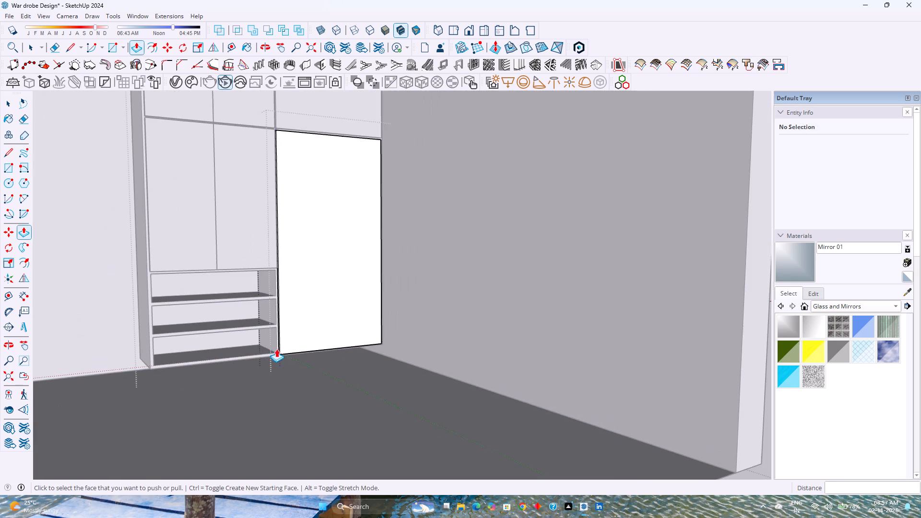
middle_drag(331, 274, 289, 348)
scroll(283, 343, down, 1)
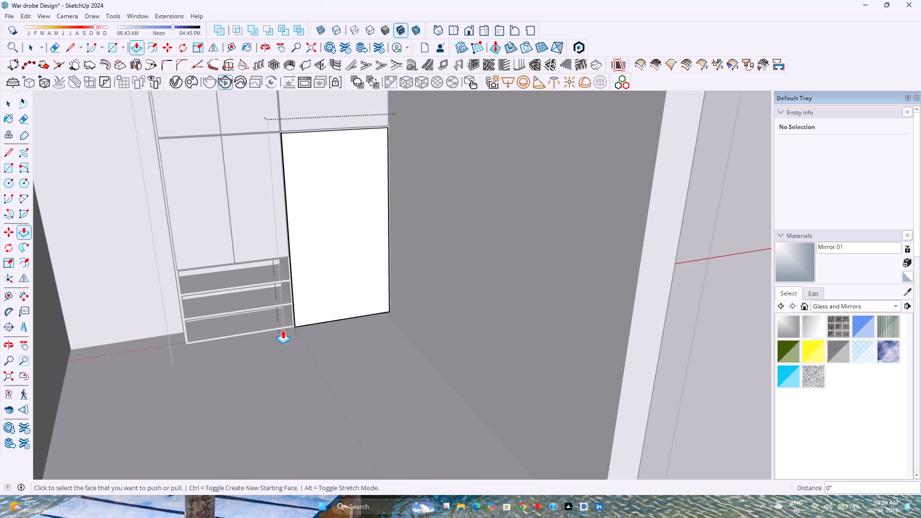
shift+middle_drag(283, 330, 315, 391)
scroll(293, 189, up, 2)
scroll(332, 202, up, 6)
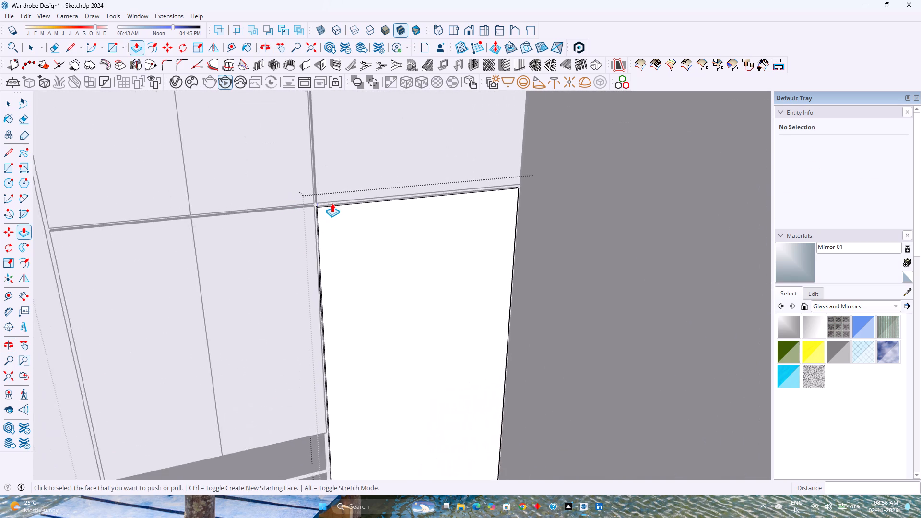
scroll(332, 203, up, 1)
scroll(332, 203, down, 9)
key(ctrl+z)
Repeat the 0.25" push/pull on the door panel's top face to extend it upward.
scroll(330, 215, up, 4)
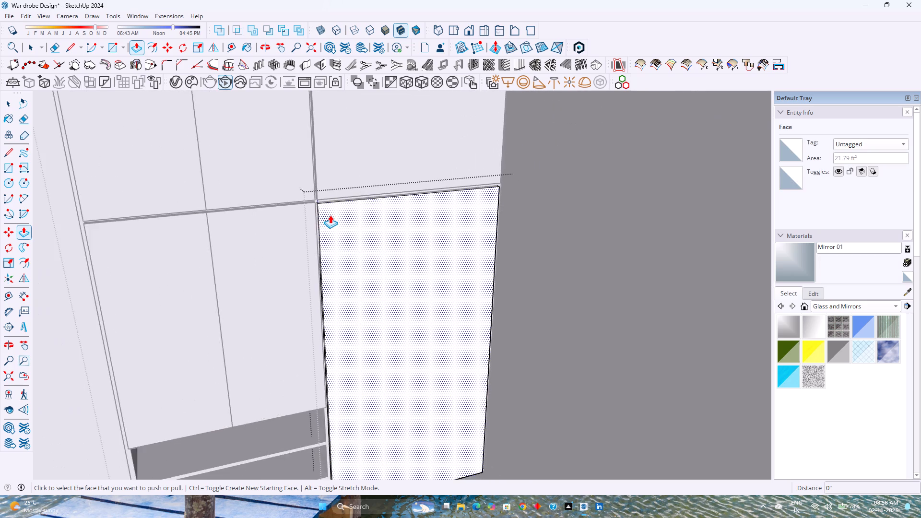
scroll(330, 215, up, 2)
scroll(331, 225, down, 1)
scroll(330, 223, up, 13)
middle_drag(321, 205, 412, 265)
middle_click(412, 265)
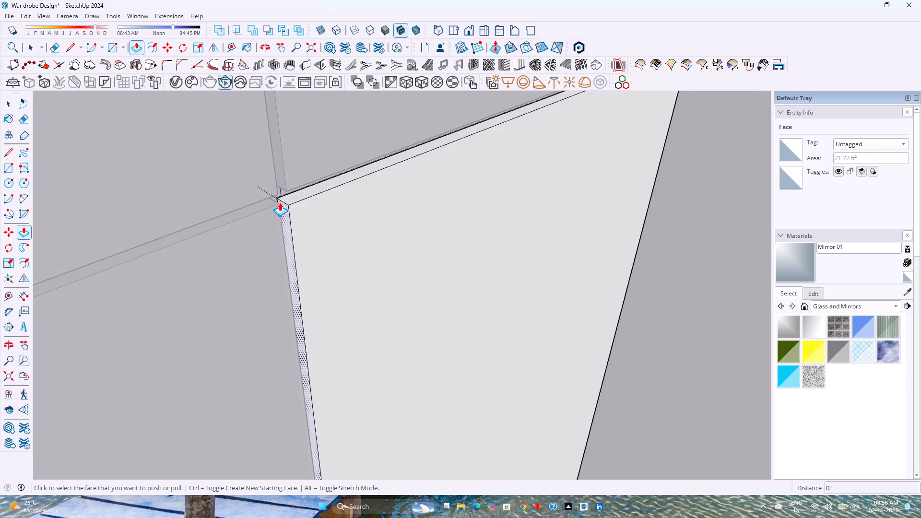
double_click(289, 197)
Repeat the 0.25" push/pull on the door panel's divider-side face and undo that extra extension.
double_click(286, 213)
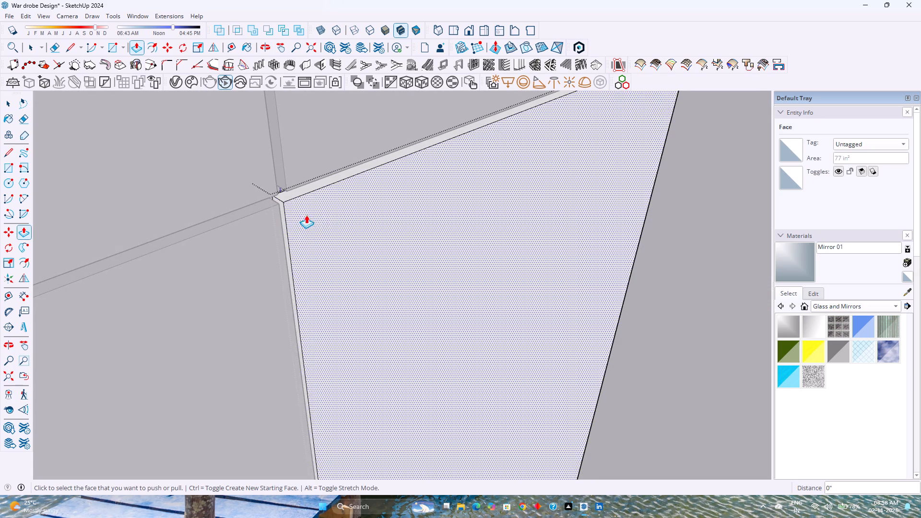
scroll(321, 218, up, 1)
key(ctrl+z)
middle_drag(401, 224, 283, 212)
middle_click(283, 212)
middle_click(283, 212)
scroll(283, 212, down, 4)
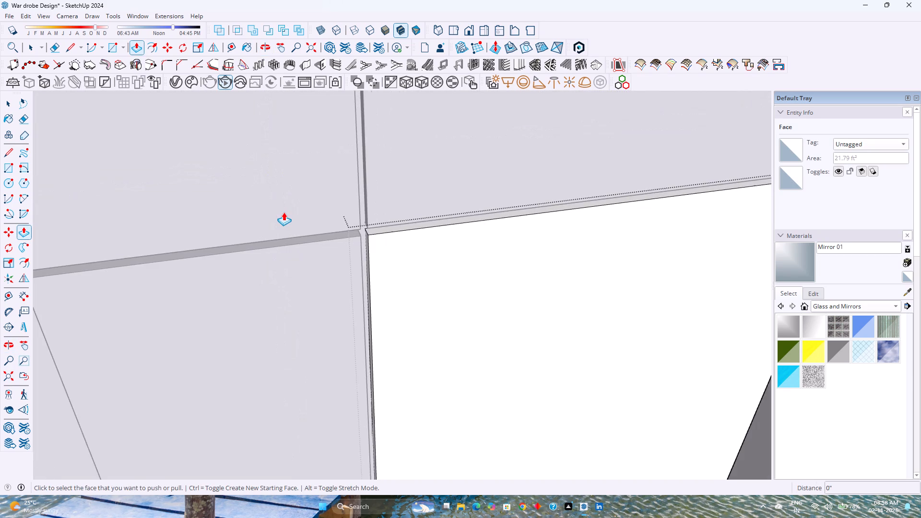
Repeat the 0.25" push/pull on the door panel's outer side face, next to the room wall.
shift+middle_drag(573, 229, 271, 256)
scroll(588, 171, up, 18)
middle_drag(580, 203, 430, 220)
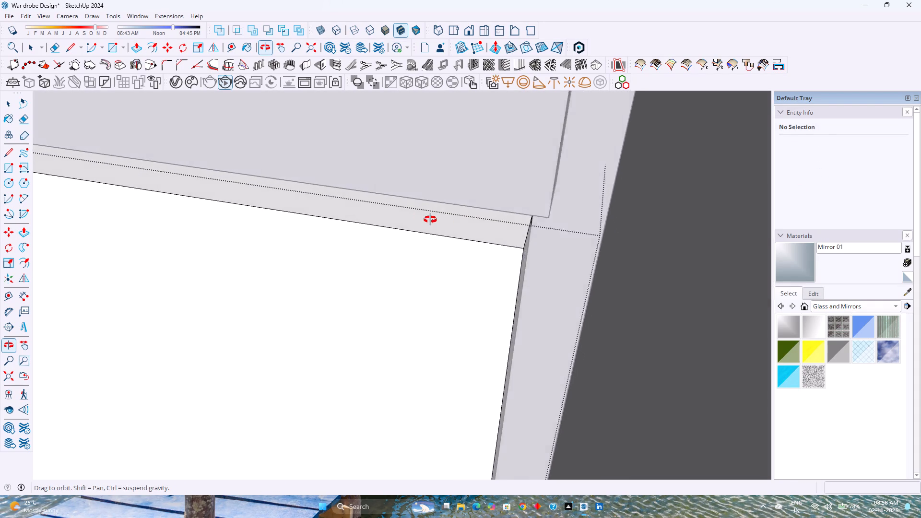
middle_drag(430, 220, 425, 220)
double_click(522, 259)
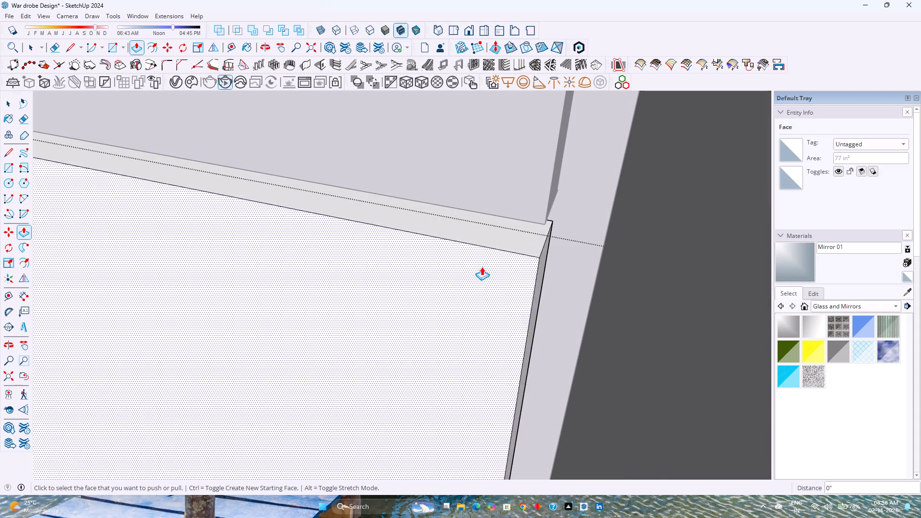
Draw a vertical line down the door panel's front face from its top edge midpoint to its bottom edge midpoint.
scroll(482, 267, down, 5)
click(9, 377)
middle_drag(180, 326, 230, 288)
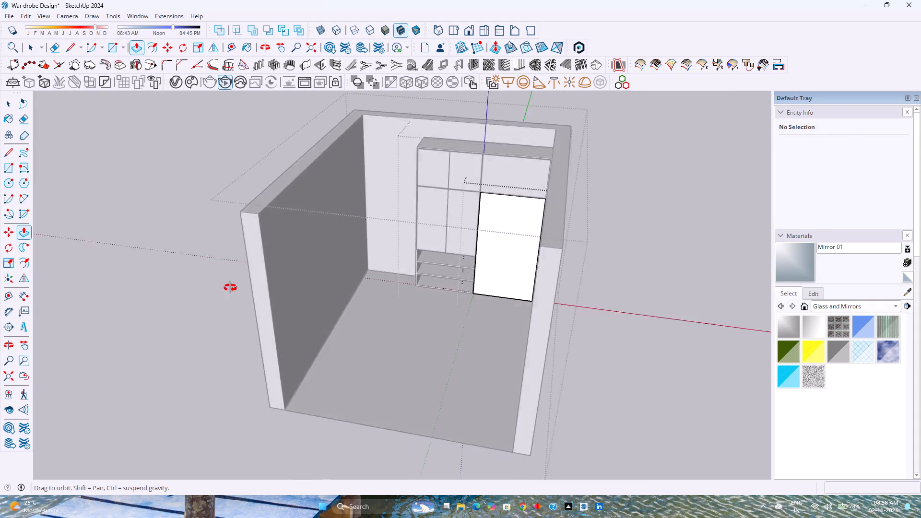
middle_drag(230, 288, 307, 226)
scroll(401, 274, up, 8)
key(l)
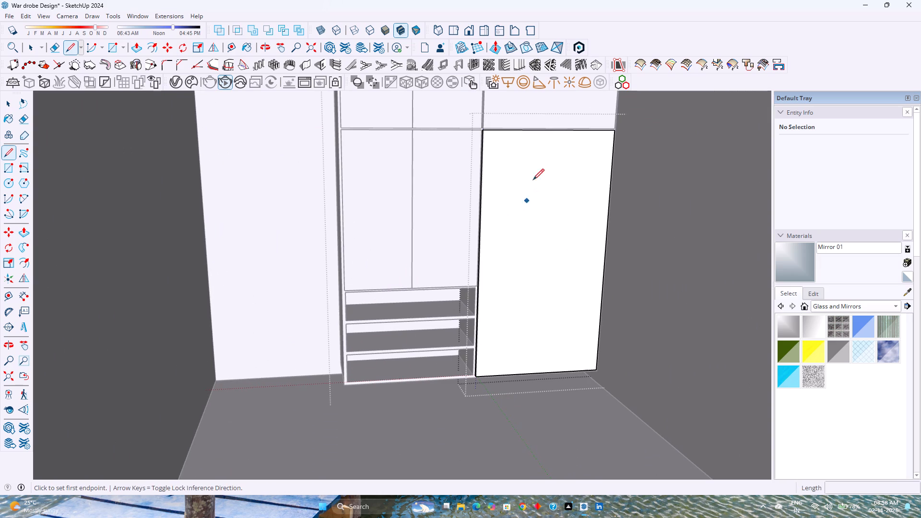
click(552, 132)
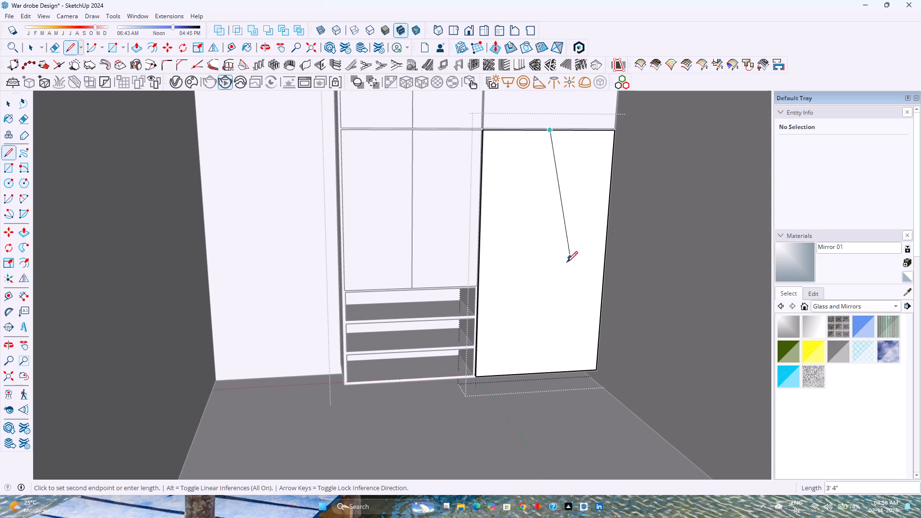
click(537, 372)
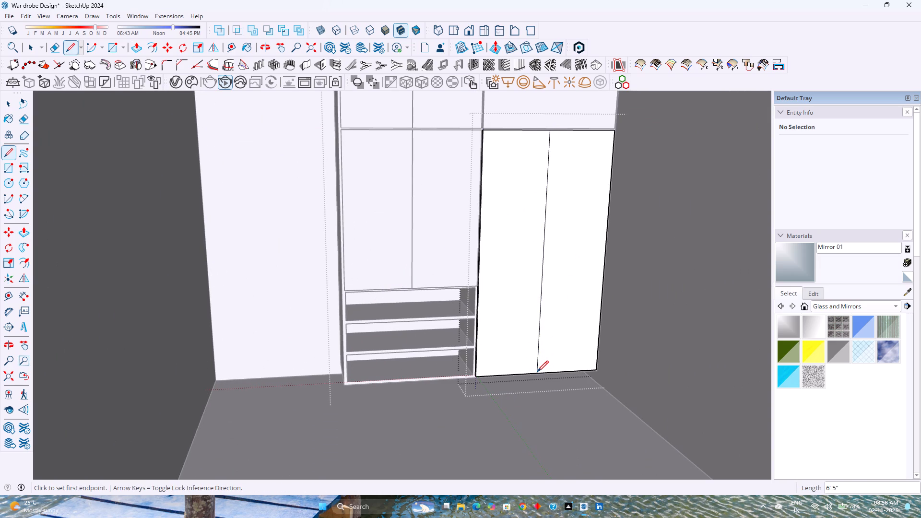
Move the door panel's vertical centre line 0.01" along the red axis, toward the wardrobe's central divider.
scroll(531, 314, up, 7)
key(space)
scroll(531, 309, down, 4)
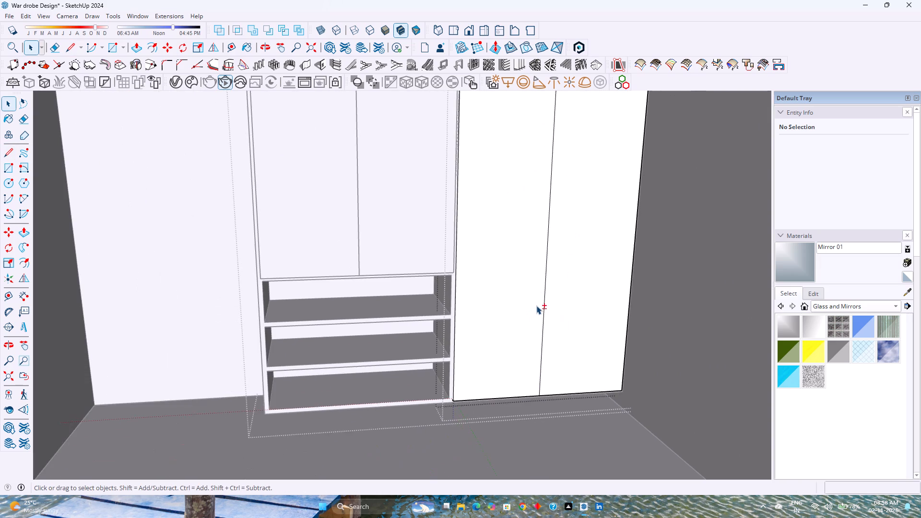
shift+middle_drag(536, 306, 421, 399)
click(429, 200)
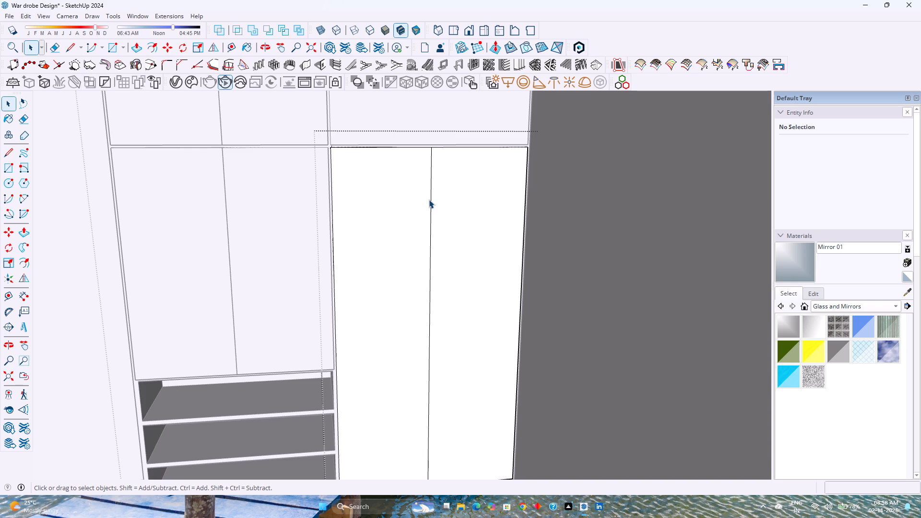
click(432, 197)
key(m)
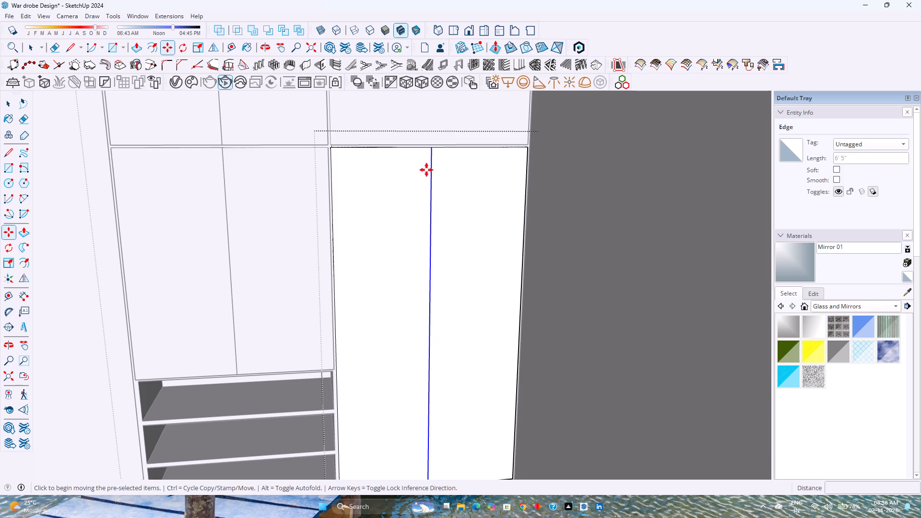
click(434, 150)
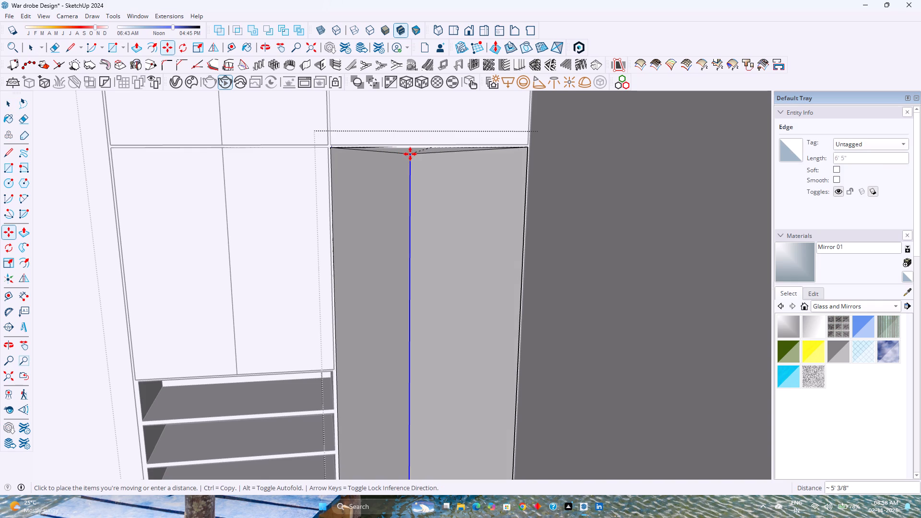
key(Right)
text(0.01)
key(Return)
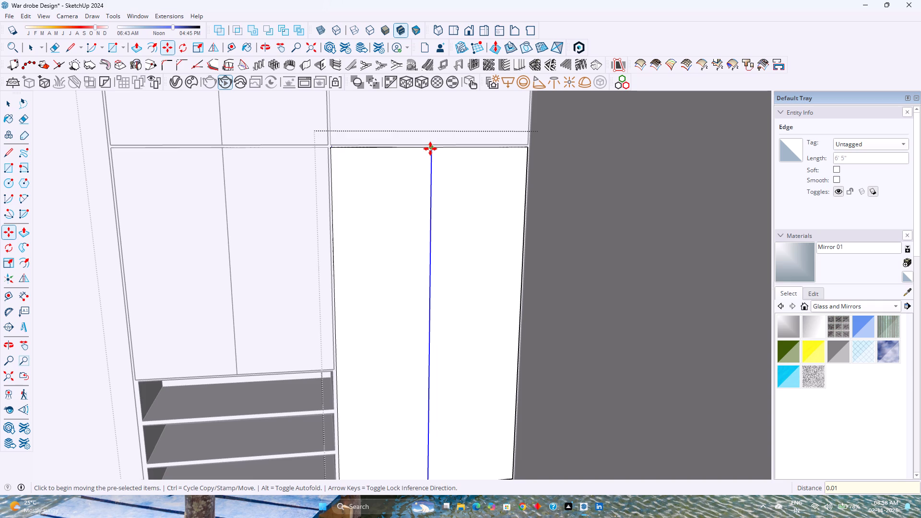
Copy the shifted centre line 0.02" along the red axis, toward the room wall.
click(430, 149)
key(Right)
text(0.)
key(0)
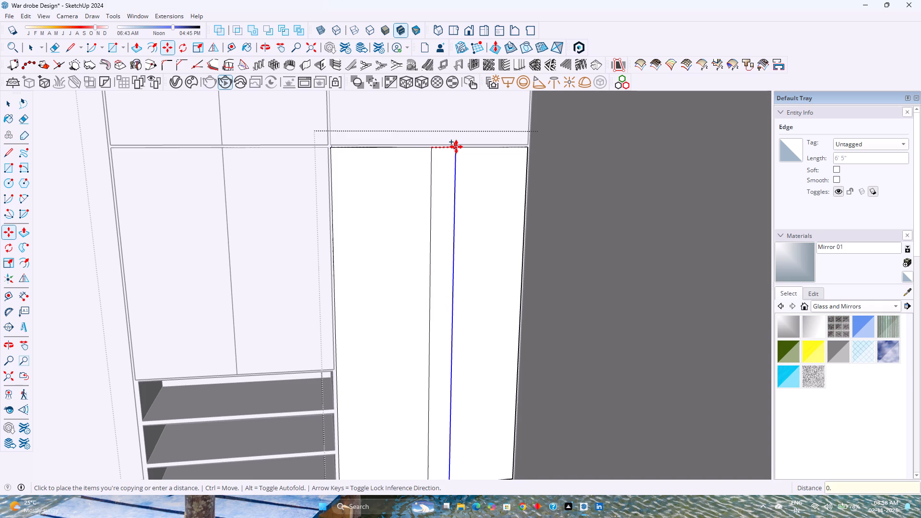
key(2)
key(Return)
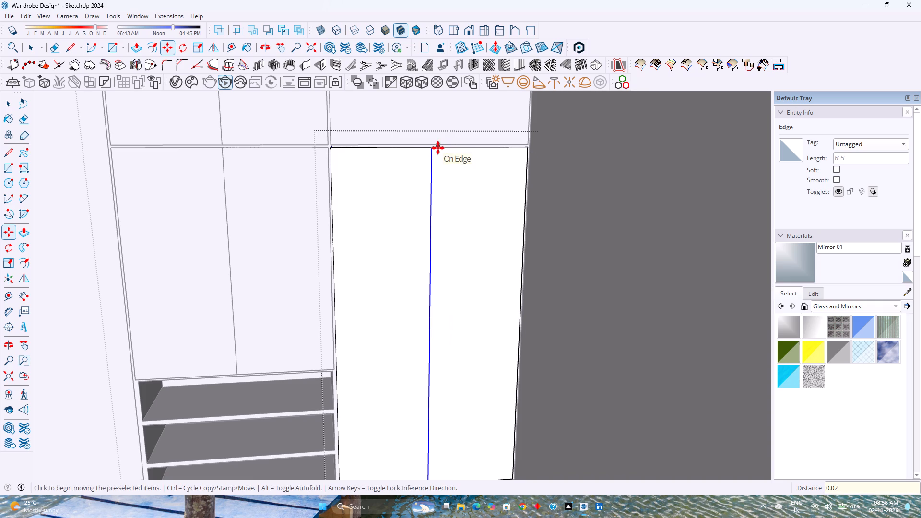
Push the narrow strip between the two centre lines back 1" through the door panel's thickness.
key(p)
scroll(427, 147, up, 17)
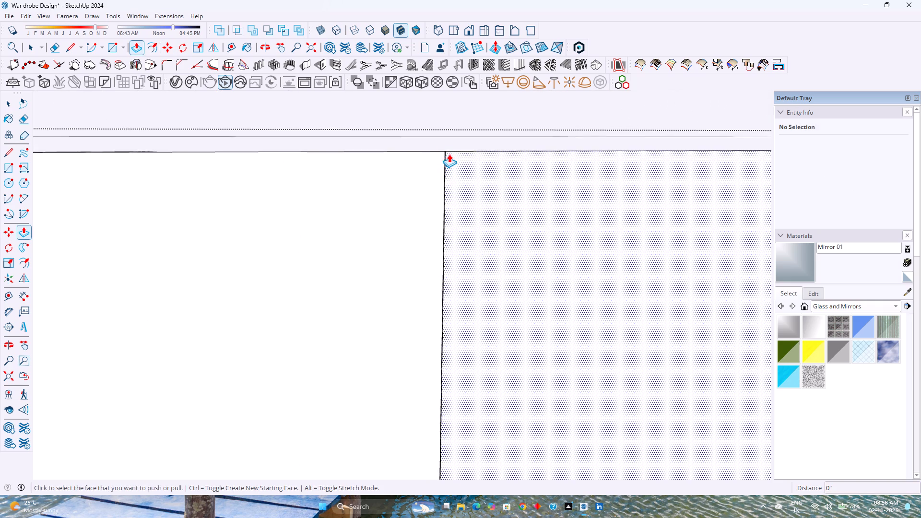
scroll(449, 154, up, 5)
scroll(445, 142, down, 1)
scroll(445, 142, up, 13)
middle_drag(437, 152, 444, 198)
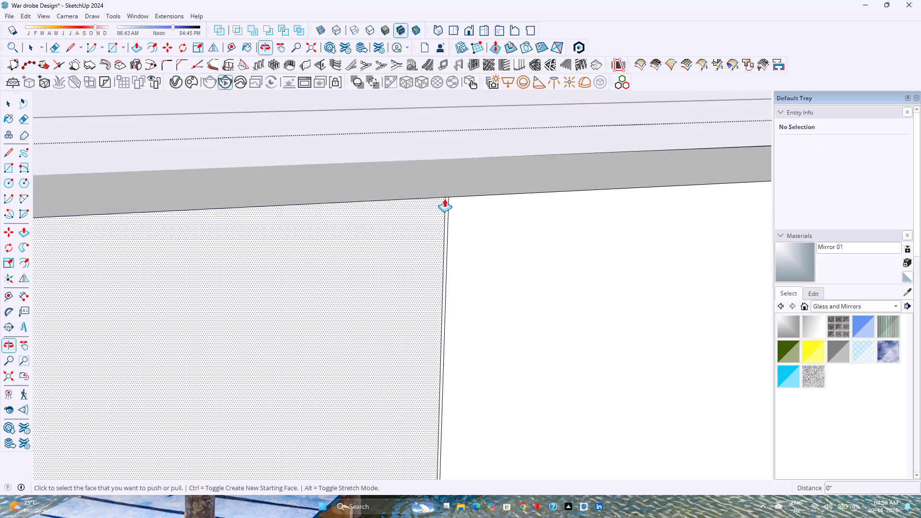
click(448, 199)
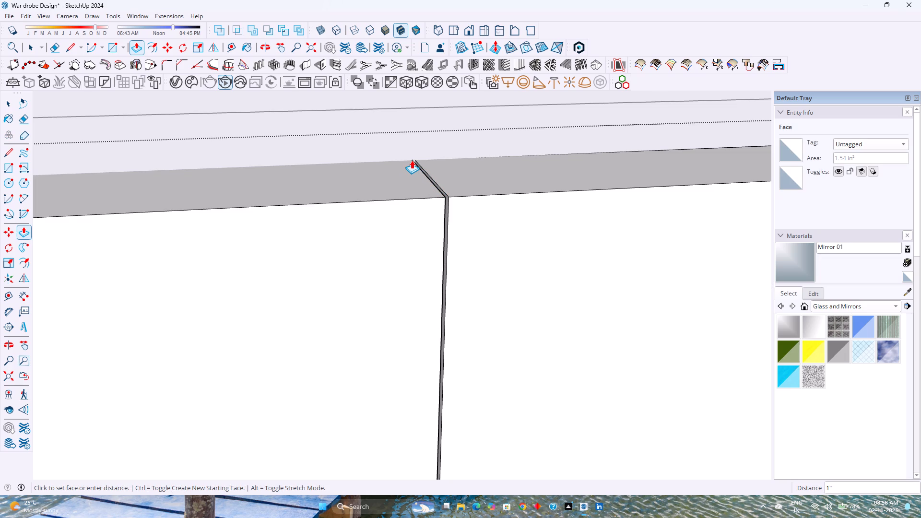
key(1)
key(Return)
Erase the leftover short edge at the back of the gap's top end.
key(e)
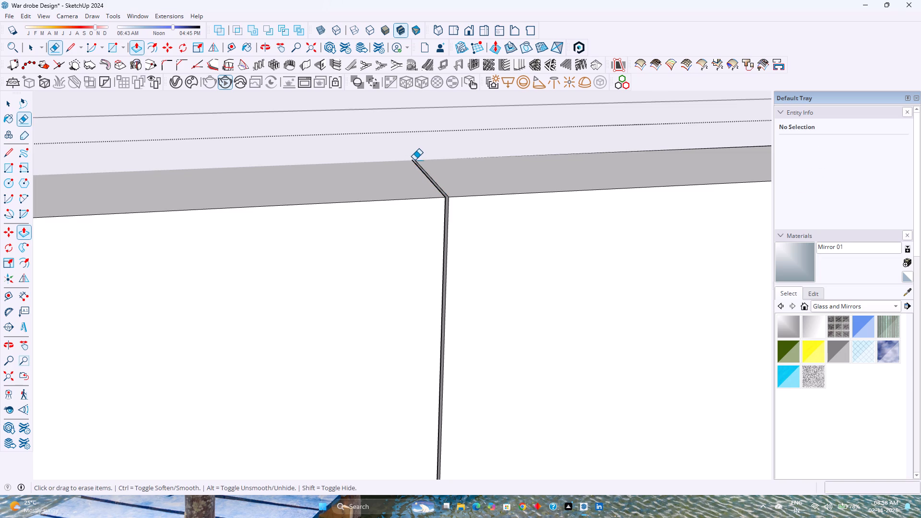
scroll(416, 157, up, 8)
click(411, 161)
Erase the leftover short edge at the back of the gap's bottom end.
scroll(411, 161, down, 5)
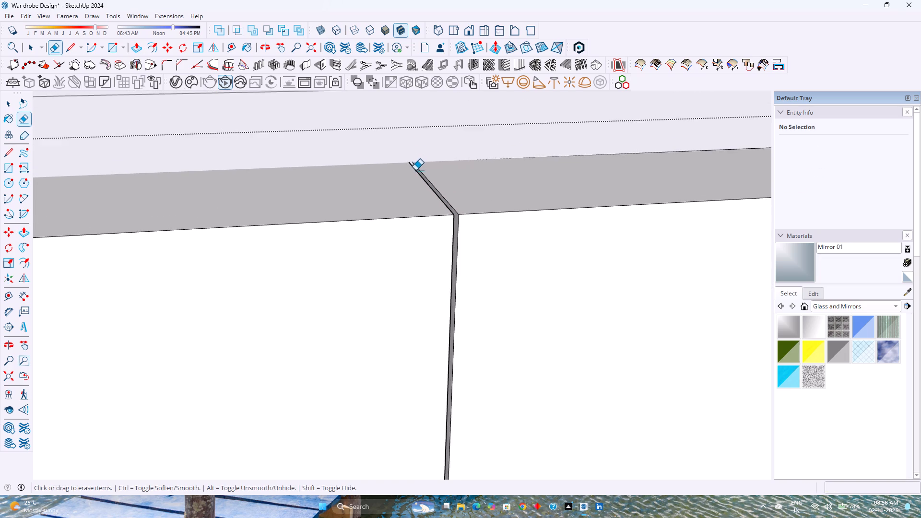
middle_drag(416, 171, 366, 149)
middle_click(366, 149)
scroll(425, 216, down, 14)
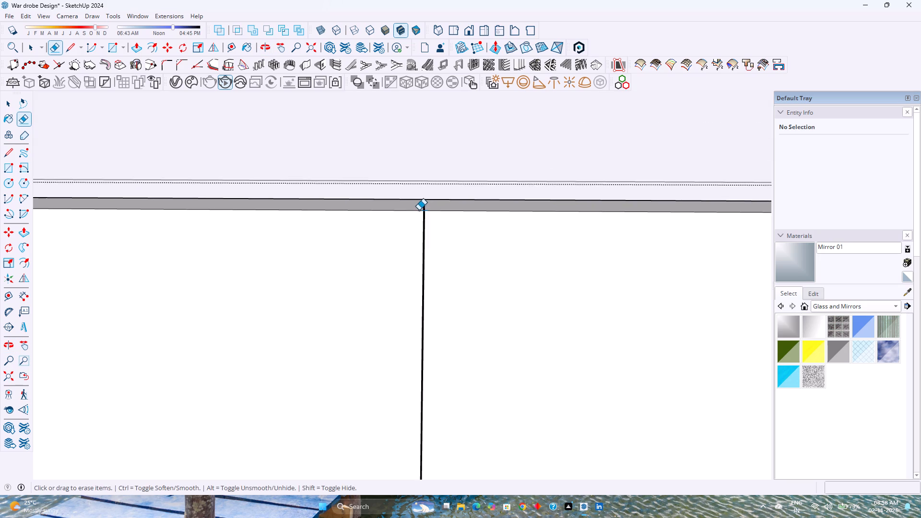
scroll(419, 210, down, 20)
scroll(419, 210, down, 12)
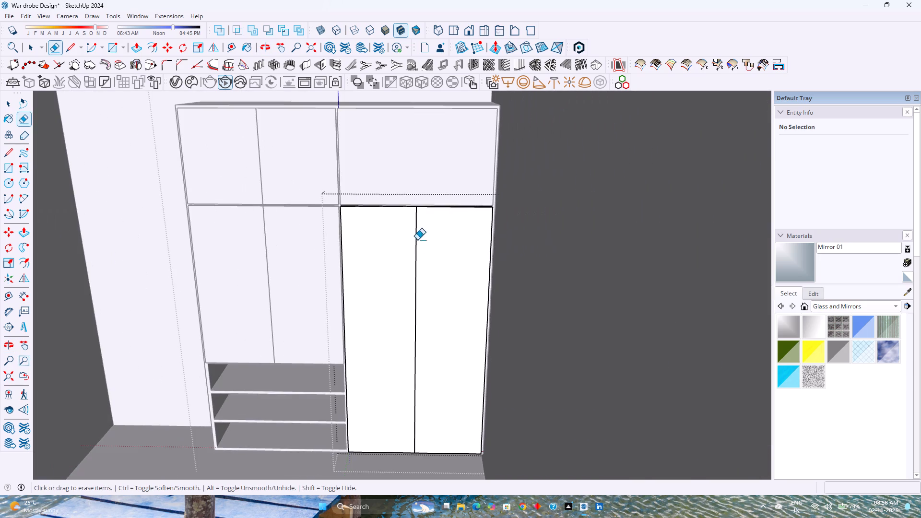
middle_drag(412, 263, 429, 197)
shift+middle_drag(421, 321, 414, 253)
shift+middle_drag(424, 253, 413, 376)
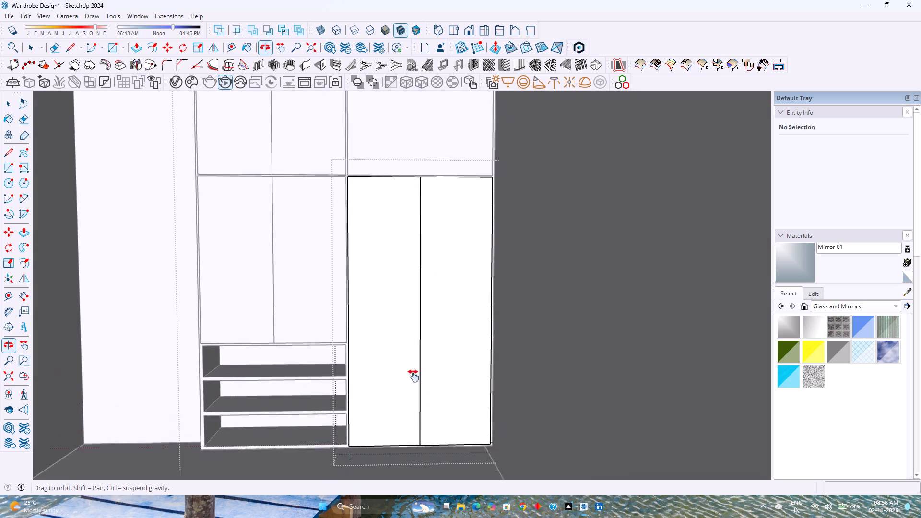
shift+middle_drag(413, 376, 388, 383)
scroll(384, 350, up, 1)
middle_drag(384, 350, 444, 314)
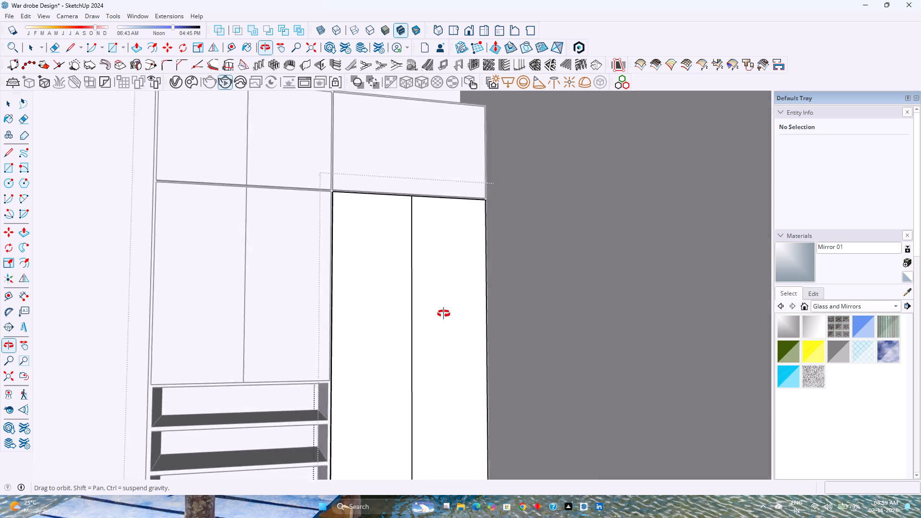
middle_drag(444, 314, 457, 257)
scroll(455, 258, down, 4)
middle_drag(449, 283, 440, 336)
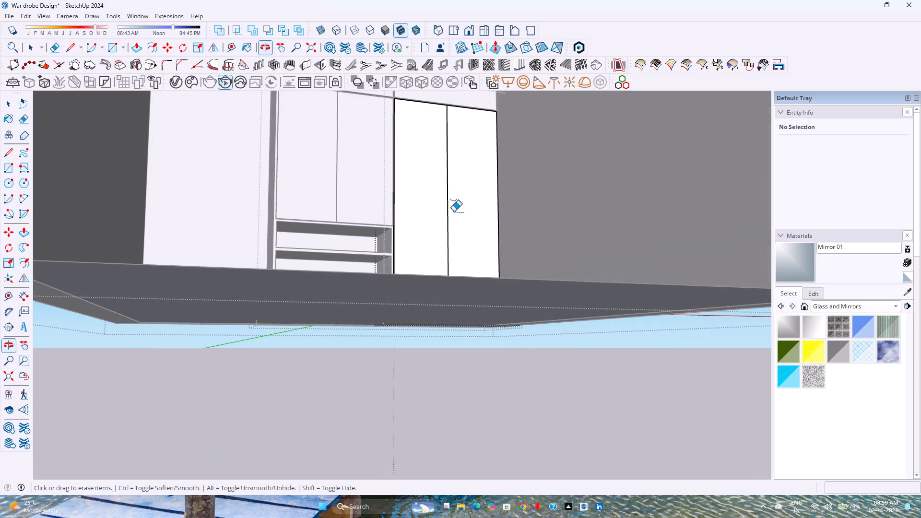
shift+scroll(452, 212, up, 1)
scroll(446, 222, up, 1)
scroll(433, 318, up, 17)
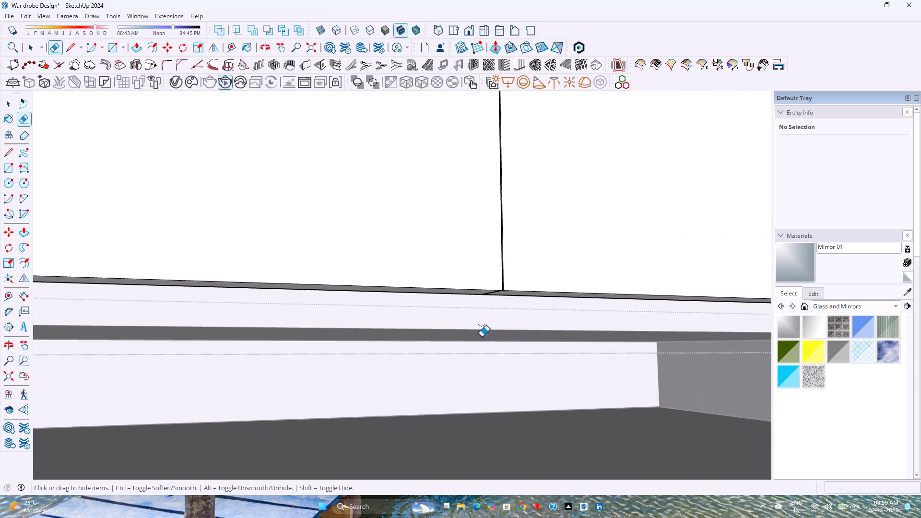
scroll(482, 337, up, 4)
middle_drag(491, 322, 452, 269)
scroll(478, 287, up, 10)
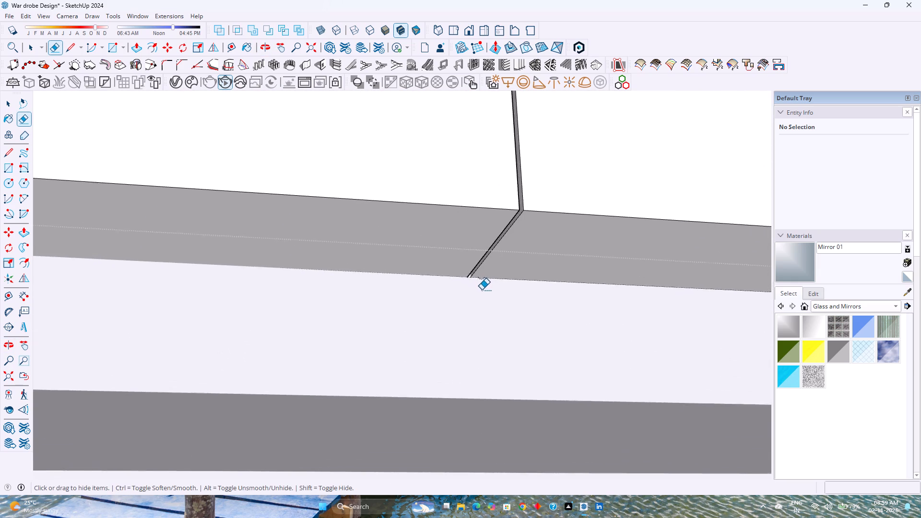
scroll(482, 290, up, 20)
scroll(482, 290, up, 4)
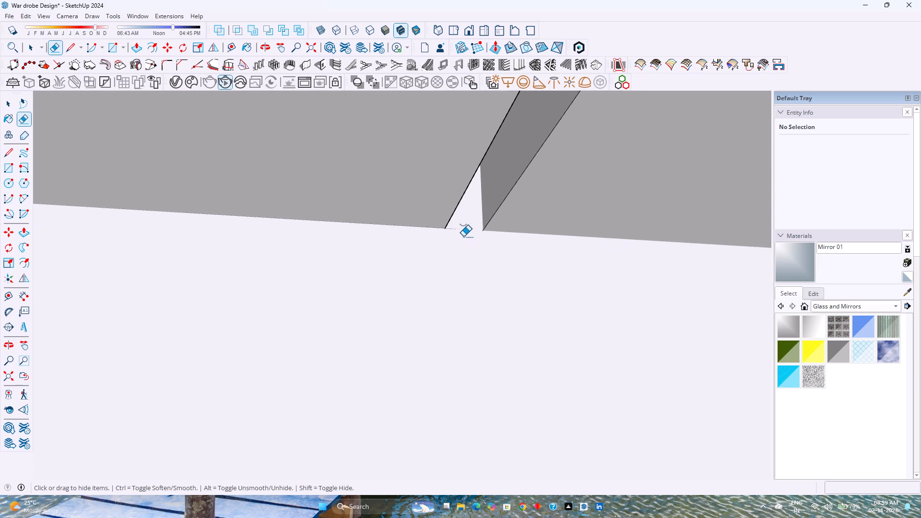
middle_drag(463, 236, 424, 250)
click(462, 225)
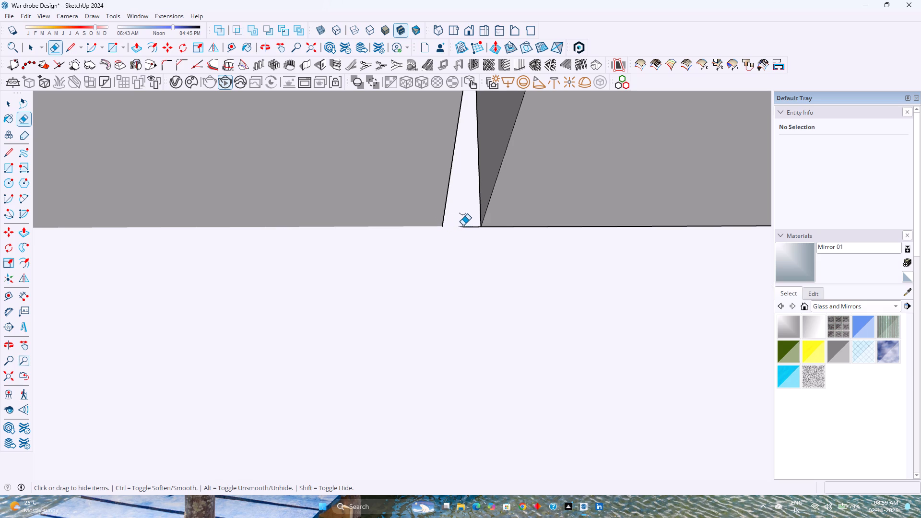
click(463, 226)
scroll(464, 235, down, 8)
key(space)
scroll(462, 241, down, 5)
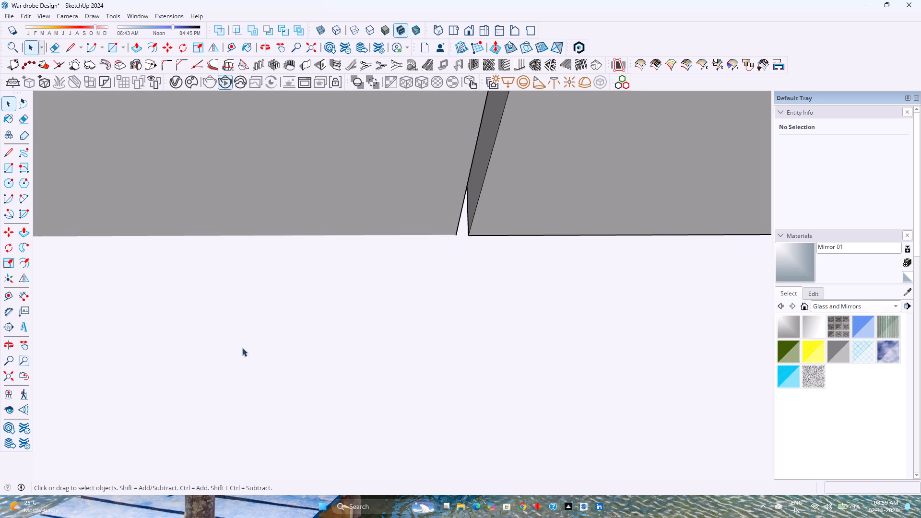
Open the upper right-hand door panel for editing and draw a vertical line between its top and bottom edge midpoints.
click(9, 377)
scroll(410, 276, up, 8)
key(Escape)
double_click(529, 289)
scroll(530, 289, up, 3)
middle_drag(530, 289, 524, 319)
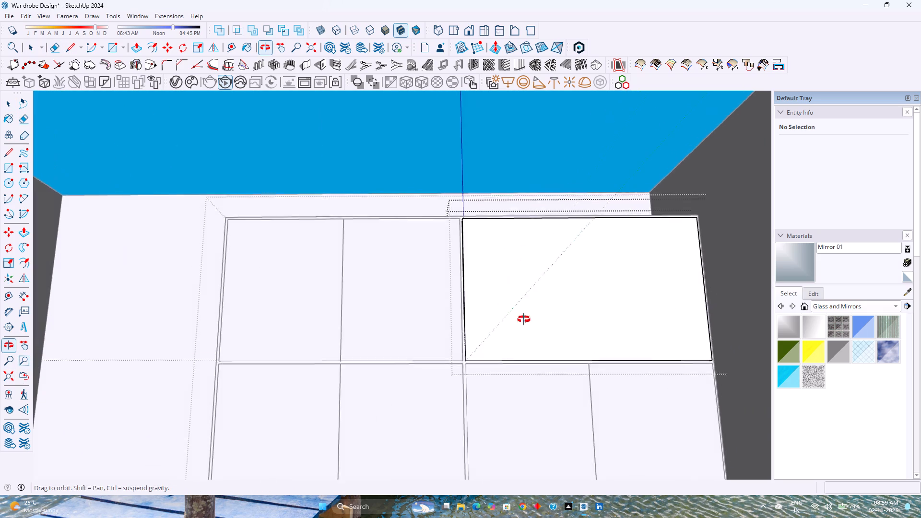
middle_drag(524, 319, 490, 384)
middle_drag(470, 346, 609, 353)
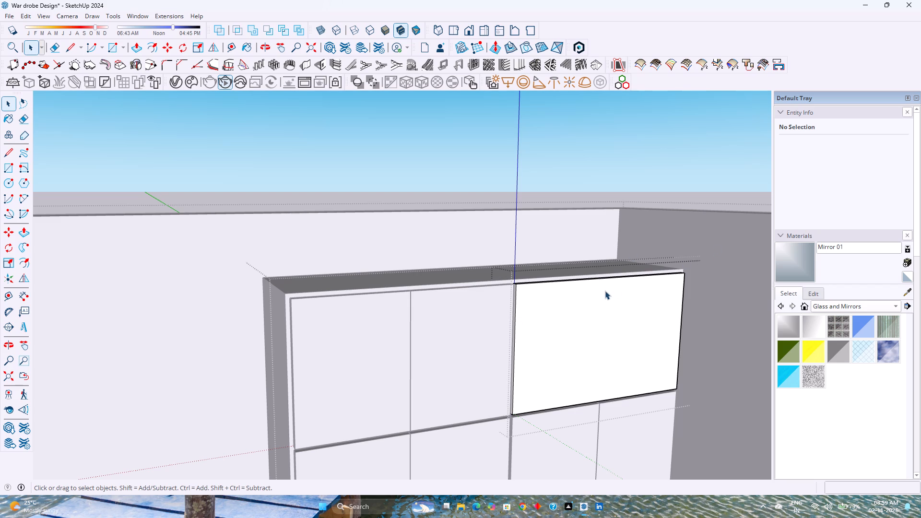
key(l)
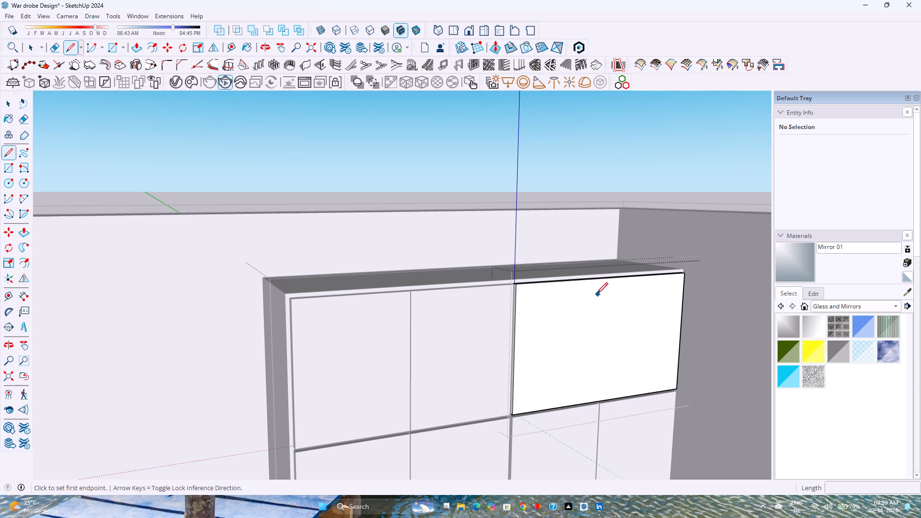
click(604, 280)
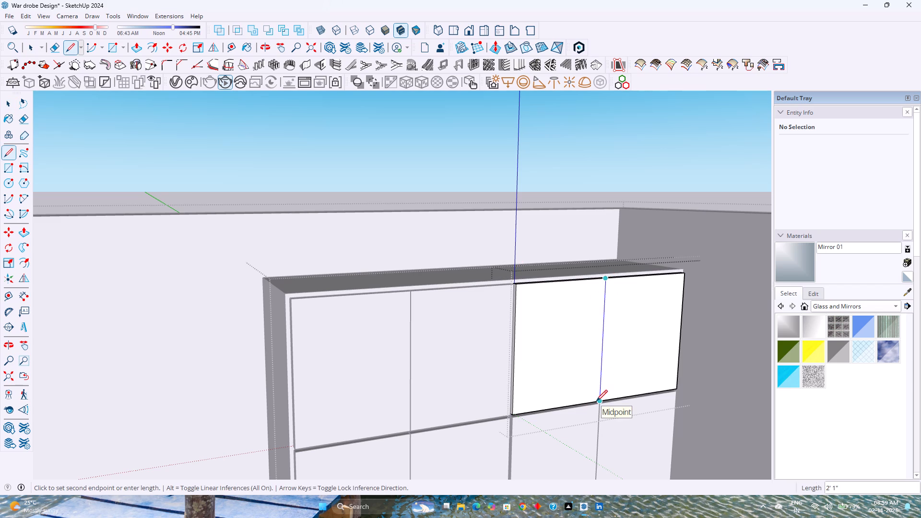
scroll(597, 400, up, 16)
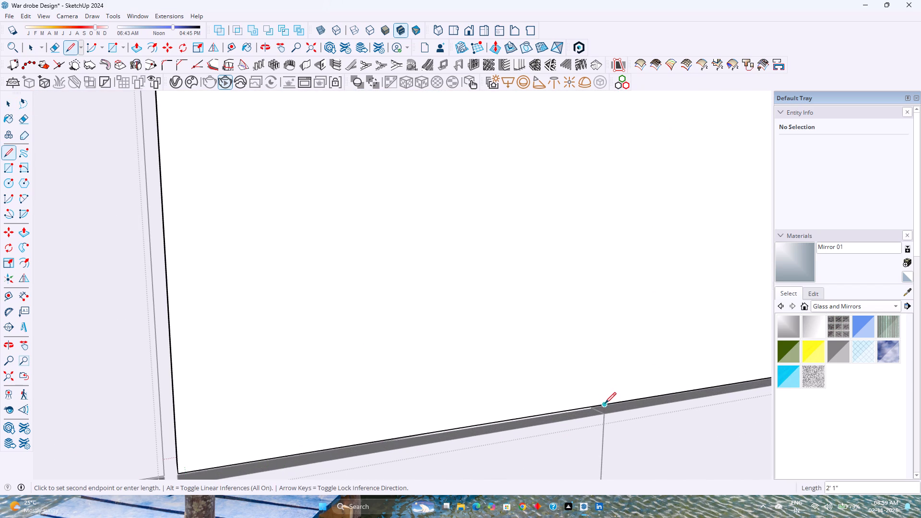
click(605, 405)
Move the upper right-hand door panel's vertical centre line 0.01" sideways toward the wardrobe's left side.
scroll(584, 385, down, 4)
middle_drag(584, 384, 476, 374)
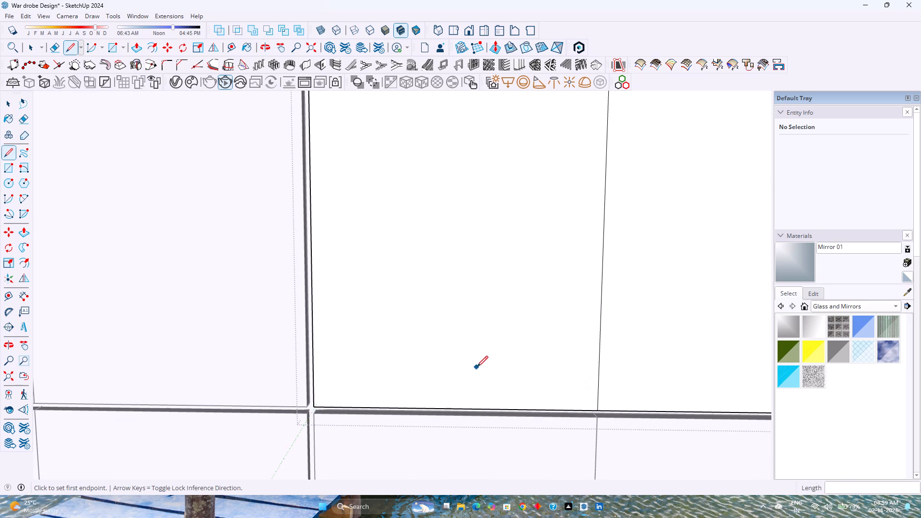
key(space)
click(599, 341)
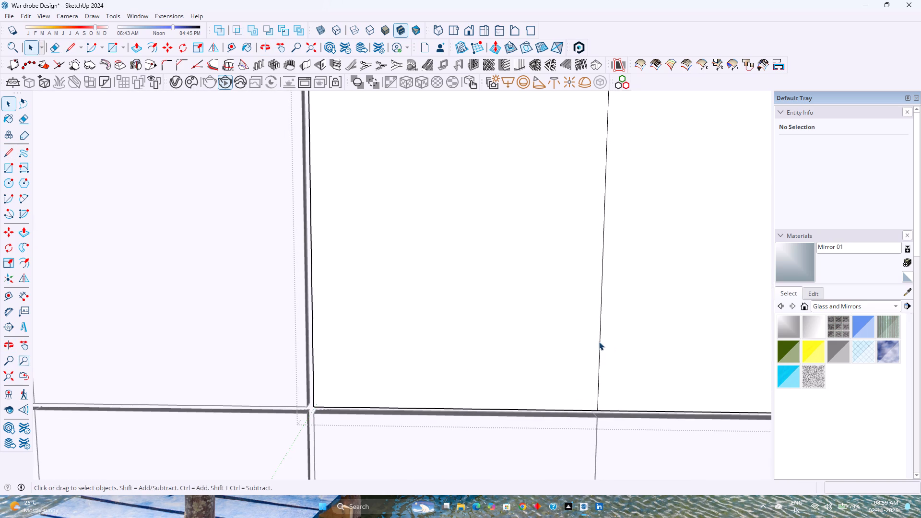
key(m)
click(596, 411)
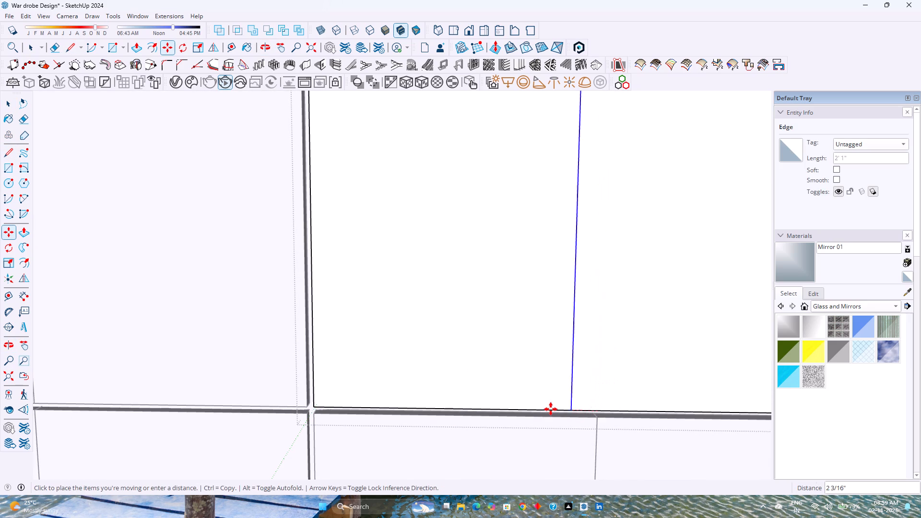
key(Right)
key(0)
text(.01)
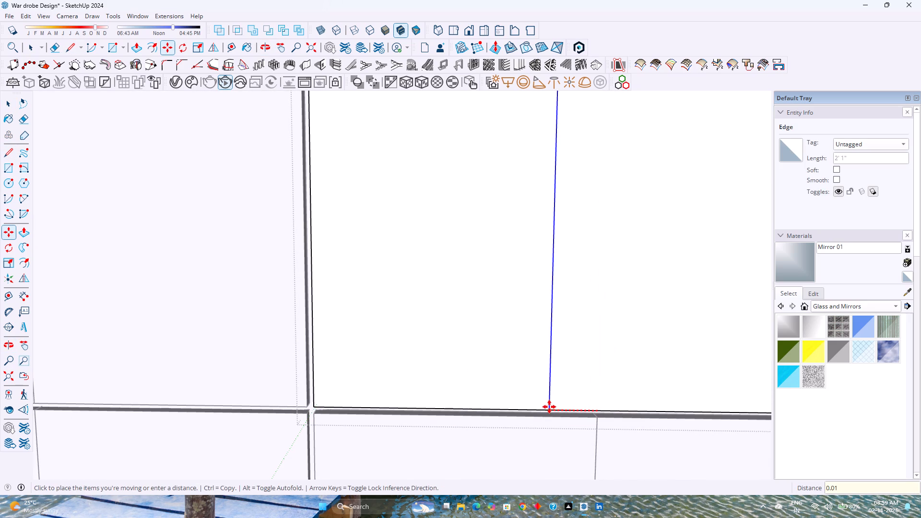
key(Return)
Copy the shifted centre line 0.02" toward the wardrobe's right side to outline the gap strip.
click(599, 409)
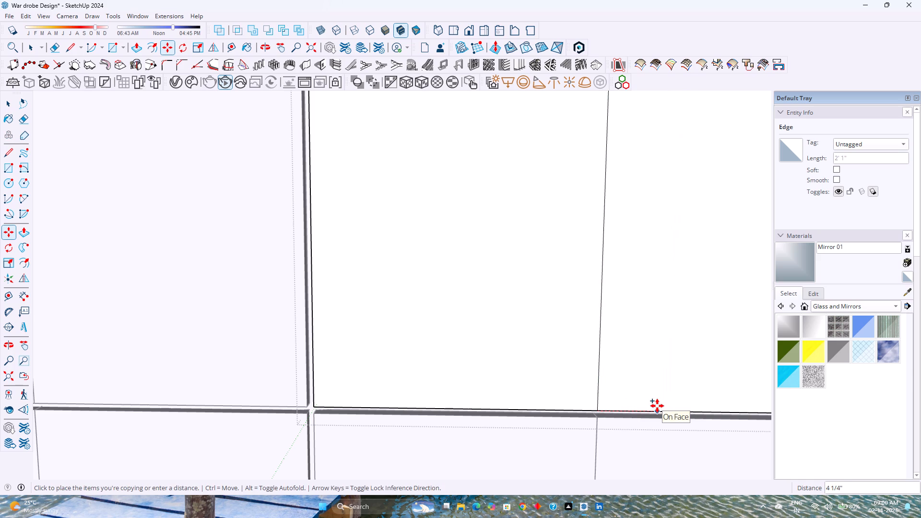
key(Right)
text(0.02)
key(Return)
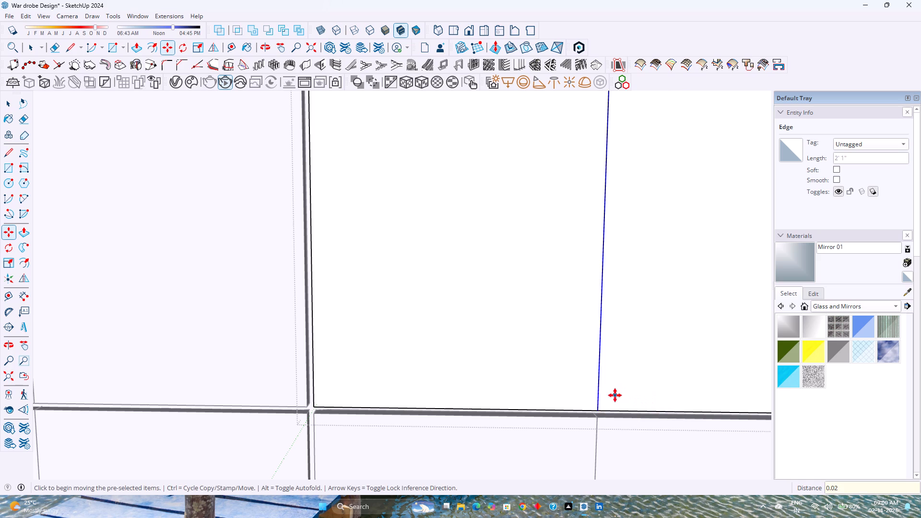
Push the narrow strip between the two centre lines back through the door panel's full thickness.
key(p)
scroll(598, 404, up, 19)
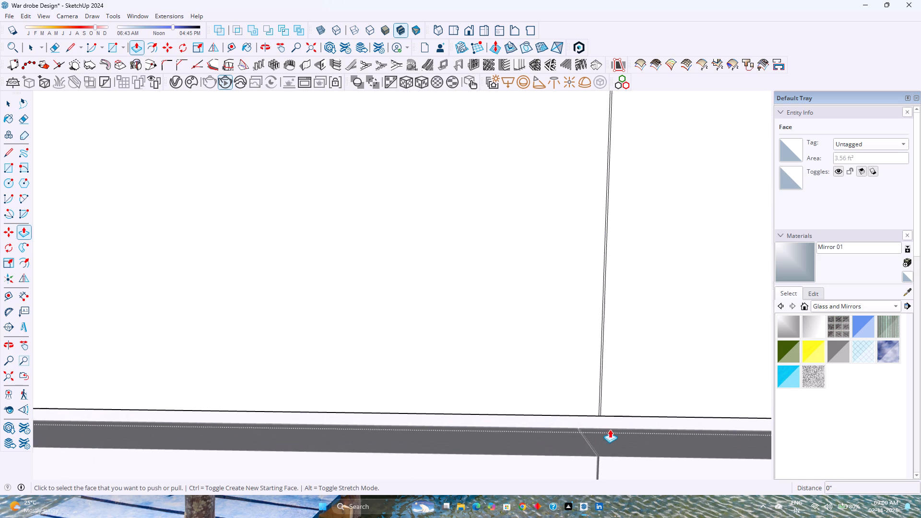
scroll(610, 429, up, 14)
double_click(614, 375)
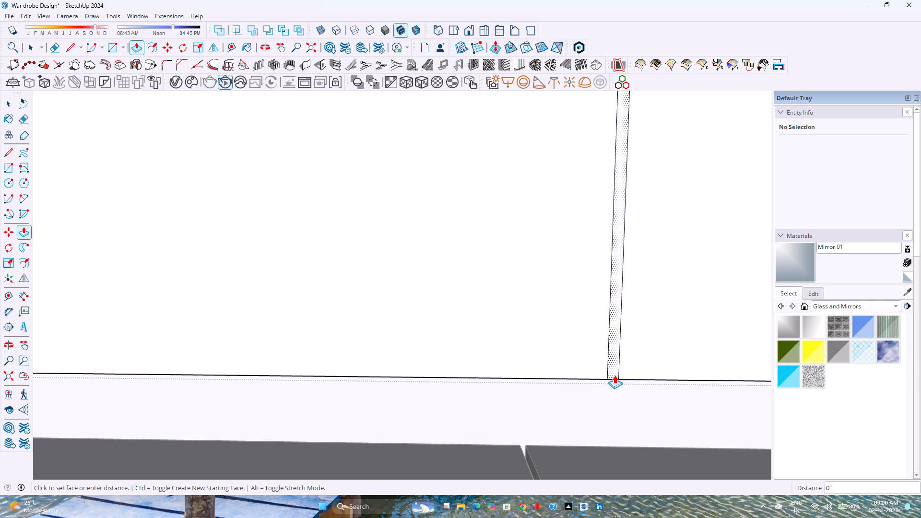
Erase the leftover short edge at the back of the gap's bottom end.
middle_drag(606, 385, 553, 346)
scroll(516, 315, up, 6)
middle_drag(516, 315, 534, 296)
key(e)
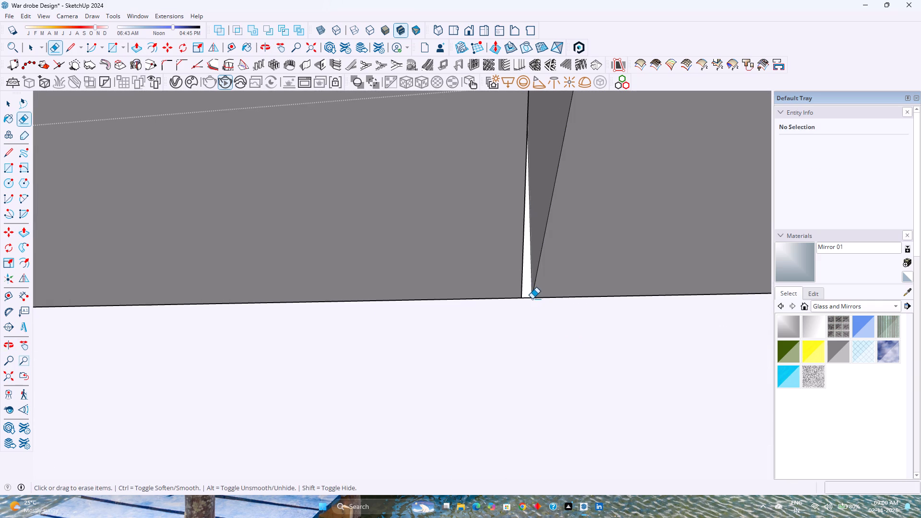
click(528, 298)
scroll(485, 319, down, 10)
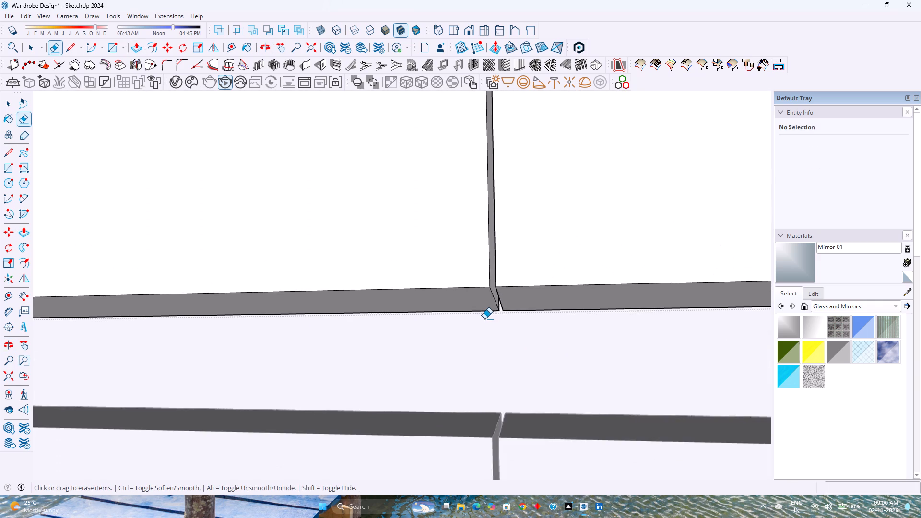
scroll(484, 319, down, 20)
scroll(484, 319, down, 3)
scroll(484, 319, up, 1)
scroll(484, 319, down, 5)
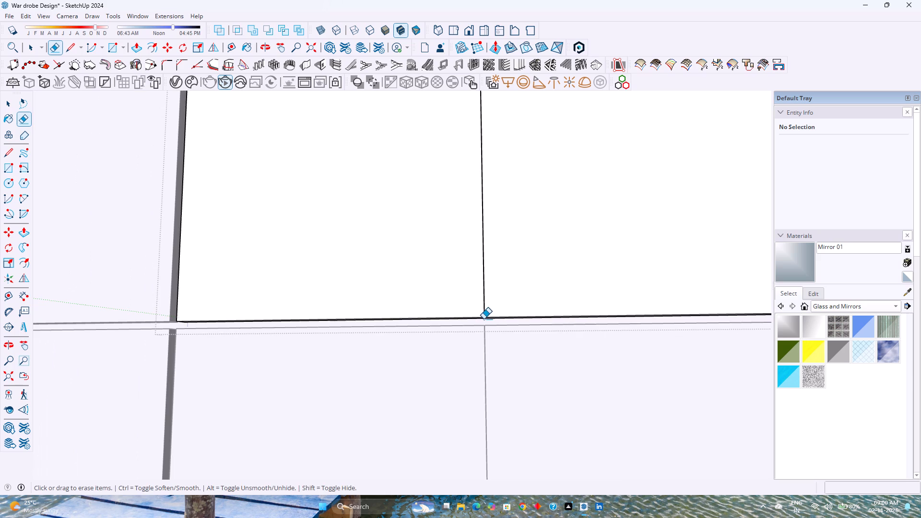
Erase the leftover short edge at the back of the gap's top end.
middle_drag(520, 346, 551, 380)
scroll(537, 372, down, 8)
middle_drag(512, 293, 541, 327)
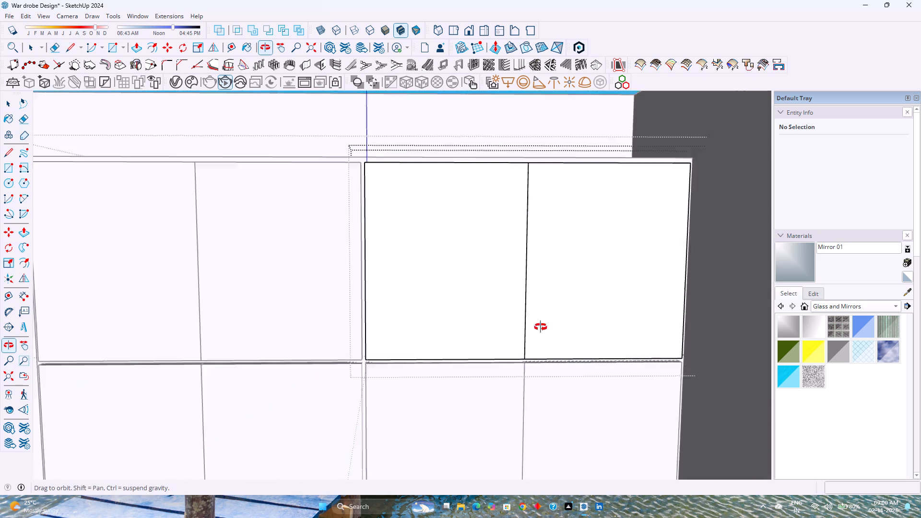
middle_drag(541, 327, 565, 387)
scroll(582, 244, up, 2)
scroll(527, 261, up, 1)
scroll(553, 210, up, 5)
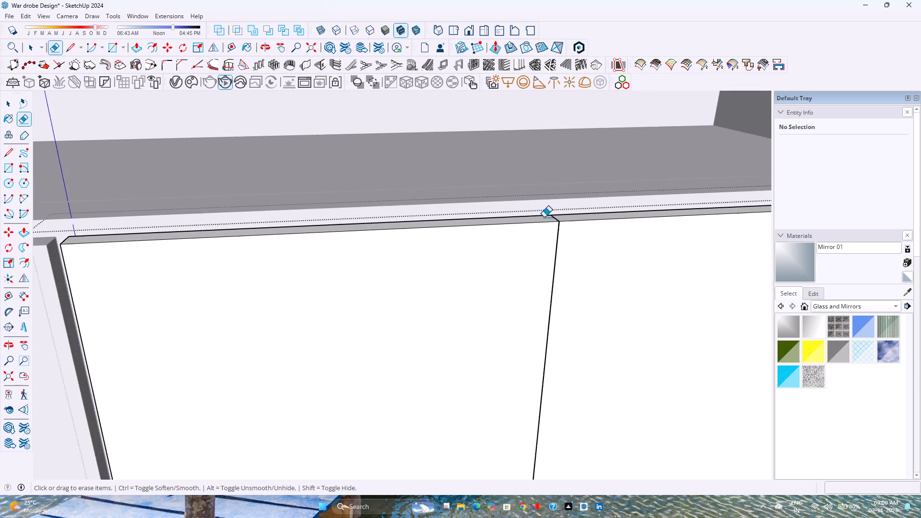
scroll(544, 217, up, 4)
scroll(550, 221, up, 17)
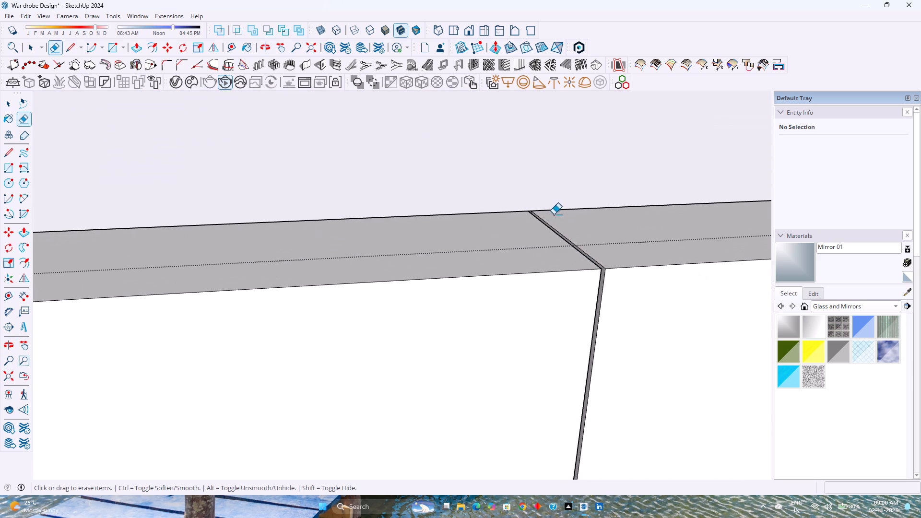
scroll(554, 214, up, 18)
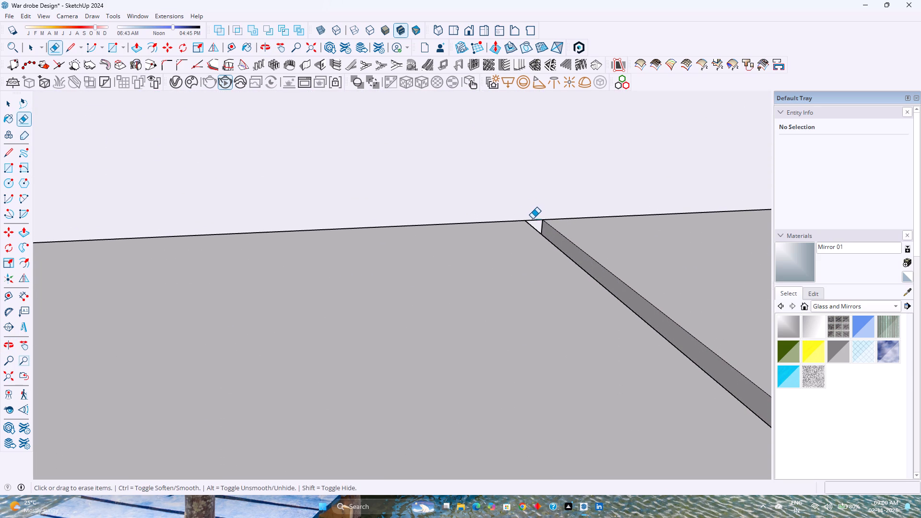
click(536, 220)
scroll(515, 233, down, 20)
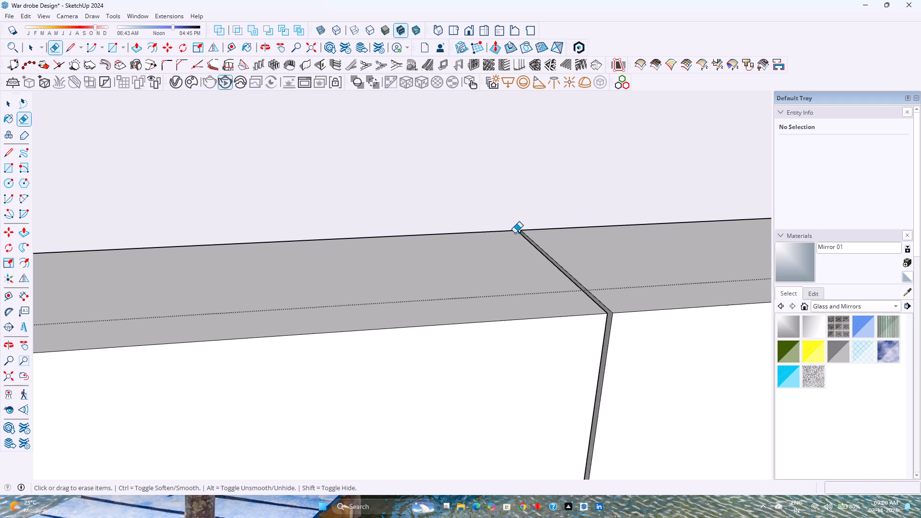
scroll(515, 233, down, 3)
scroll(515, 233, up, 1)
scroll(515, 233, down, 5)
Finish editing the upper right-hand door panel and return to the wardrobe level.
key(space)
scroll(515, 233, down, 5)
shift+middle_drag(528, 228, 390, 246)
scroll(390, 248, down, 6)
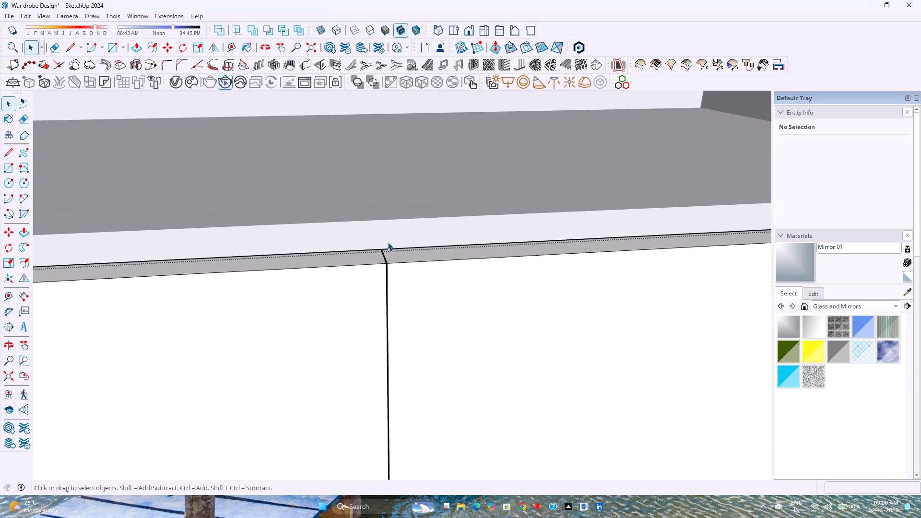
scroll(388, 242, down, 20)
scroll(388, 242, down, 3)
shift+middle_drag(359, 320, 379, 283)
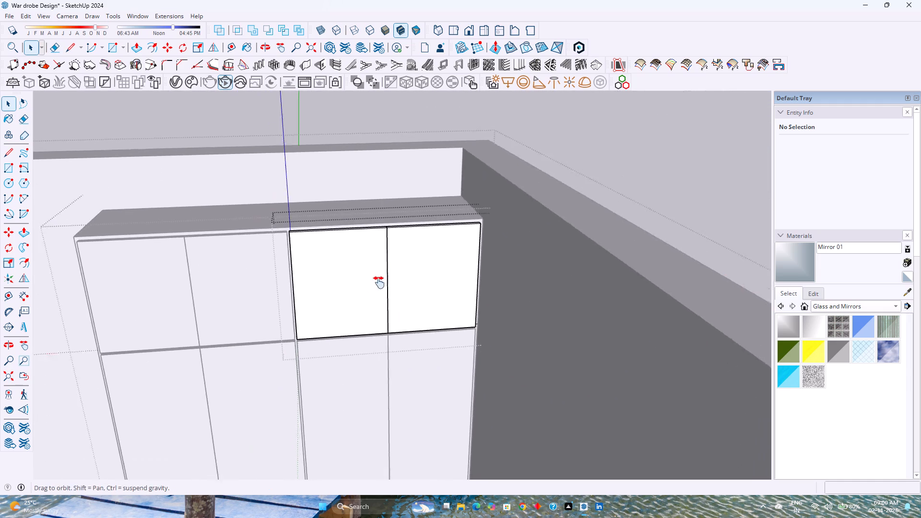
shift+middle_drag(379, 283, 384, 277)
shift+middle_click(385, 276)
scroll(386, 276, down, 8)
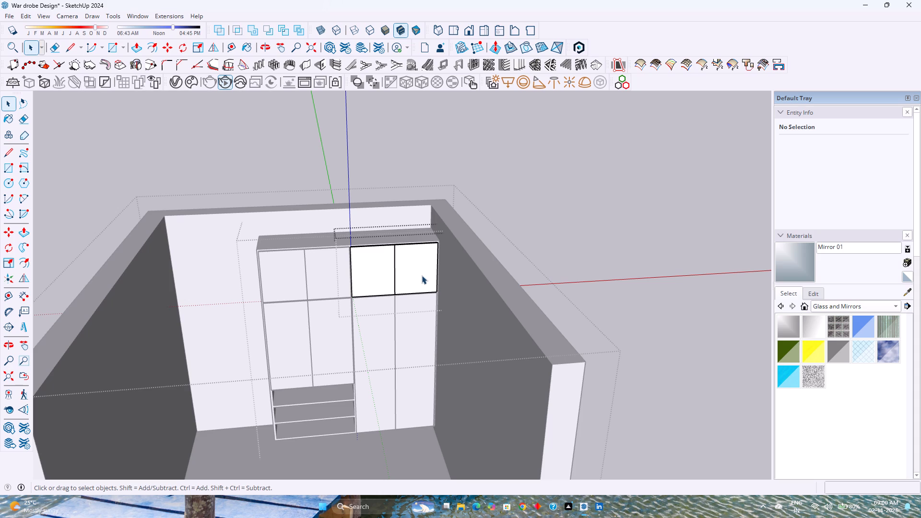
key(Escape)
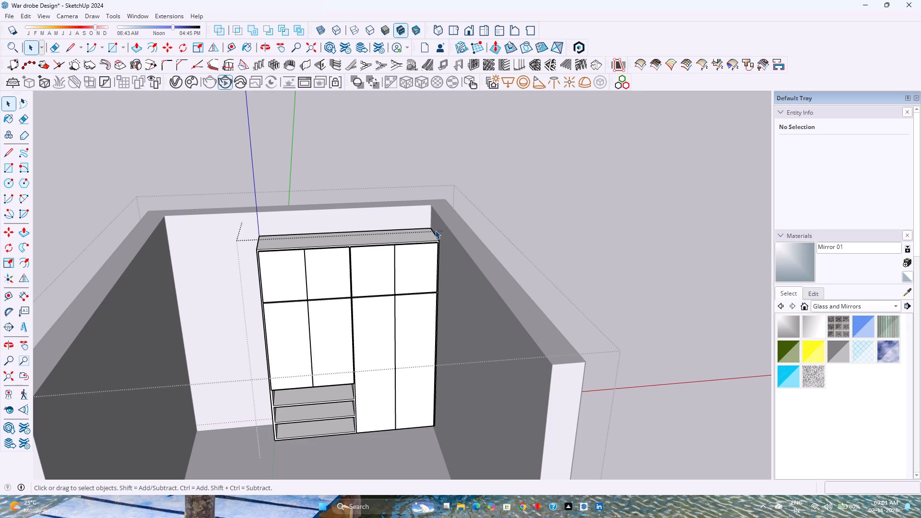
Reopen the upper right-hand door panel for editing and place a guide on its top face, 1" right of the central gap.
scroll(434, 237, up, 1)
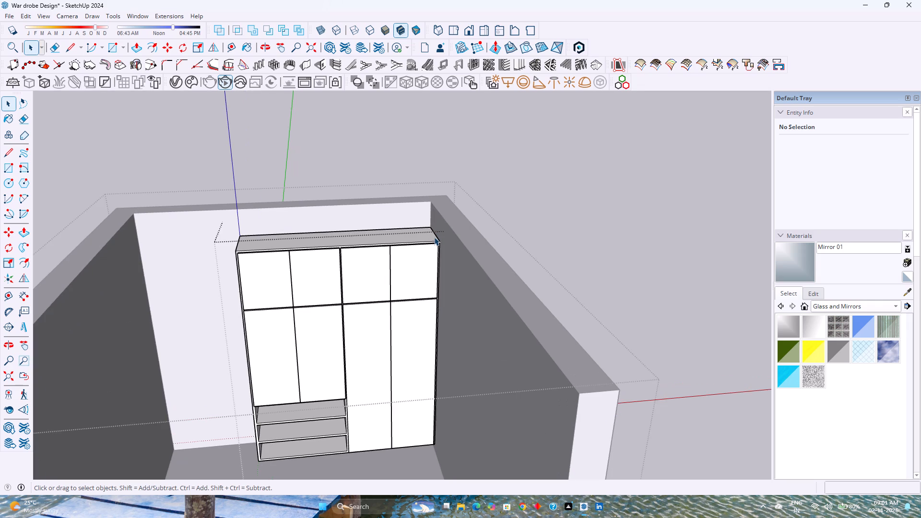
scroll(434, 237, up, 3)
scroll(386, 260, up, 10)
click(383, 261)
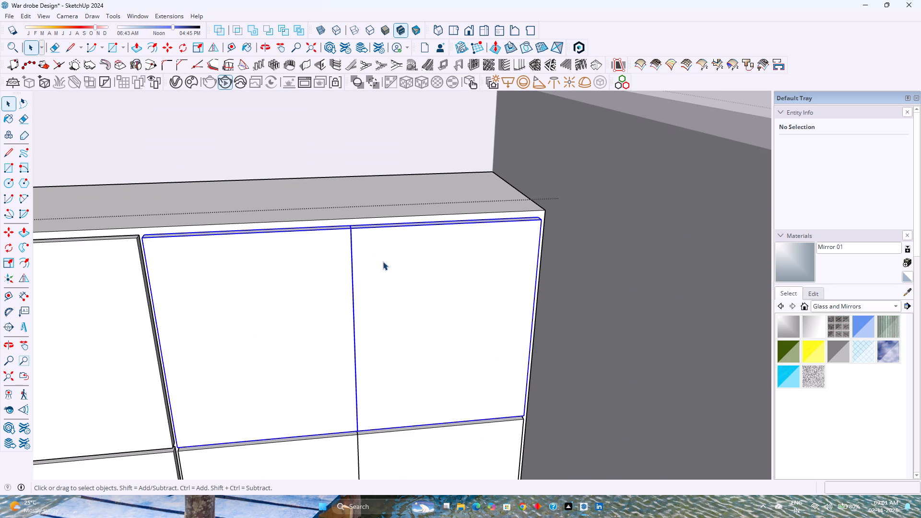
double_click(383, 261)
scroll(383, 261, up, 3)
middle_drag(383, 261, 402, 354)
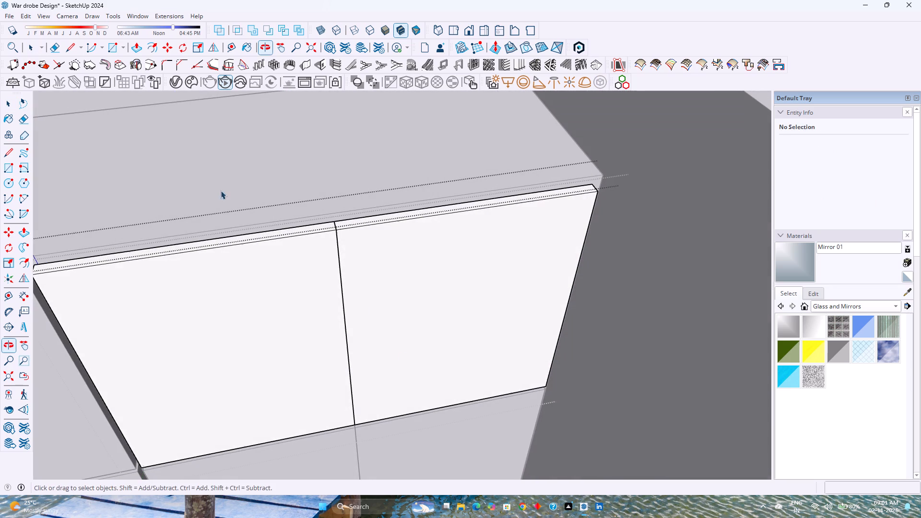
click(232, 42)
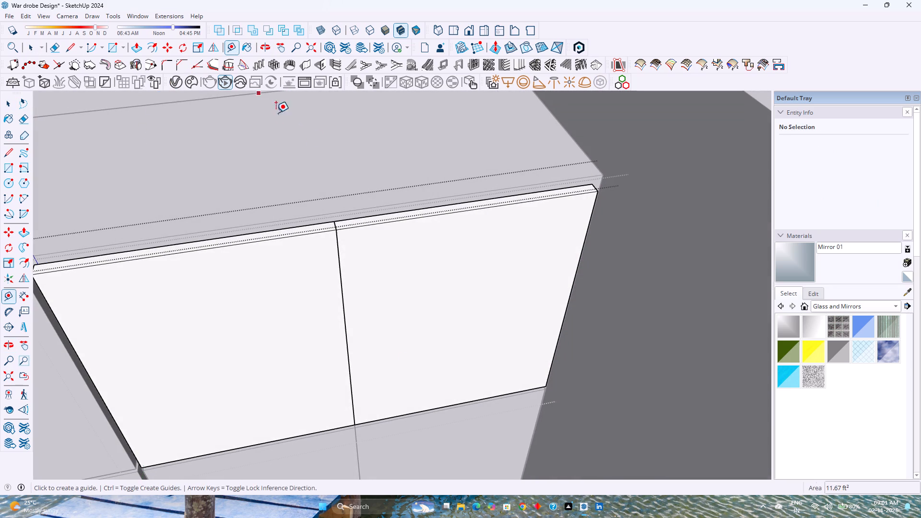
scroll(361, 242, up, 18)
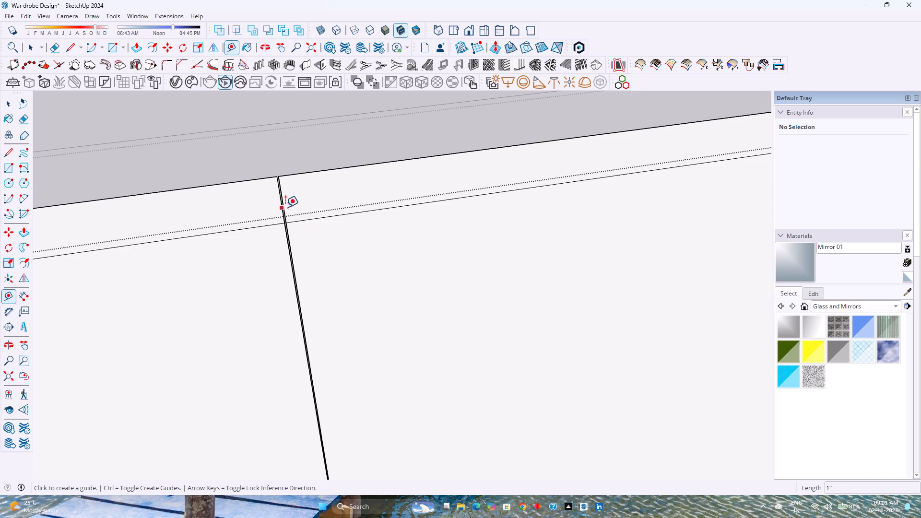
click(286, 206)
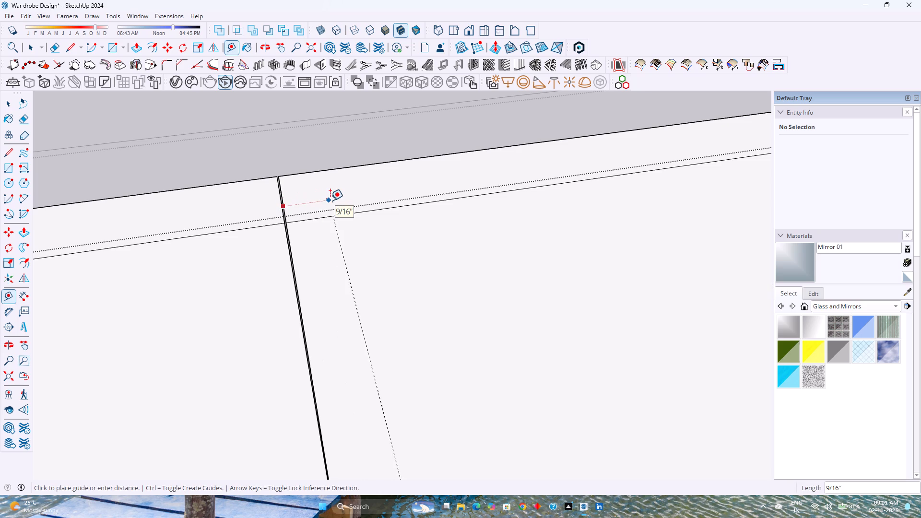
key(Right)
key(1)
key(Return)
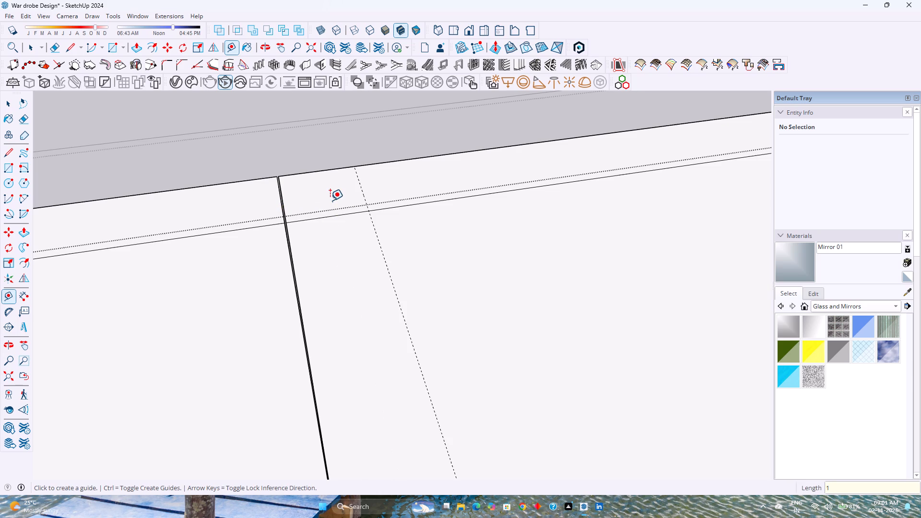
Place a guide along the panel's top face, 0.25" behind its front edge.
click(361, 214)
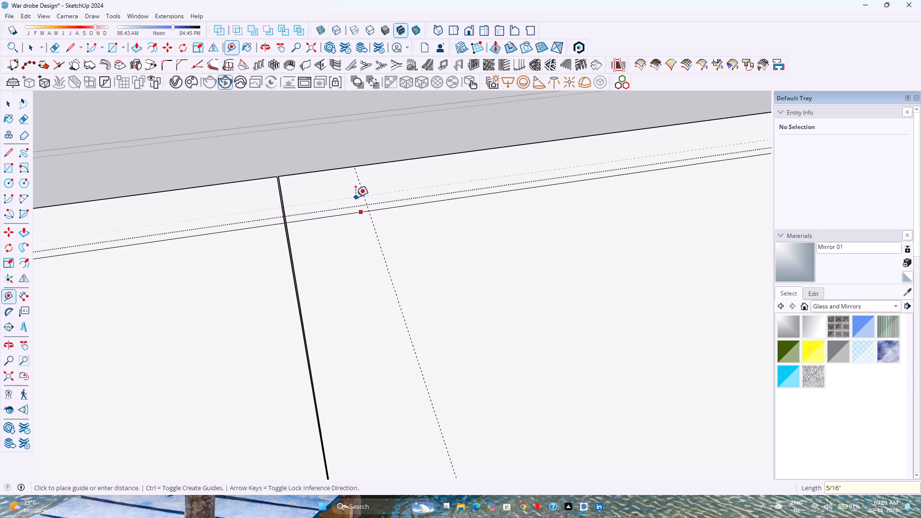
key(Left)
text(0.25)
key(Return)
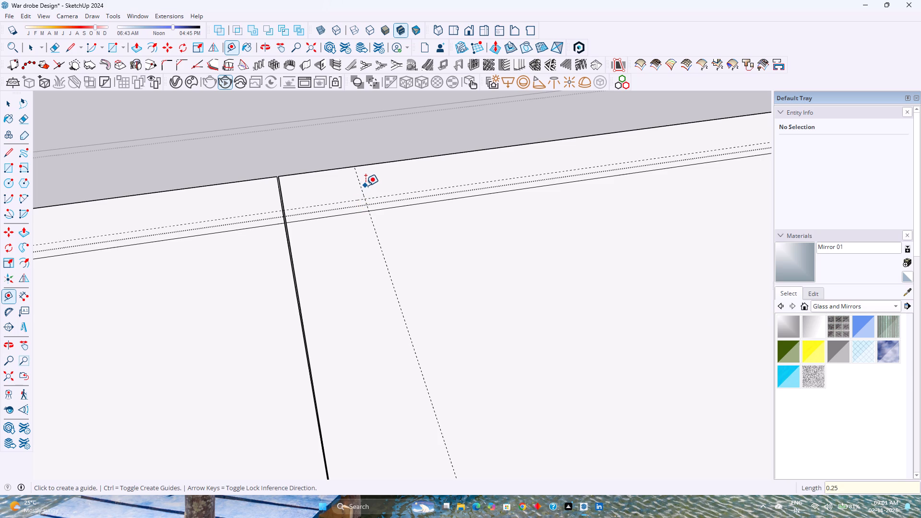
Place another guide across the top face, 0.25" beyond the 1" guide, away from the central gap.
click(363, 186)
middle_drag(391, 186, 379, 249)
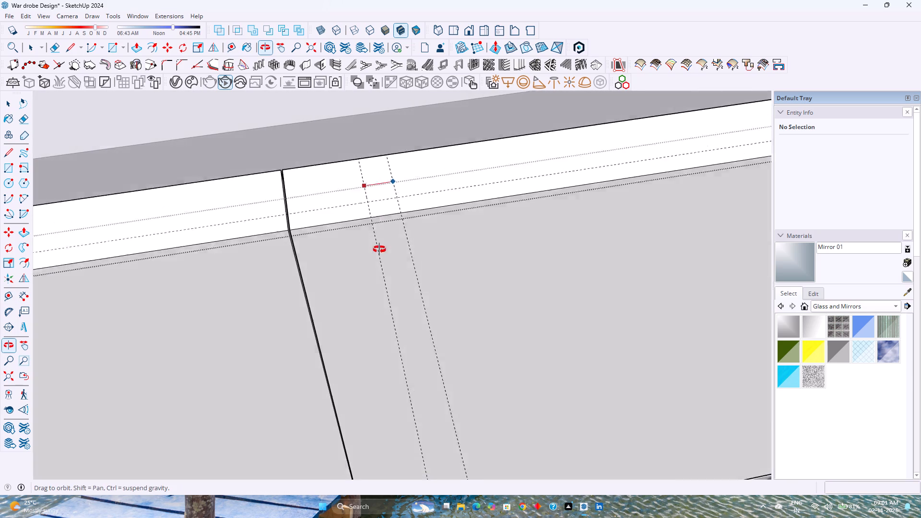
middle_drag(379, 249, 378, 253)
middle_click(378, 253)
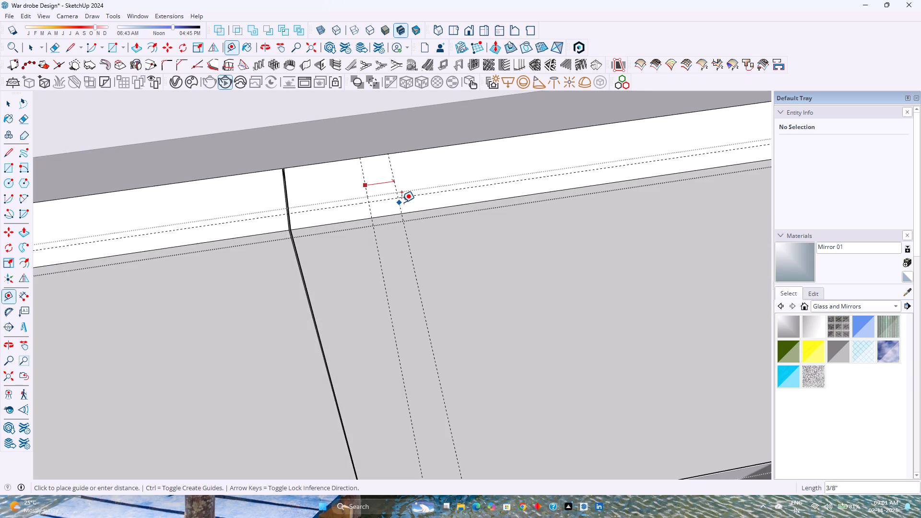
text(0.25)
key(Return)
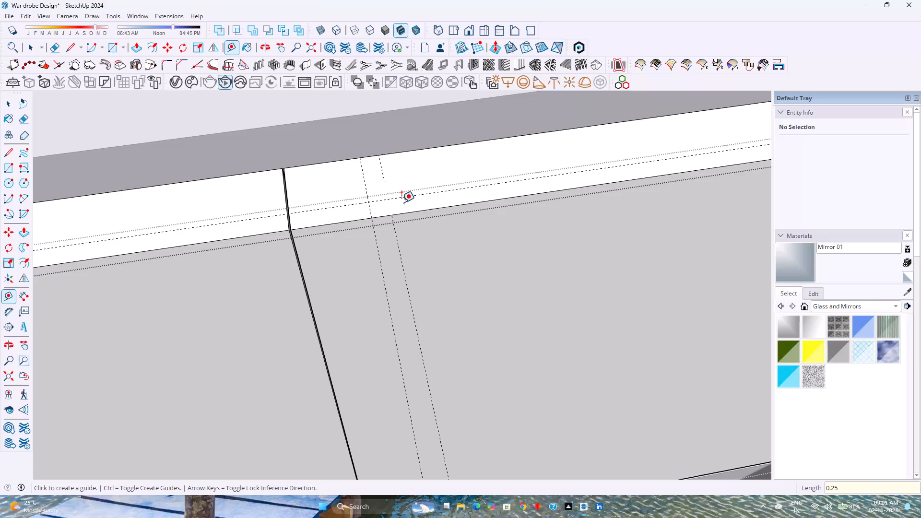
Place a guide across the panel's top face, 1" in from the right-hand door's outer side edge.
scroll(401, 202, down, 2)
middle_drag(401, 205, 327, 263)
scroll(326, 261, down, 3)
shift+middle_drag(515, 275, 292, 289)
scroll(292, 289, down, 9)
scroll(562, 296, up, 5)
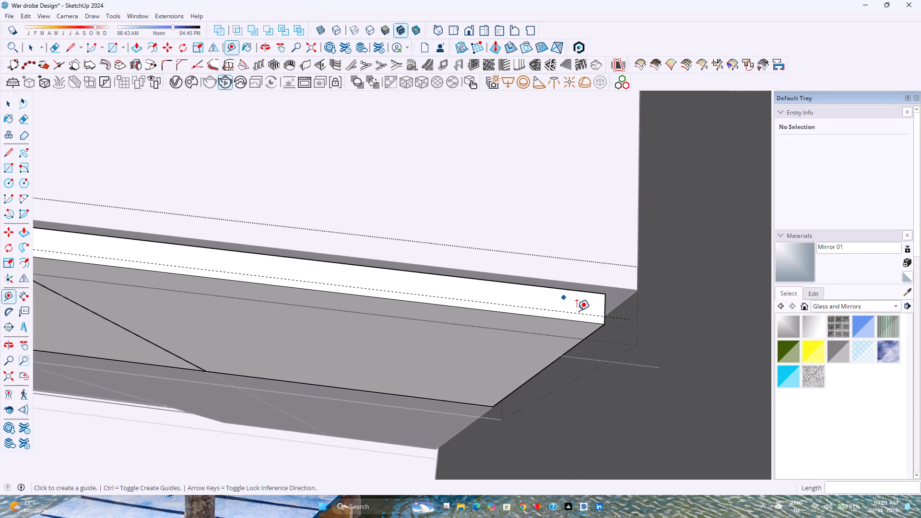
scroll(577, 311, up, 5)
click(614, 291)
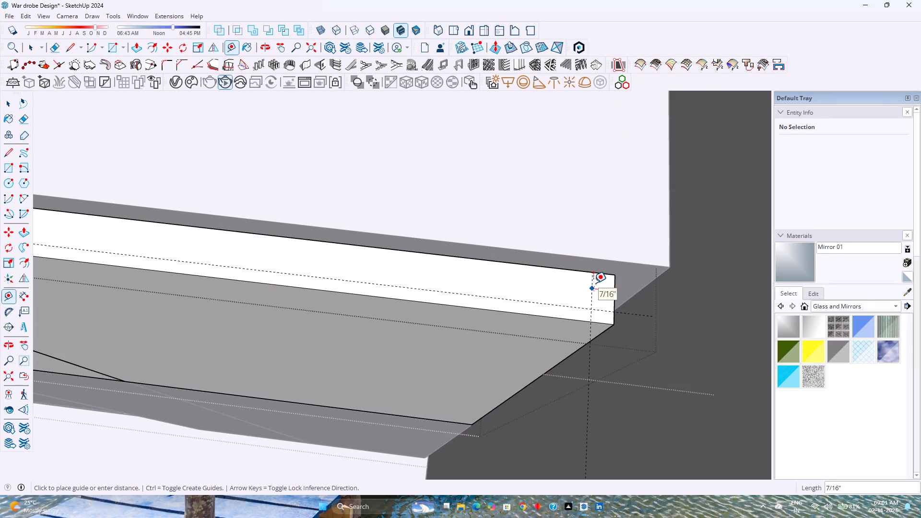
key(1)
key(Return)
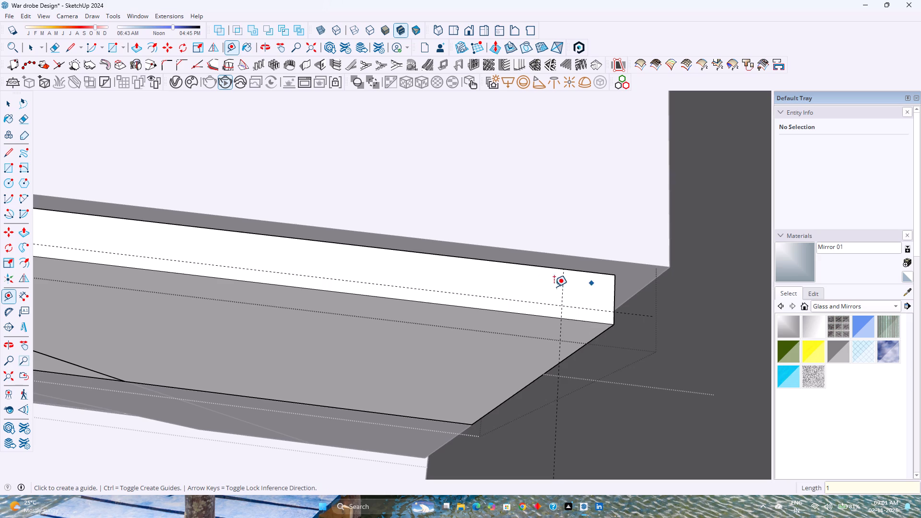
Draw a 1/4" by 1/4" square between the guides on the panel's top face, at the front edge beside the central gap.
key(r)
scroll(466, 301, down, 8)
shift+middle_drag(391, 308, 649, 369)
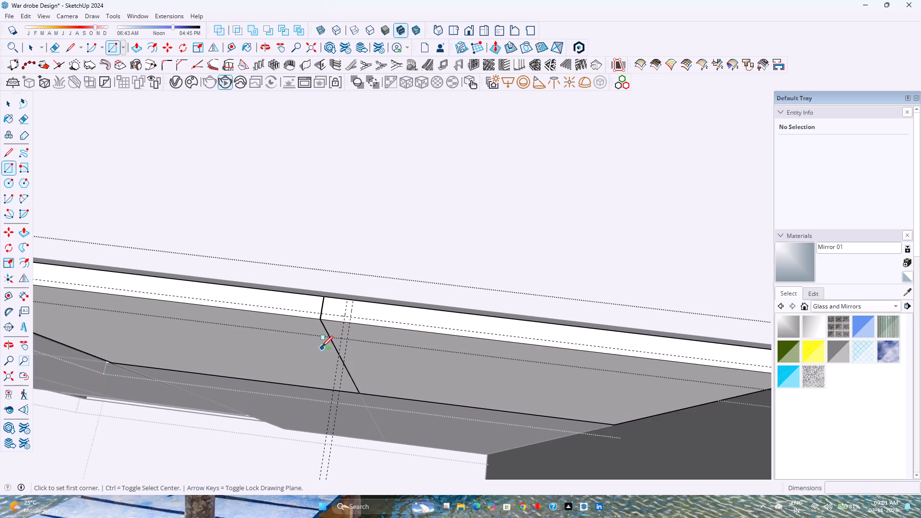
scroll(325, 345, up, 10)
click(360, 289)
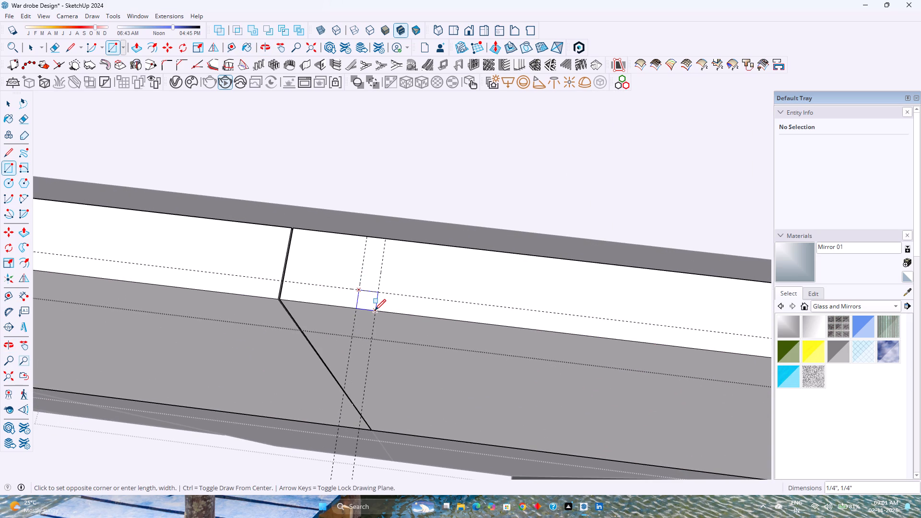
click(375, 310)
Copy the square along the front edge to the guide near the door's outer side, dividing the span into 12 equal spaces.
key(space)
double_click(368, 305)
key(m)
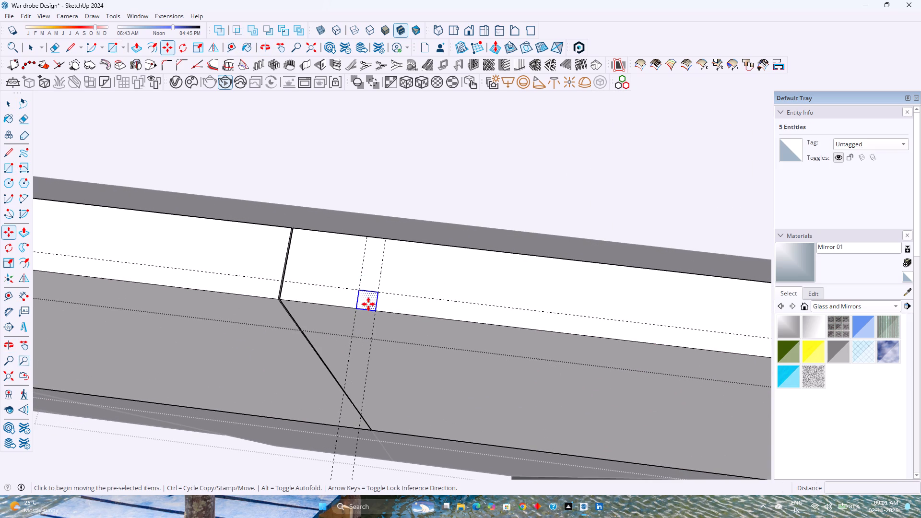
click(378, 292)
scroll(406, 300, down, 12)
shift+middle_drag(506, 313, 486, 313)
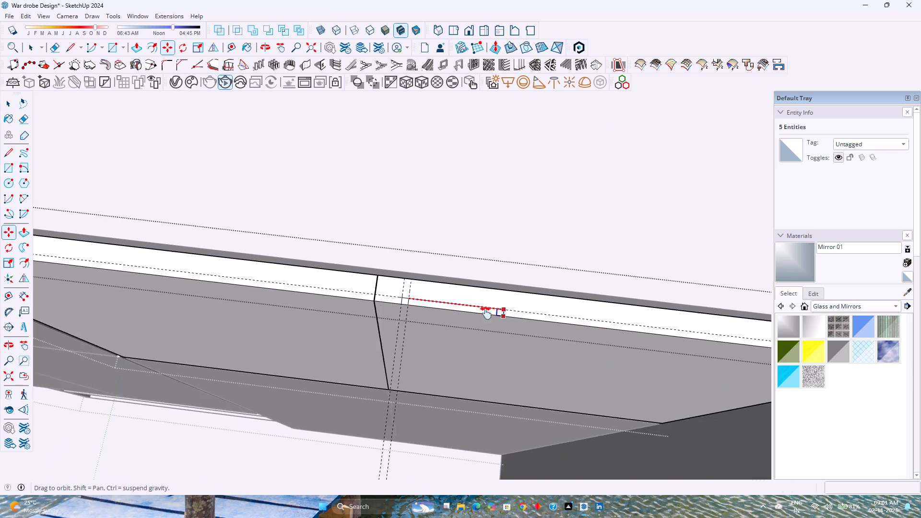
shift+middle_drag(486, 313, 295, 315)
scroll(707, 361, up, 6)
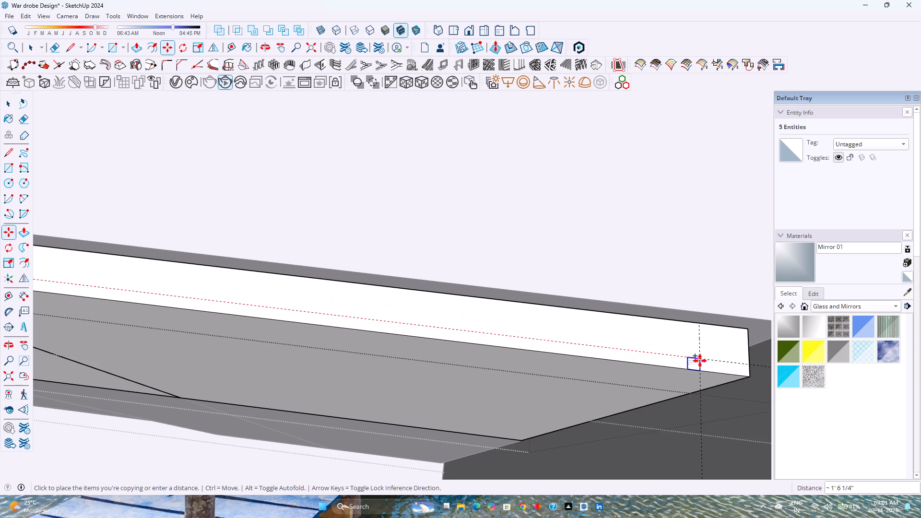
click(700, 360)
text(/12)
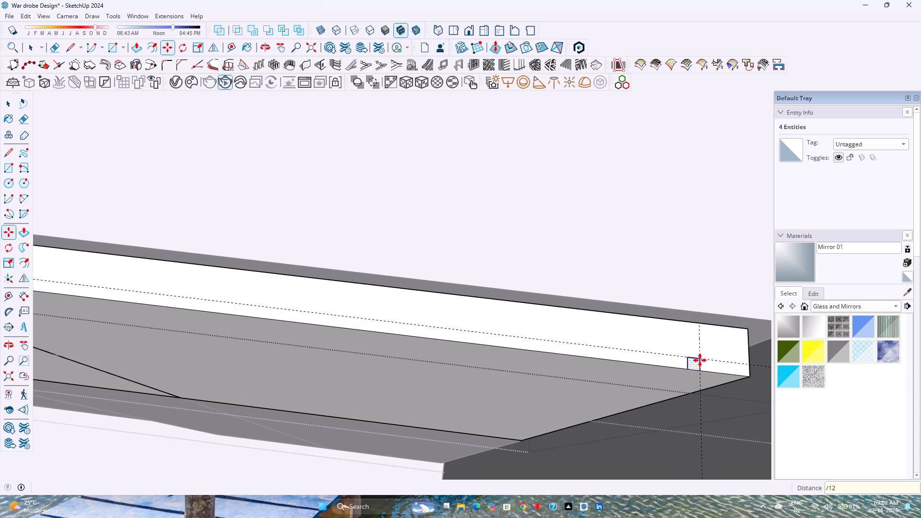
key(Return)
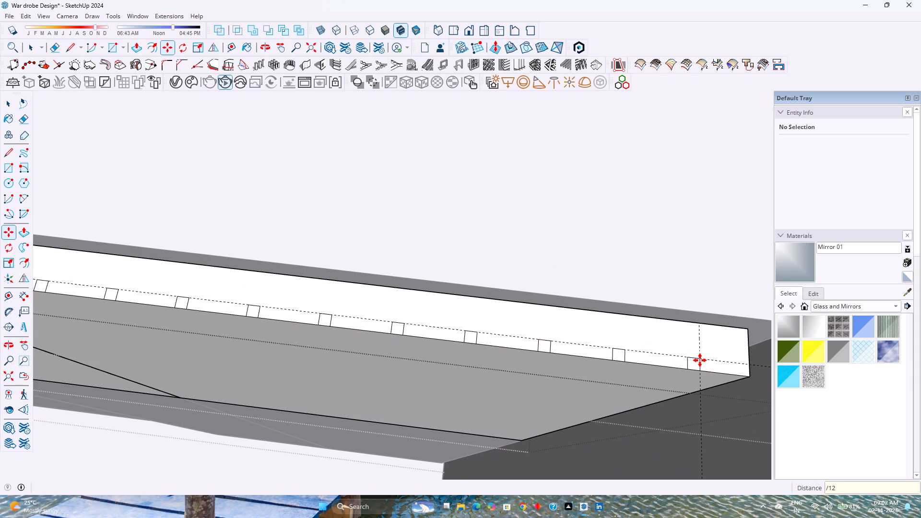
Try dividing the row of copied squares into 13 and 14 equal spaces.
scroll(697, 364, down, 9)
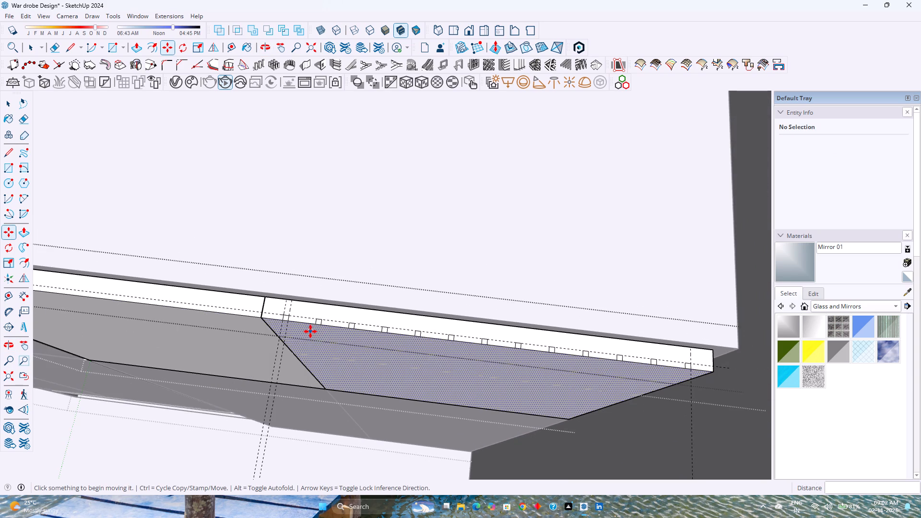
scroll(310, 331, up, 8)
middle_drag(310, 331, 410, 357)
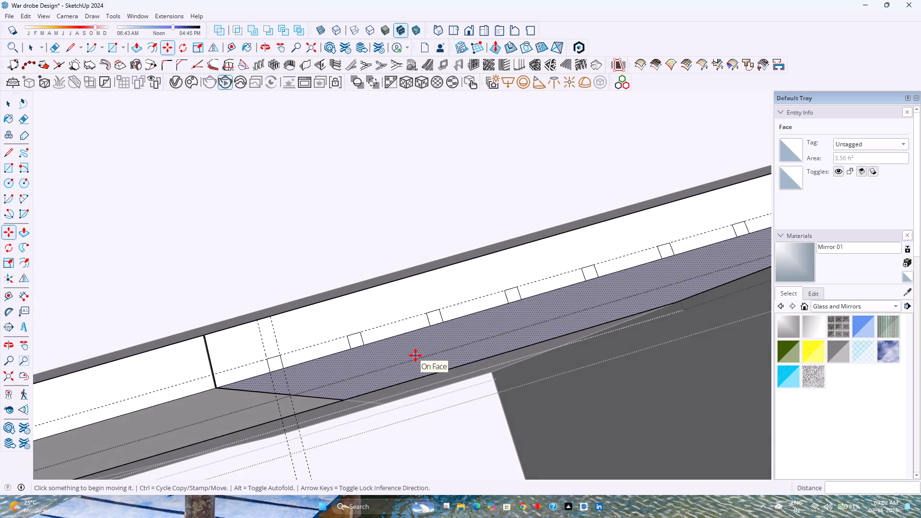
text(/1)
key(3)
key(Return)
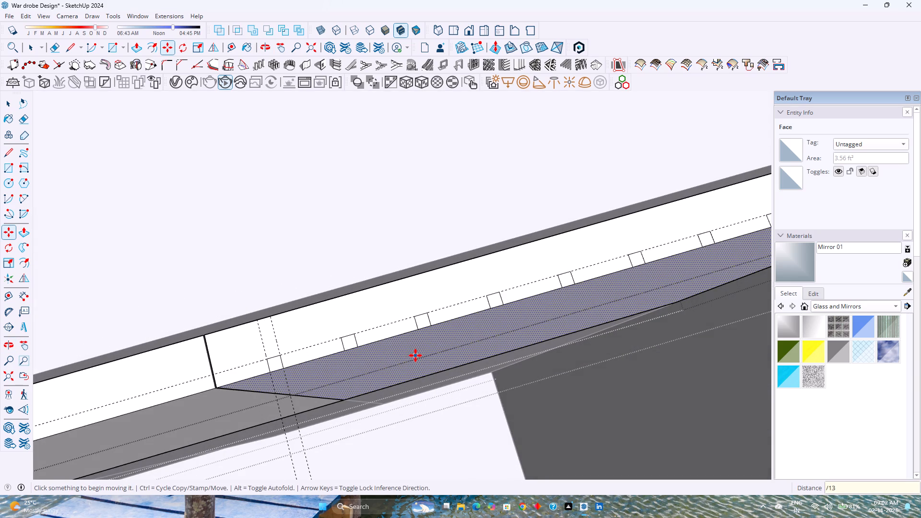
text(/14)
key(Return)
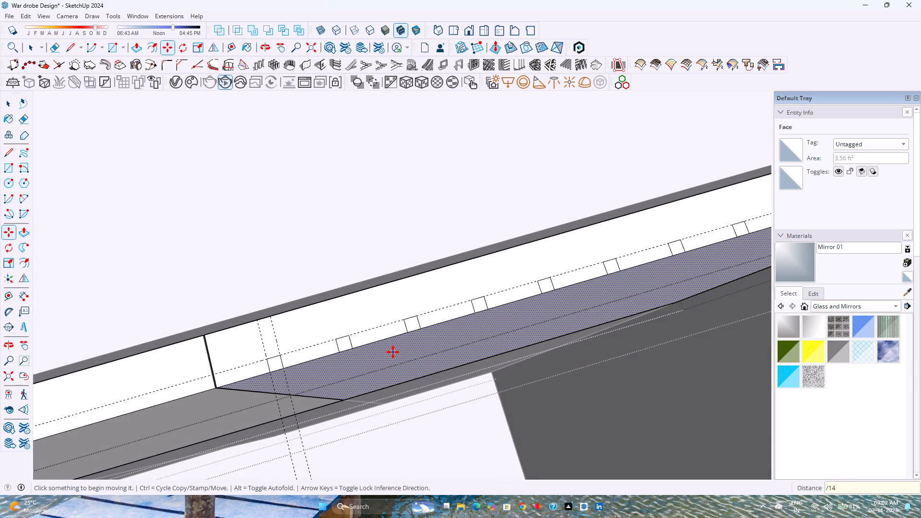
Set the row of copied squares to 15 equal divisions between the original and the end copy.
middle_drag(270, 356, 419, 330)
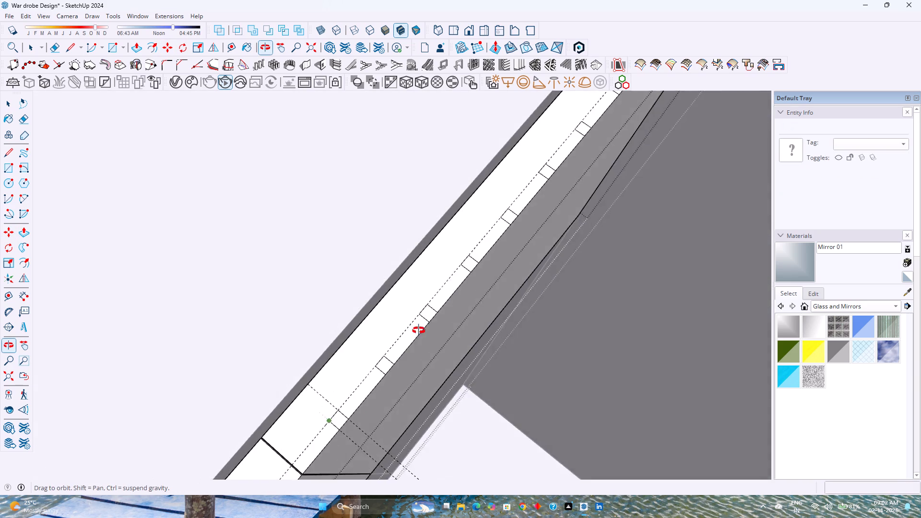
middle_drag(419, 330, 143, 332)
scroll(231, 330, up, 3)
middle_drag(215, 333, 386, 329)
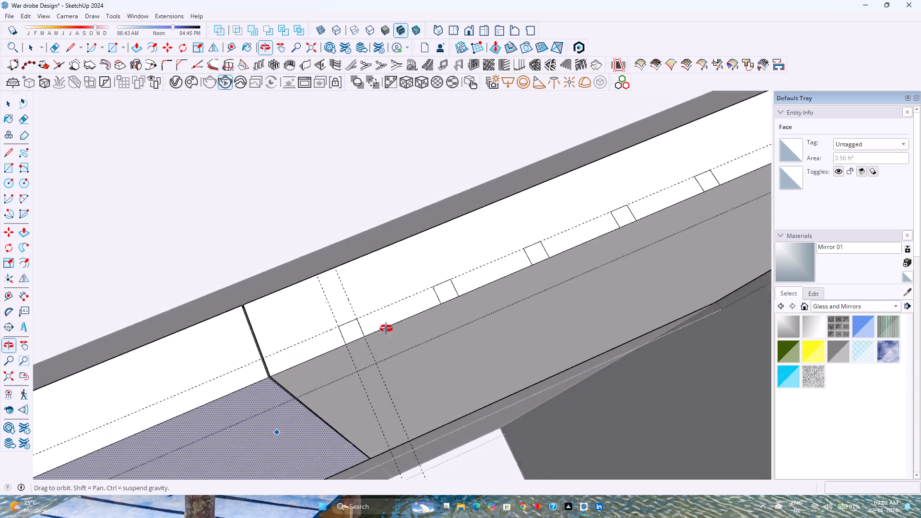
middle_drag(386, 329, 331, 364)
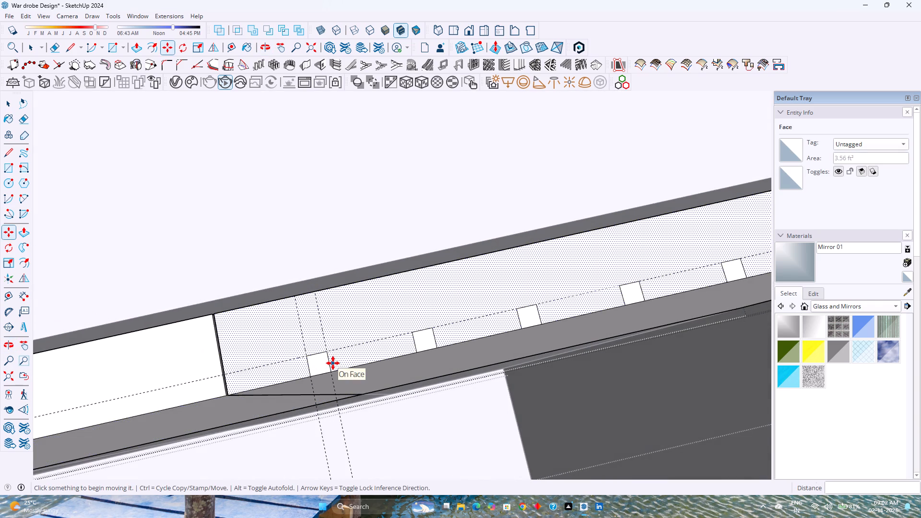
text(/15)
key(Return)
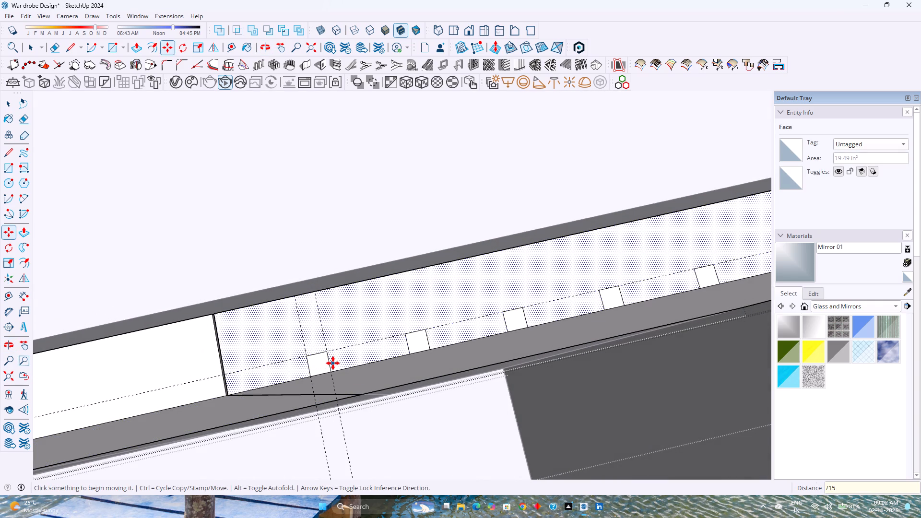
Push the square nearest the central gap down 2' 1", cutting a groove through the door's full height.
scroll(333, 363, down, 15)
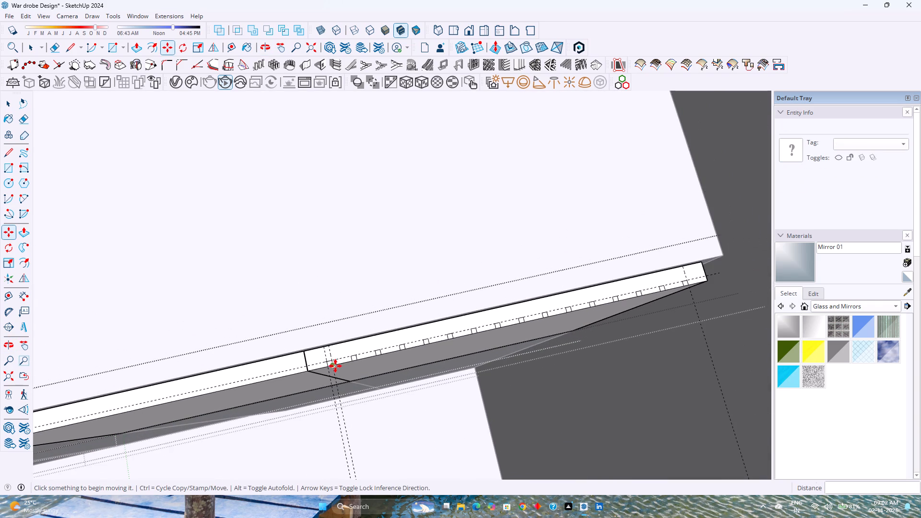
key(p)
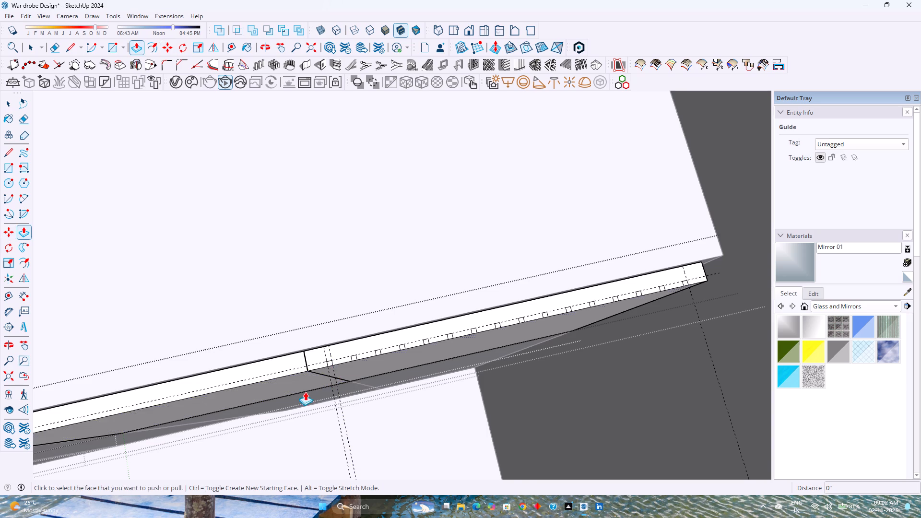
scroll(327, 372, up, 10)
click(336, 345)
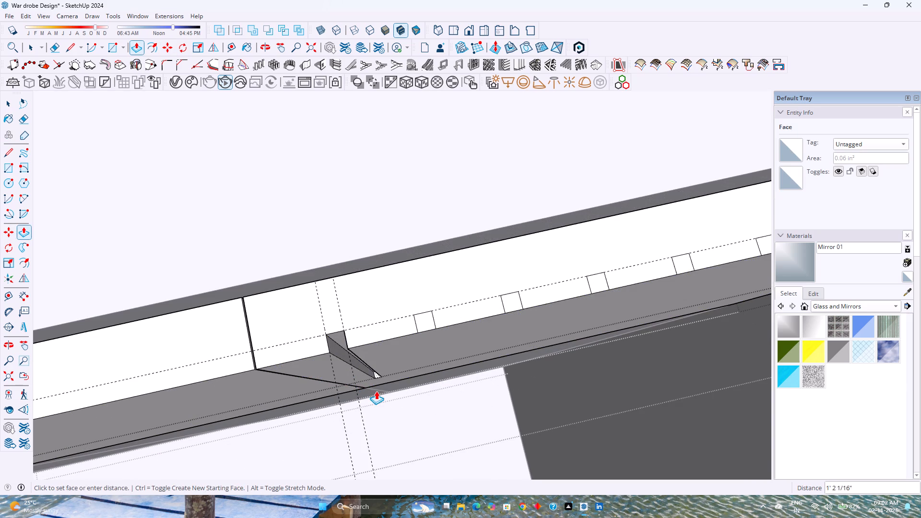
click(382, 386)
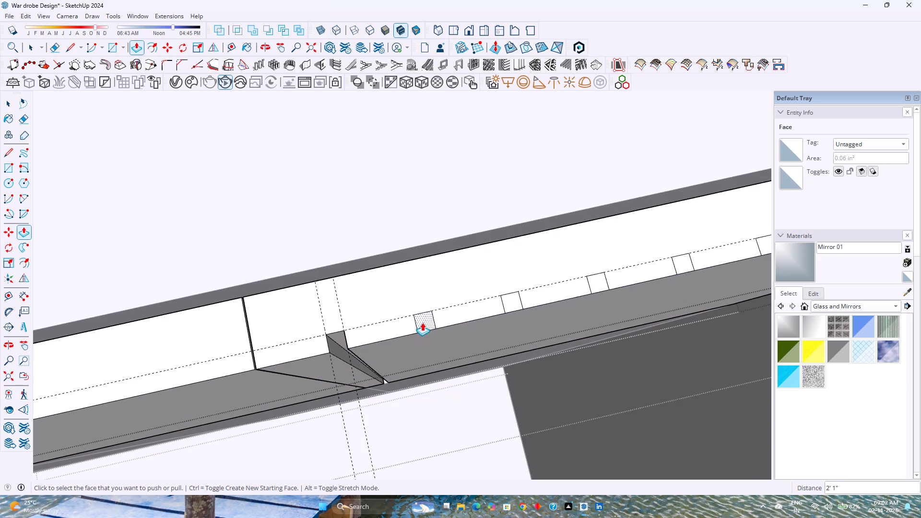
Repeat the 2' 1" groove cut on the next seven squares, moving away from the central gap.
double_click(422, 322)
double_click(511, 310)
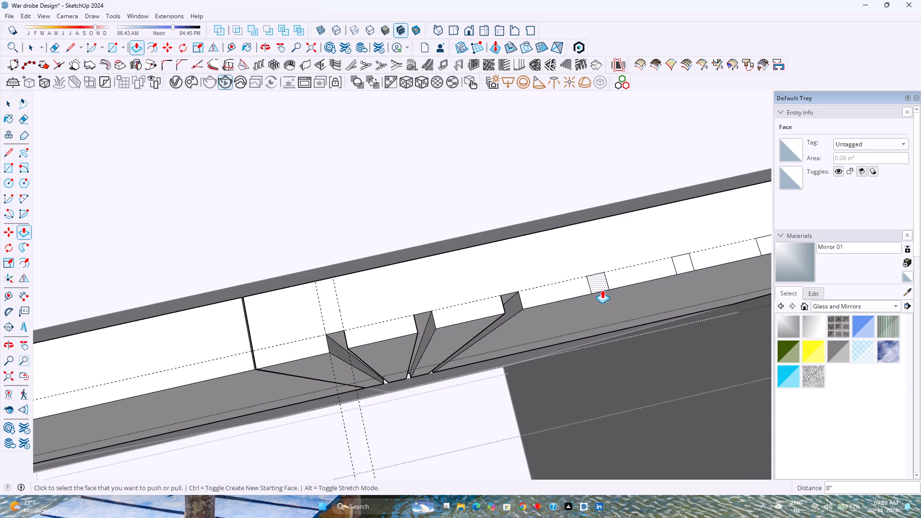
double_click(602, 290)
shift+middle_drag(580, 293, 396, 332)
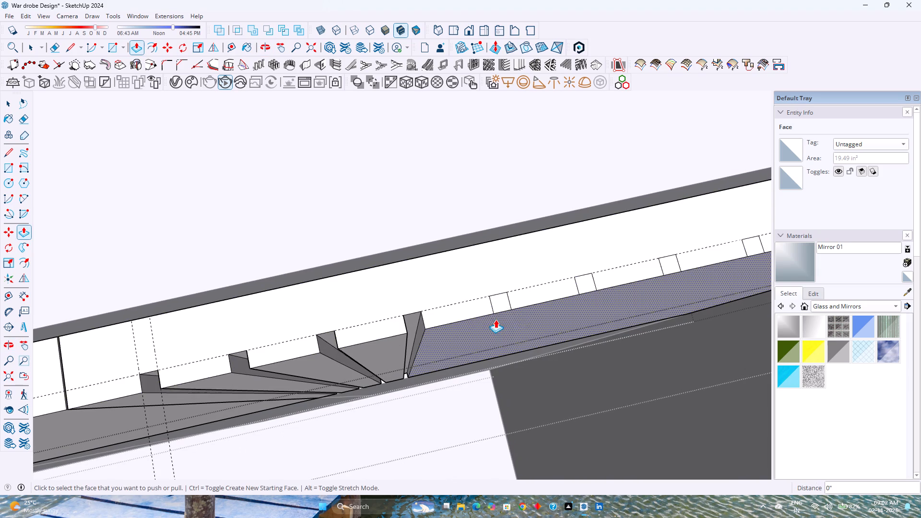
double_click(504, 306)
double_click(589, 284)
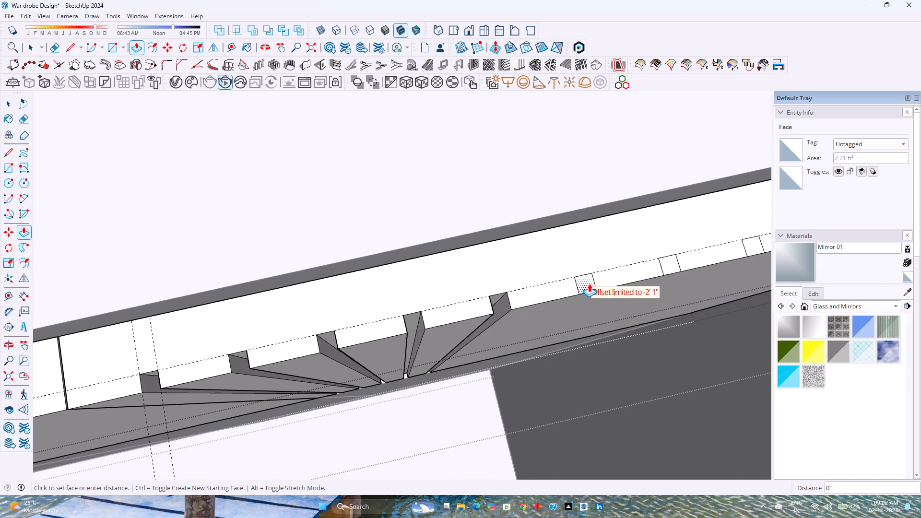
shift+middle_drag(589, 306, 363, 340)
double_click(378, 316)
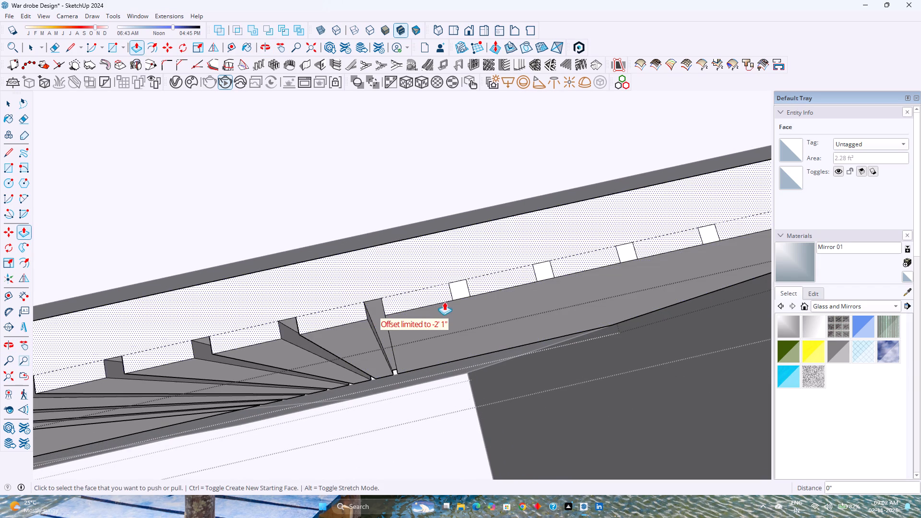
double_click(461, 292)
Repeat the 2' 1" groove cut on the remaining eight squares, up to the door's outer side.
shift+middle_drag(472, 308, 353, 353)
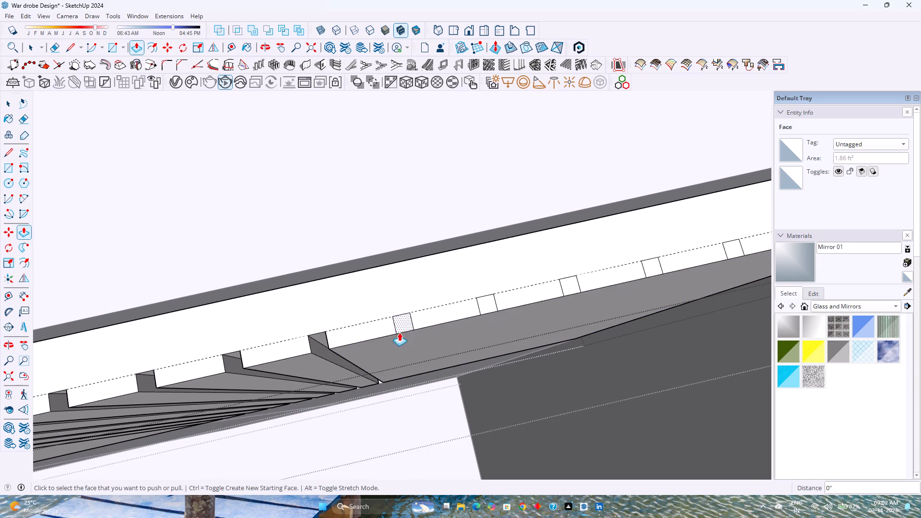
double_click(409, 327)
double_click(484, 305)
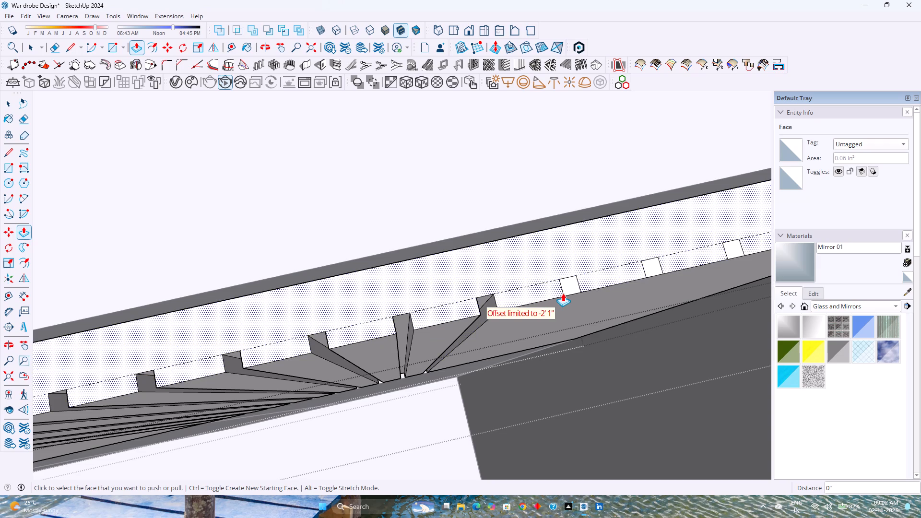
double_click(565, 292)
shift+middle_drag(565, 301, 358, 347)
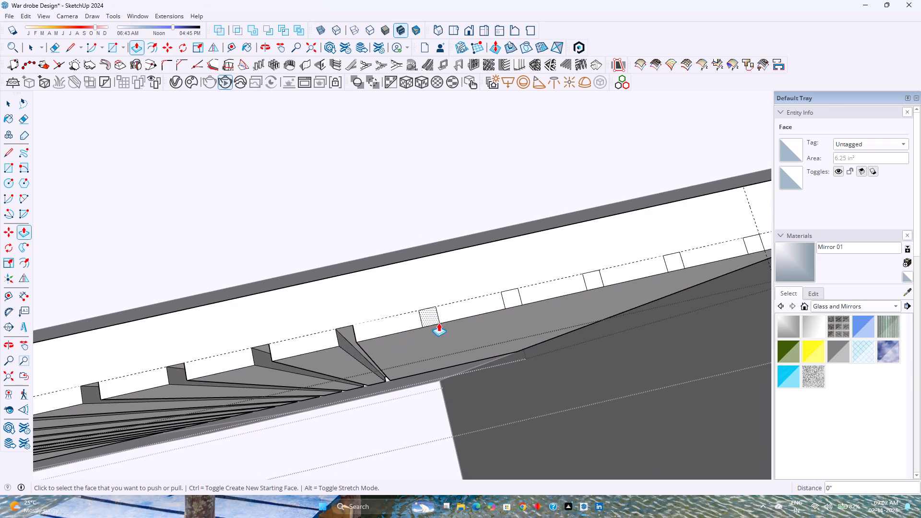
double_click(434, 323)
double_click(510, 307)
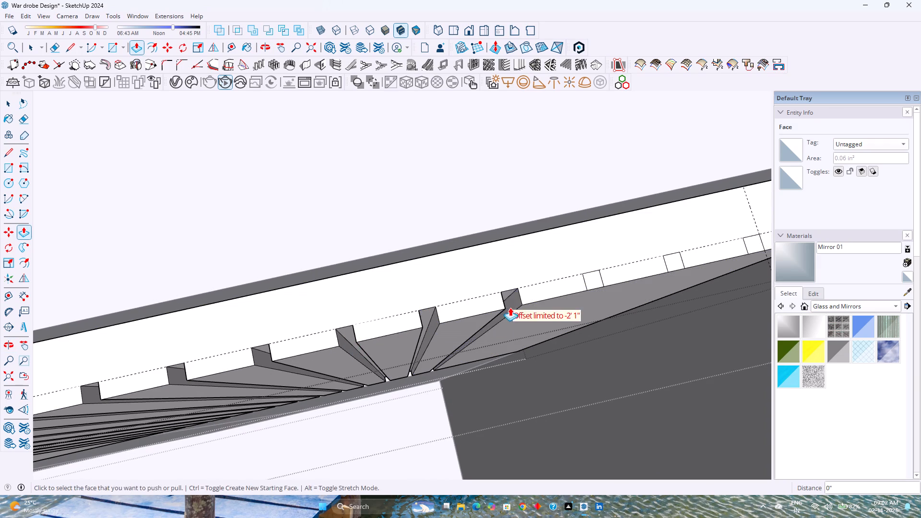
shift+middle_drag(511, 315, 333, 368)
double_click(403, 342)
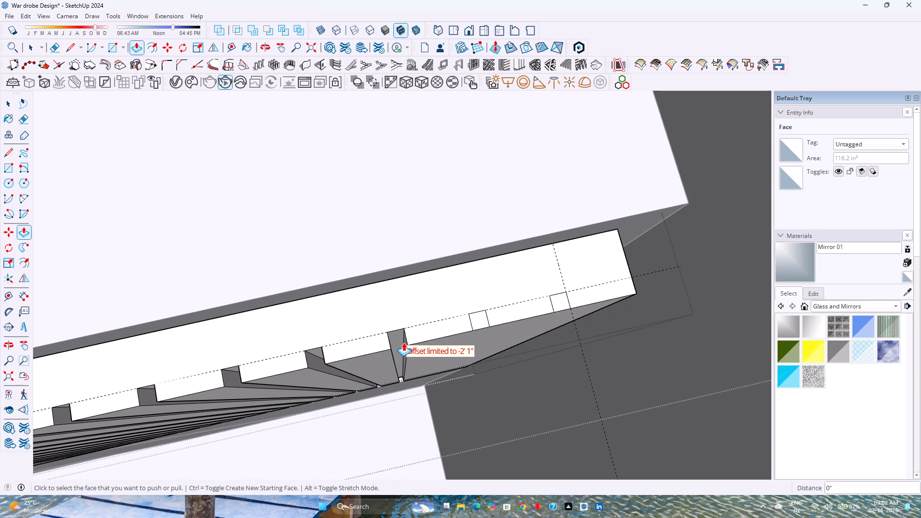
double_click(480, 322)
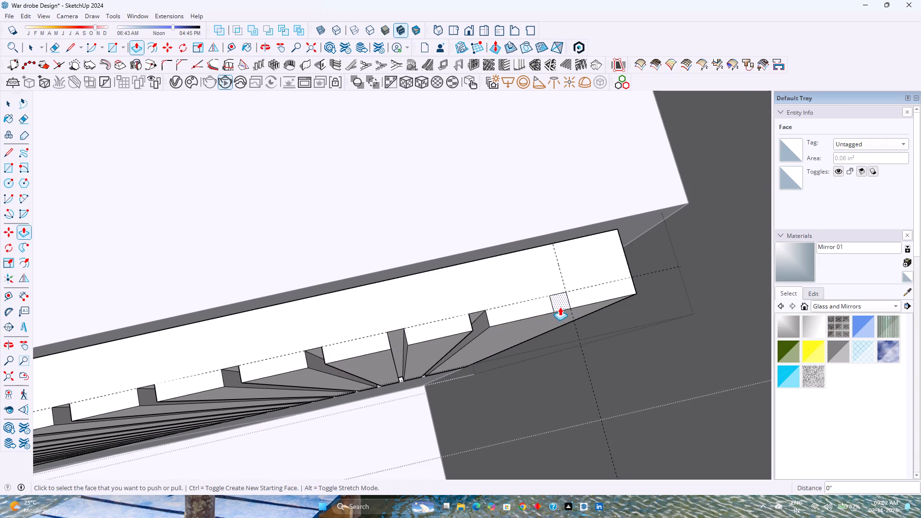
double_click(560, 307)
Delete all guides from the model.
scroll(532, 320, down, 4)
middle_drag(421, 402, 460, 338)
scroll(468, 333, down, 9)
shift+middle_drag(467, 333, 470, 377)
middle_drag(463, 384, 459, 341)
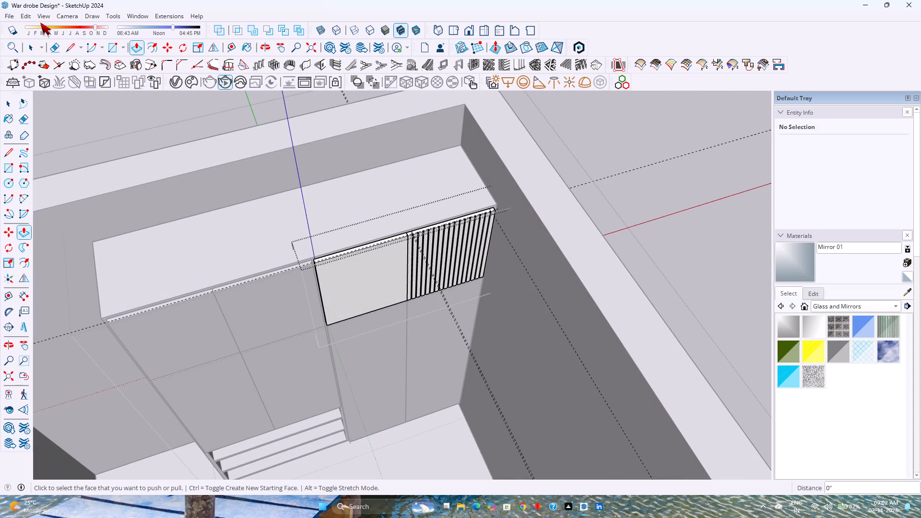
click(30, 14)
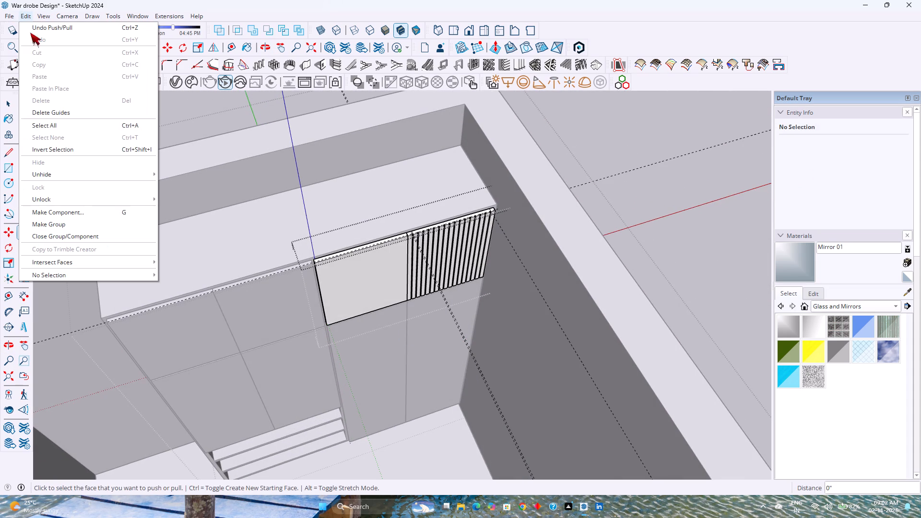
click(61, 112)
Save the wardrobe model.
middle_drag(350, 298, 329, 271)
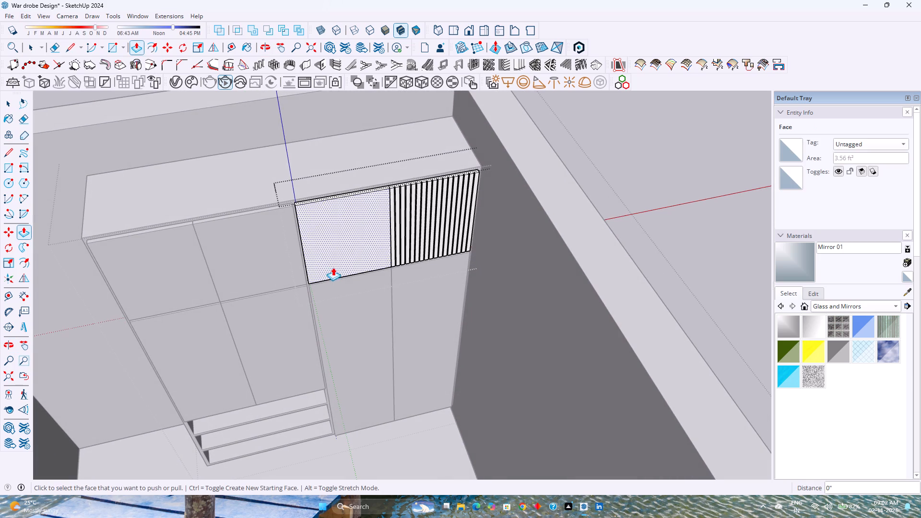
key(Escape)
key(ctrl+s)
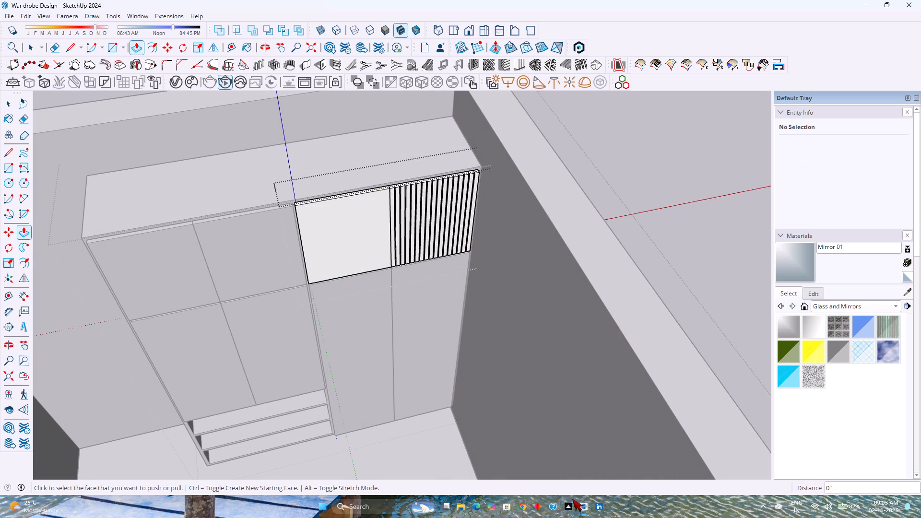
click(629, 425)
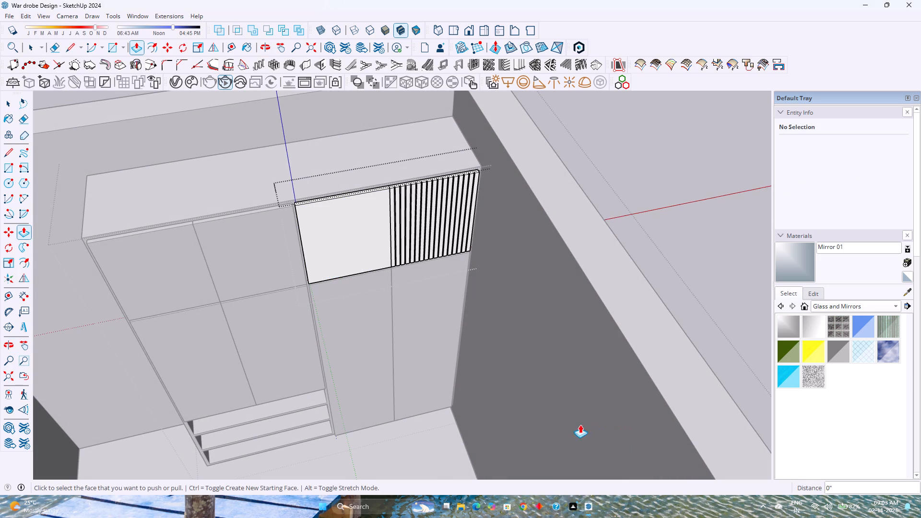
Finish editing the upper door panel and open the lower right-hand door panel for editing at its top edge by the central gap.
key(space)
key(Escape)
click(422, 385)
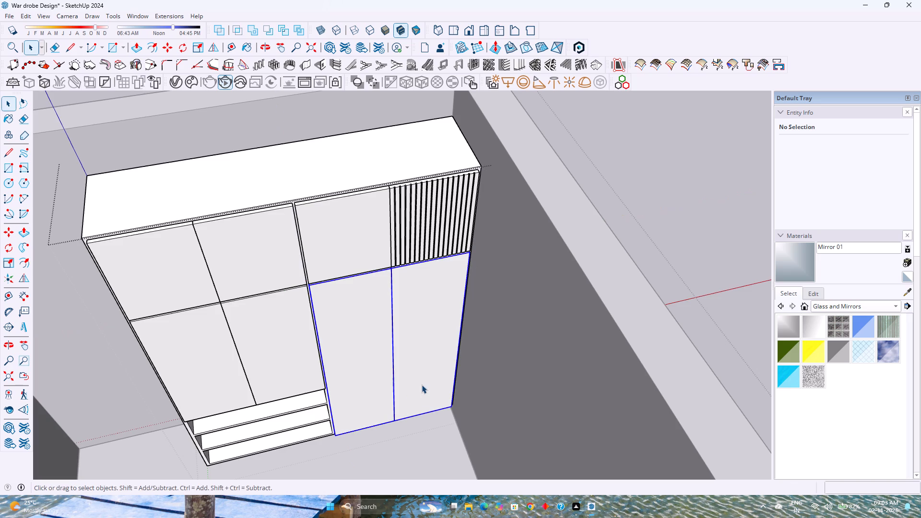
scroll(432, 307, up, 13)
shift+middle_drag(433, 304, 437, 447)
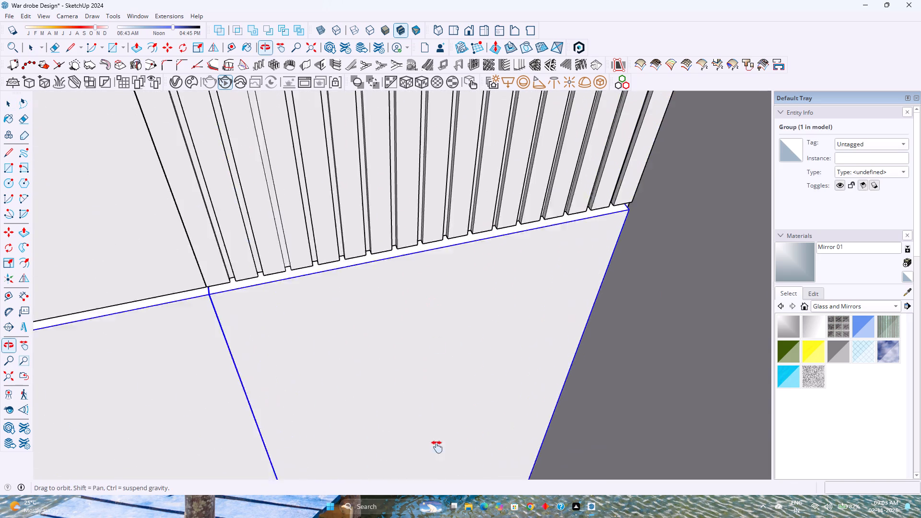
shift+middle_drag(437, 447, 437, 461)
scroll(342, 370, up, 3)
double_click(323, 365)
scroll(266, 361, up, 4)
shift+middle_drag(230, 361, 253, 355)
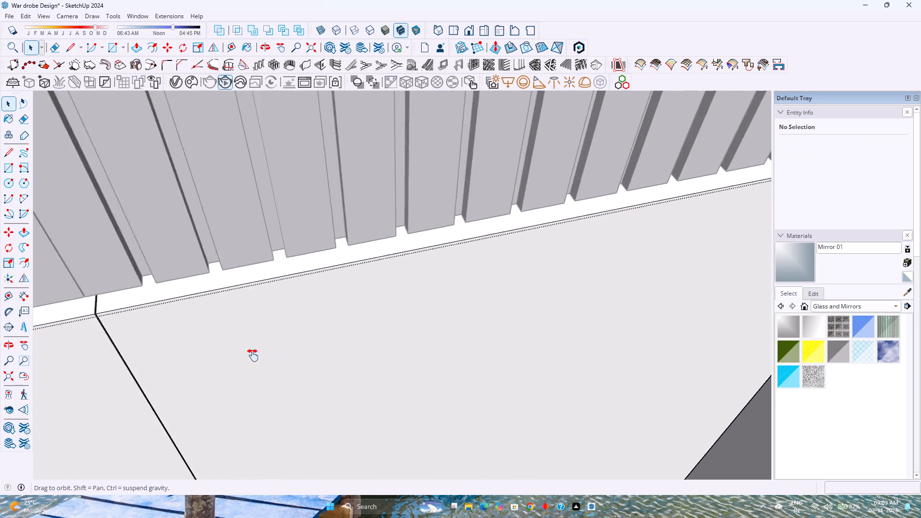
shift+middle_drag(253, 355, 390, 396)
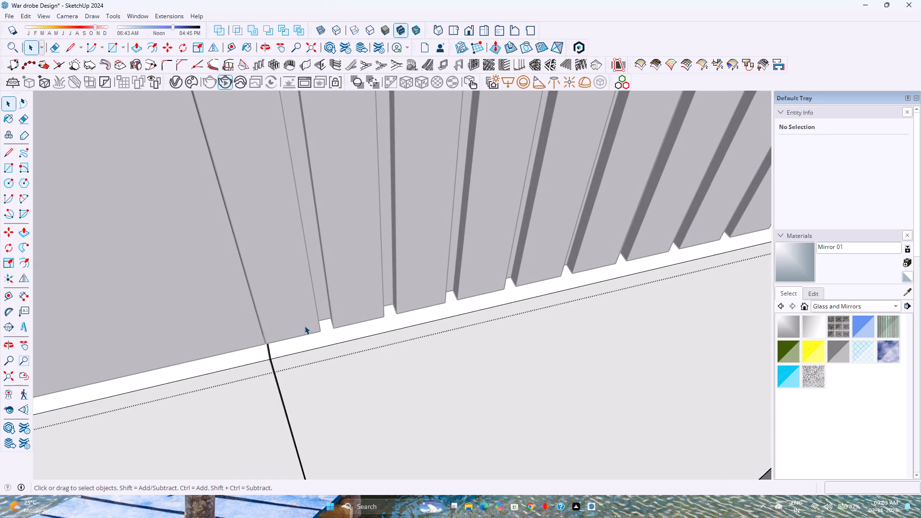
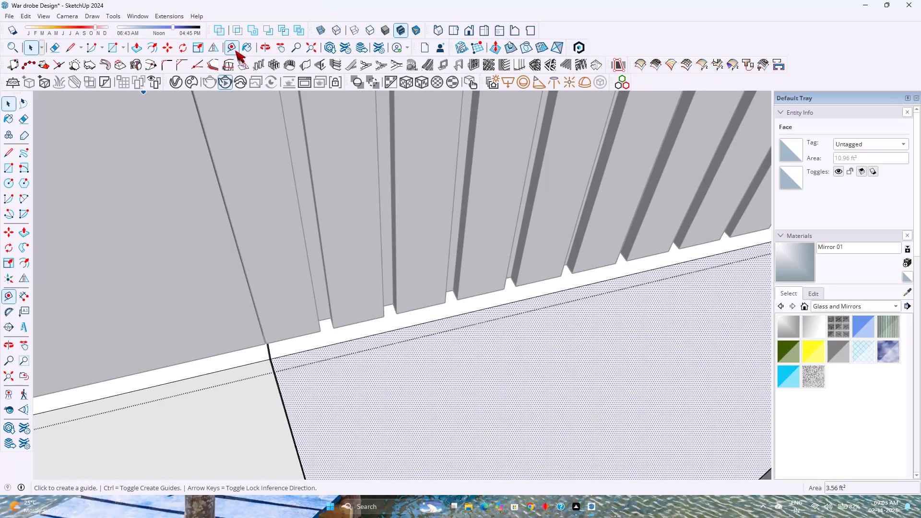
Place a guide 1" from the central gap on the lower right-hand door's top edge.
scroll(279, 361, up, 6)
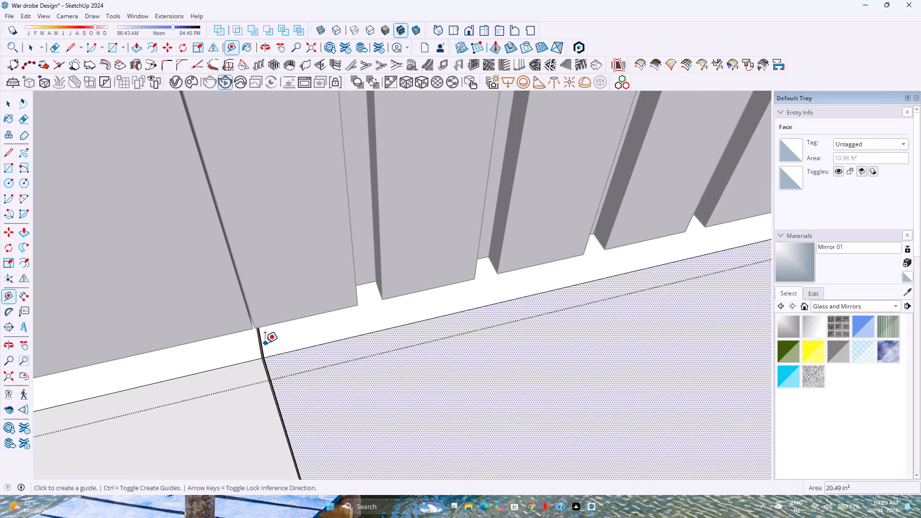
click(264, 343)
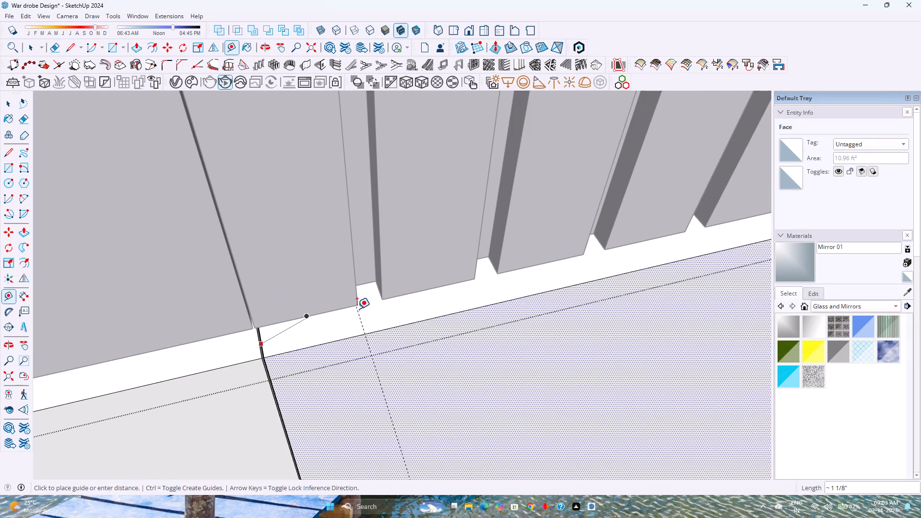
key(Right)
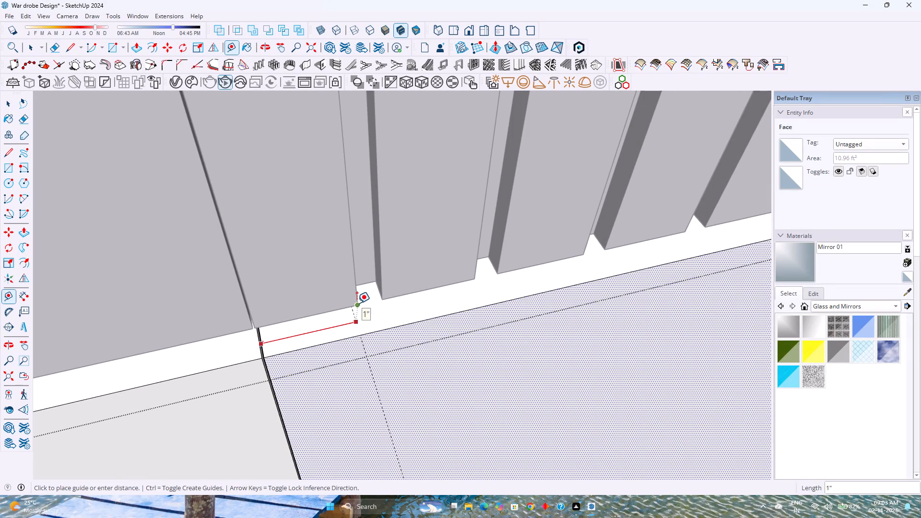
click(357, 303)
Place a guide 0.25" in from the door's front face, parallel to its top front edge.
scroll(355, 333, up, 1)
middle_drag(355, 333, 263, 361)
click(357, 321)
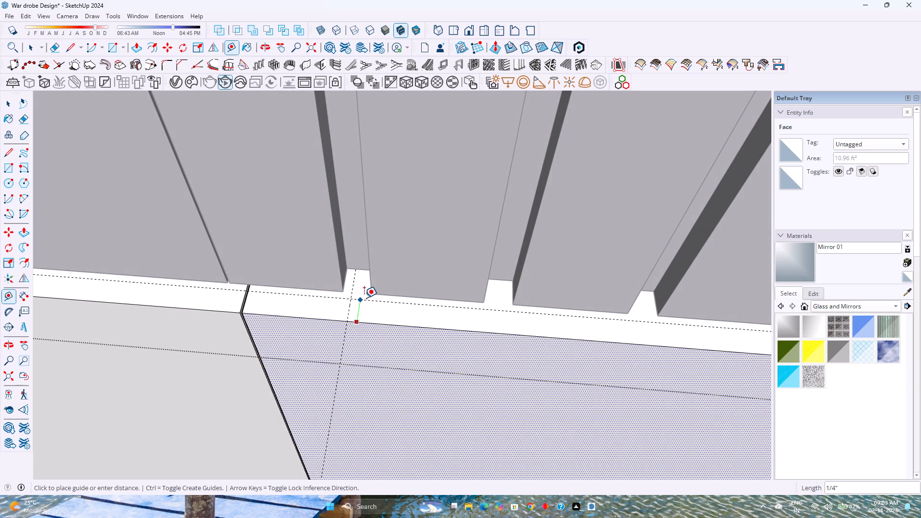
key(Left)
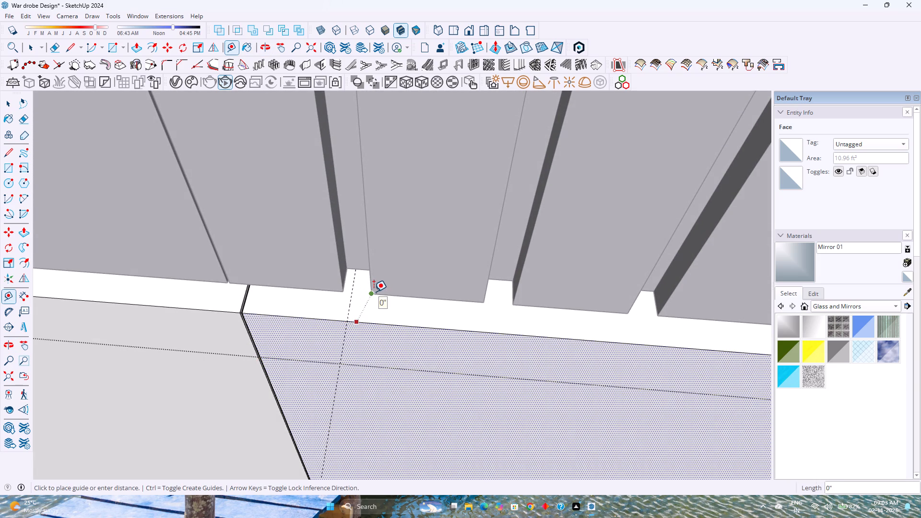
scroll(367, 311, up, 5)
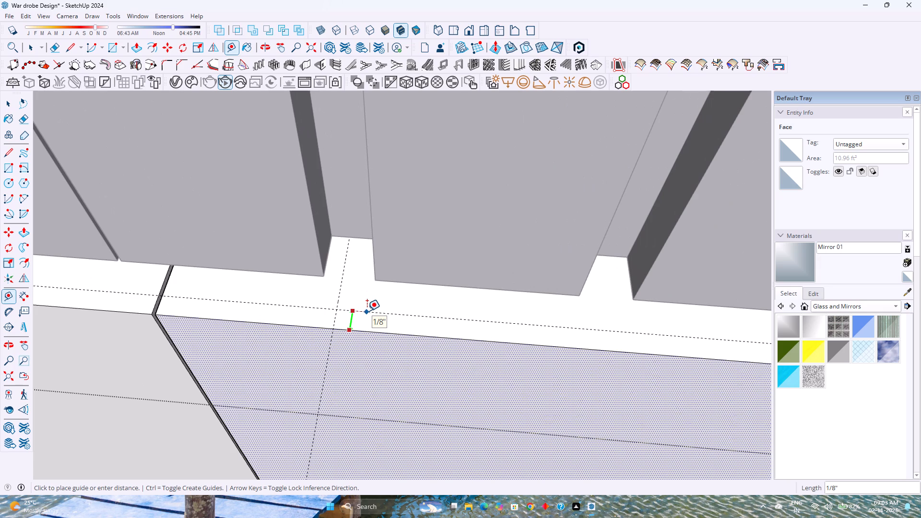
text(0.25)
key(Return)
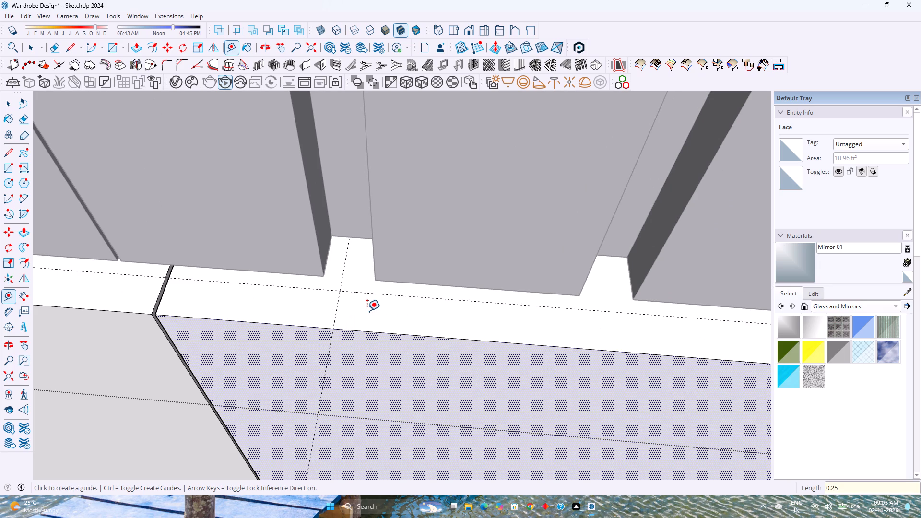
Place another guide 0.25" outward from the 1" guide to set the groove width.
click(337, 314)
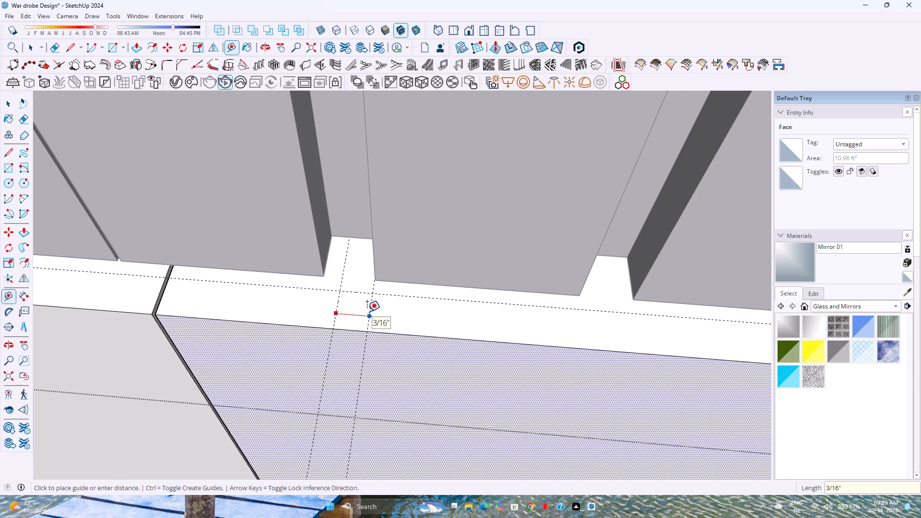
text(0.25)
key(Return)
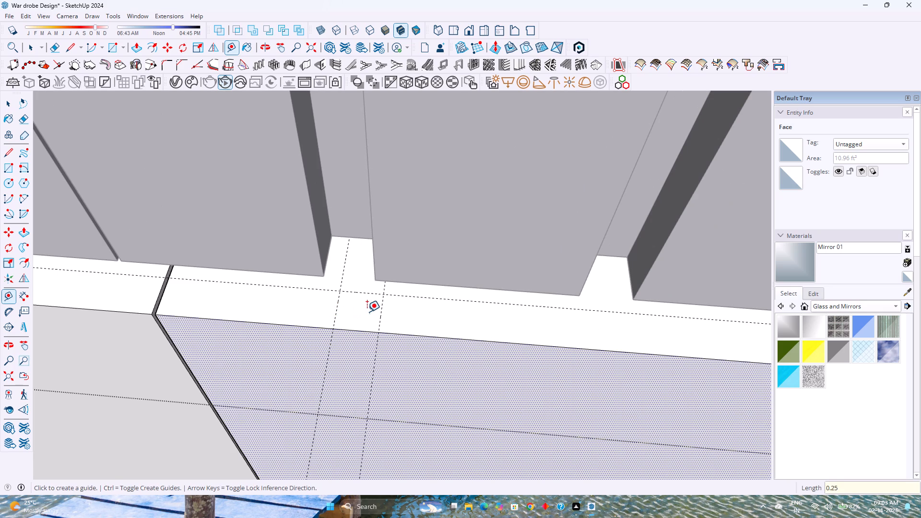
Place a guide 1" in from the door's outer side on the top edge.
scroll(369, 315, down, 10)
scroll(372, 325, up, 1)
scroll(373, 325, down, 8)
middle_drag(383, 358, 411, 341)
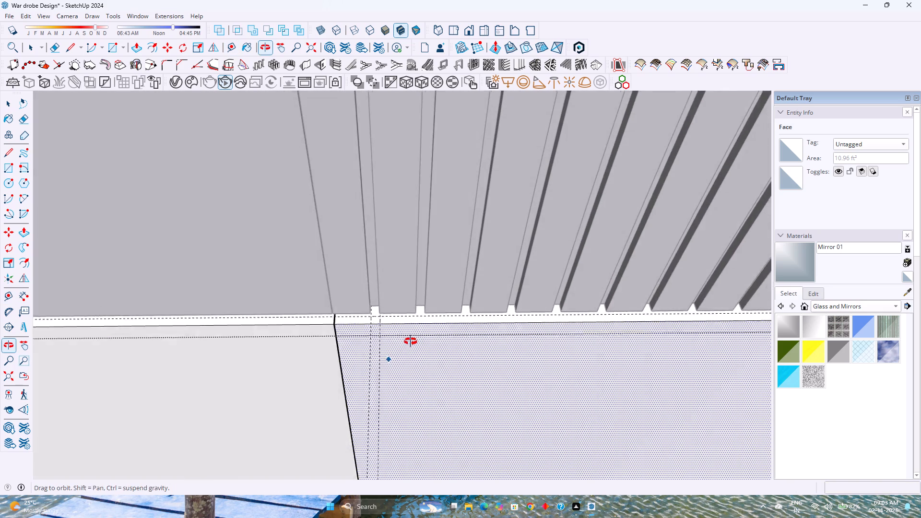
middle_drag(411, 341, 425, 335)
scroll(411, 329, down, 10)
shift+middle_drag(465, 329, 316, 389)
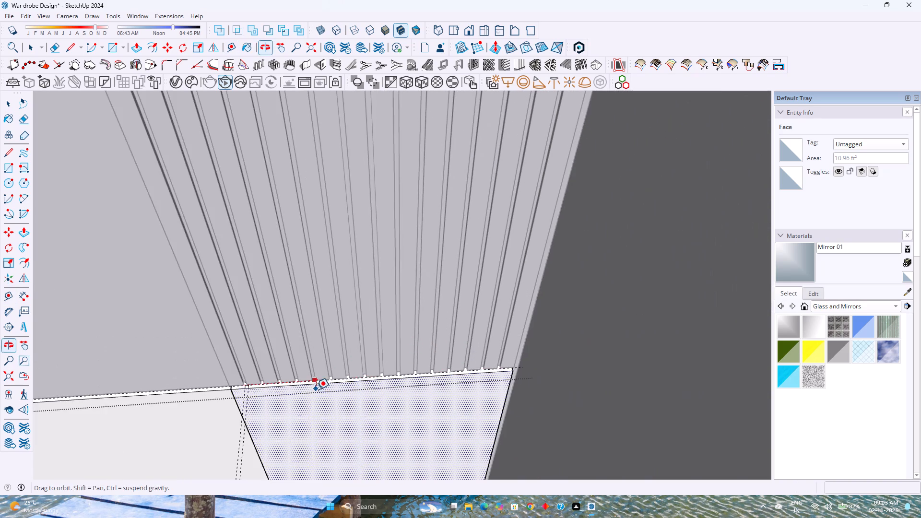
shift+middle_drag(316, 389, 316, 389)
scroll(493, 387, up, 20)
scroll(493, 387, up, 2)
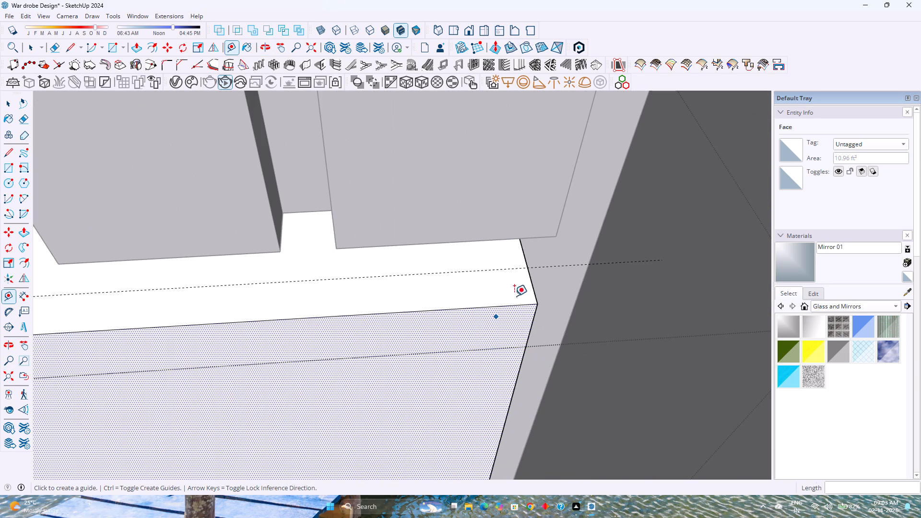
click(534, 284)
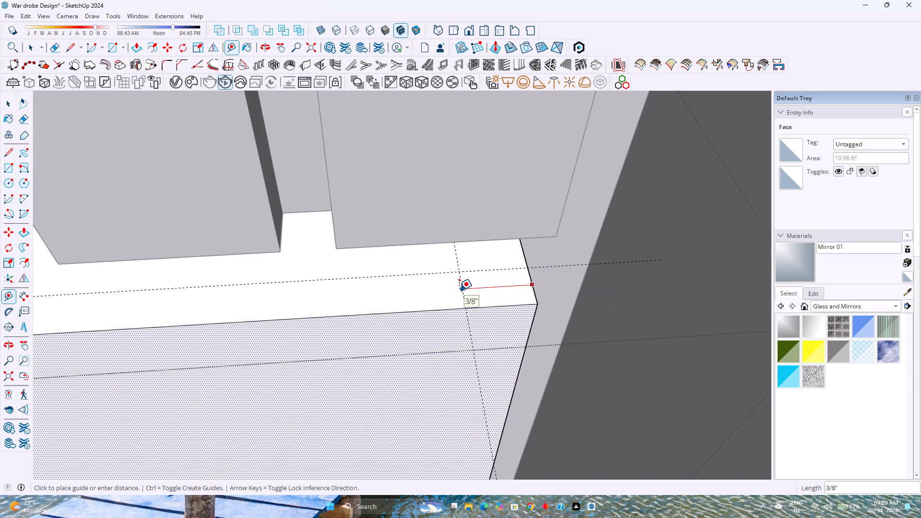
key(2)
key(BackSpace)
key(1)
key(Return)
Draw a 1/4" by 1/4" square between the groove-width guides on the top edge by the central gap.
scroll(474, 275, down, 14)
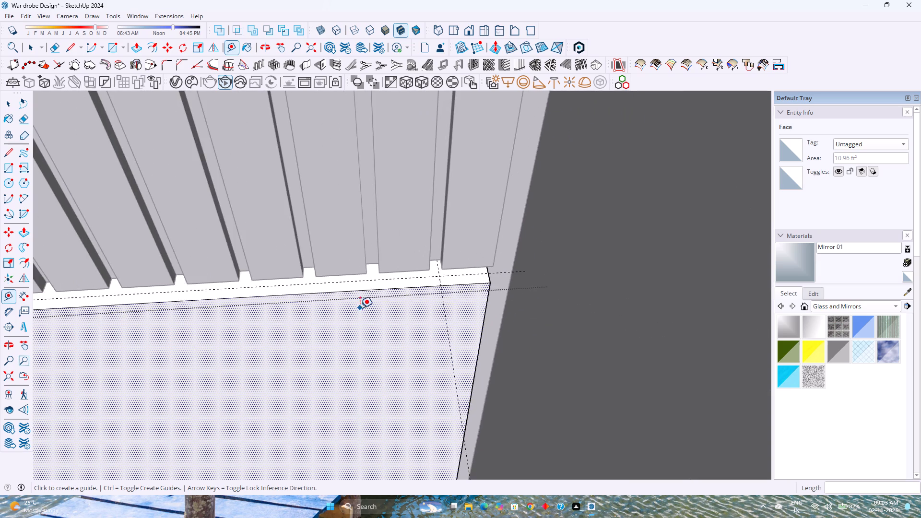
shift+middle_drag(360, 308, 522, 339)
scroll(483, 336, down, 9)
shift+scroll(244, 348, up, 1)
shift+middle_drag(244, 348, 391, 358)
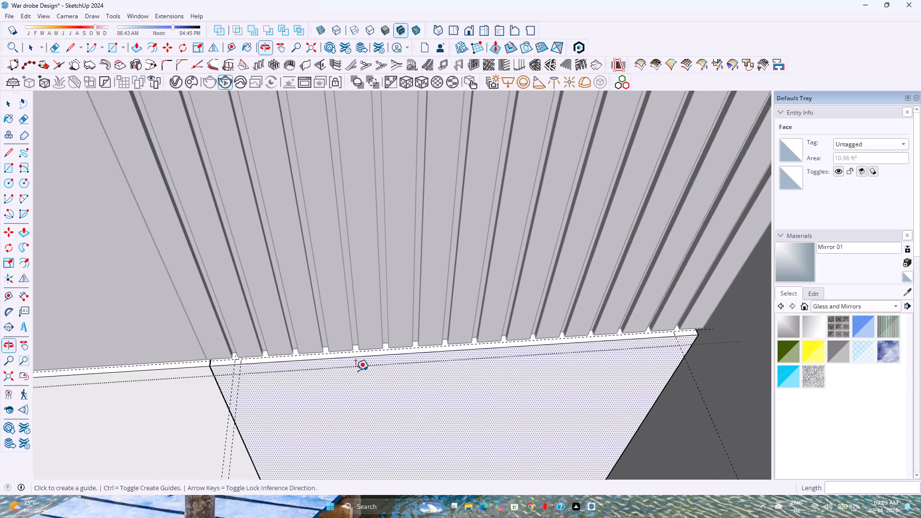
key(r)
scroll(241, 361, up, 13)
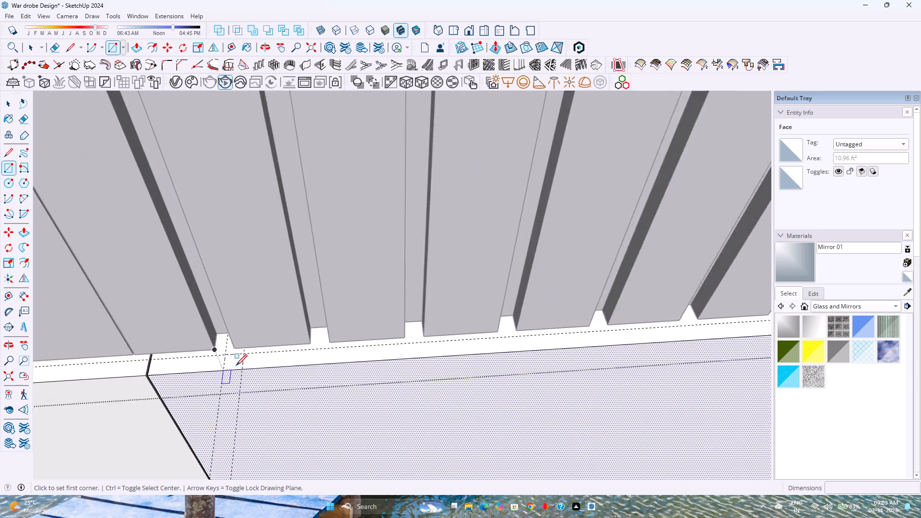
scroll(236, 365, up, 5)
click(220, 348)
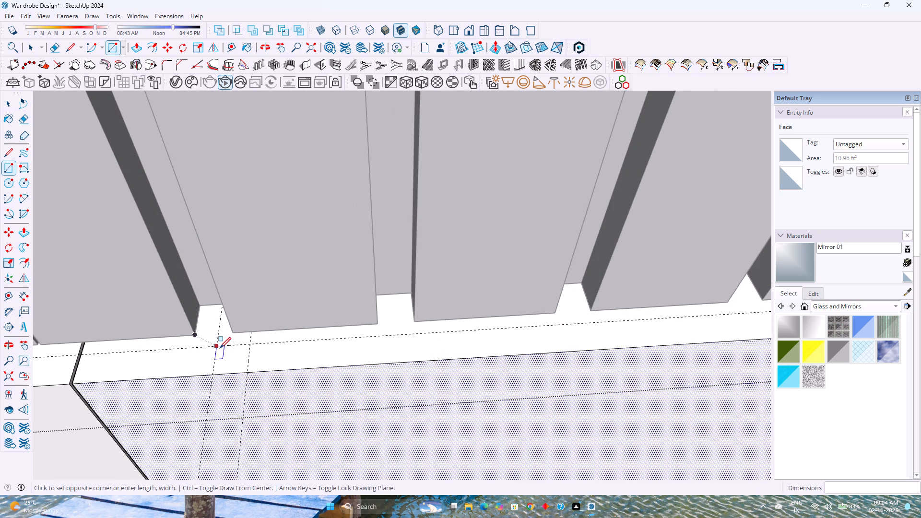
click(247, 372)
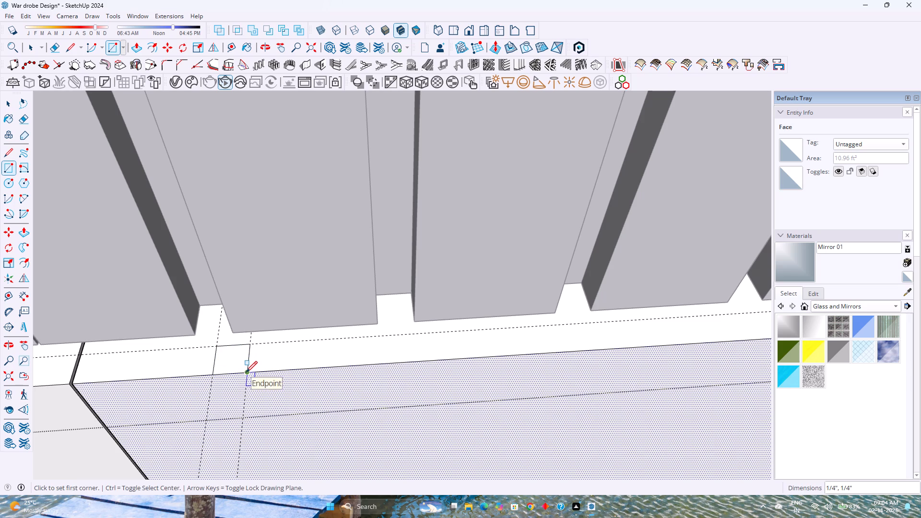
Copy the square along the top edge to the outer 1" guide and divide the span into 15 evenly spaced copies.
key(space)
click(234, 360)
double_click(234, 360)
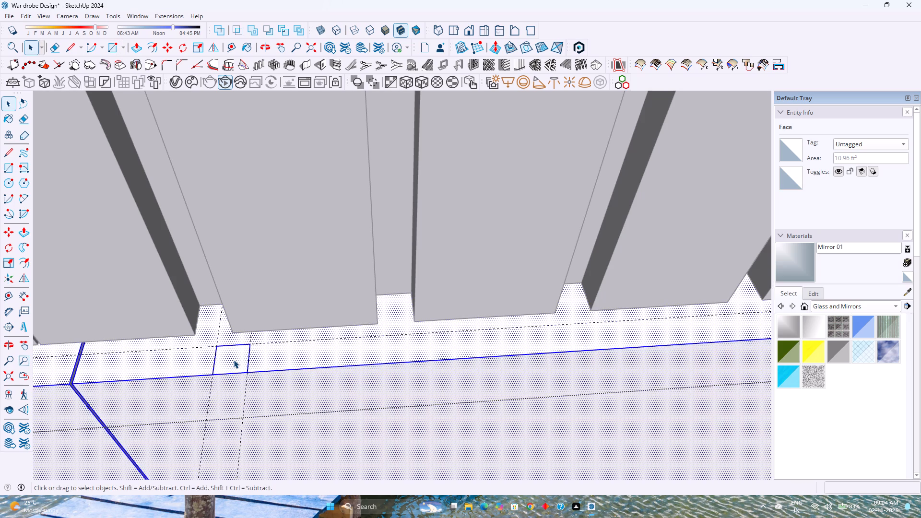
double_click(234, 360)
key(m)
click(250, 346)
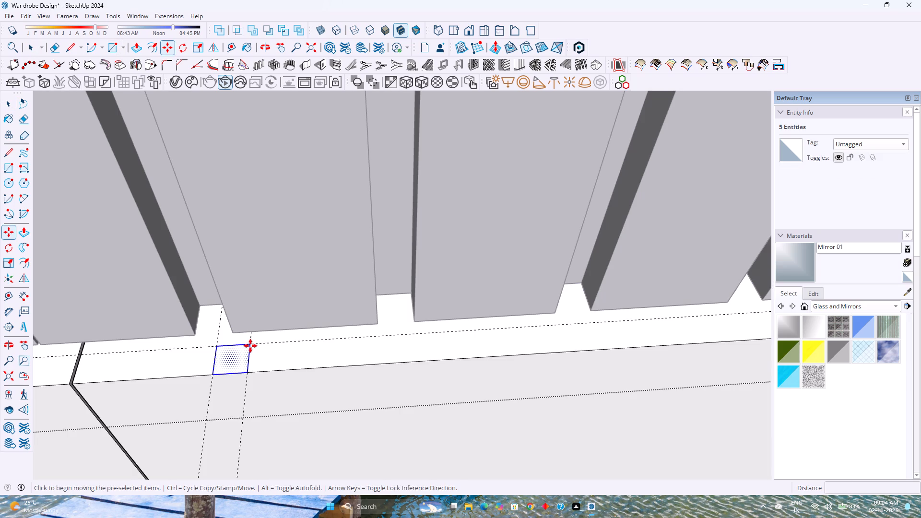
scroll(290, 346, down, 9)
shift+middle_drag(354, 357, 185, 369)
scroll(184, 369, down, 4)
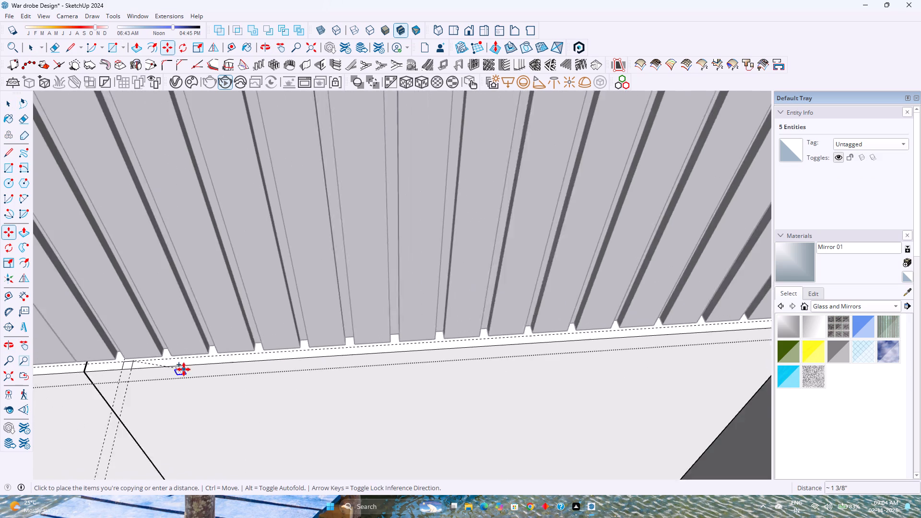
scroll(184, 369, down, 6)
scroll(567, 339, up, 12)
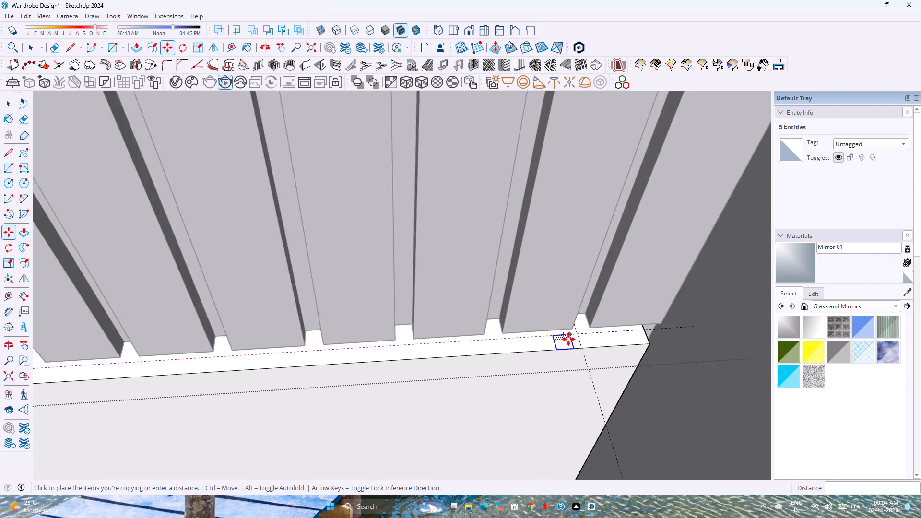
scroll(568, 339, up, 2)
click(581, 335)
scroll(581, 337, down, 12)
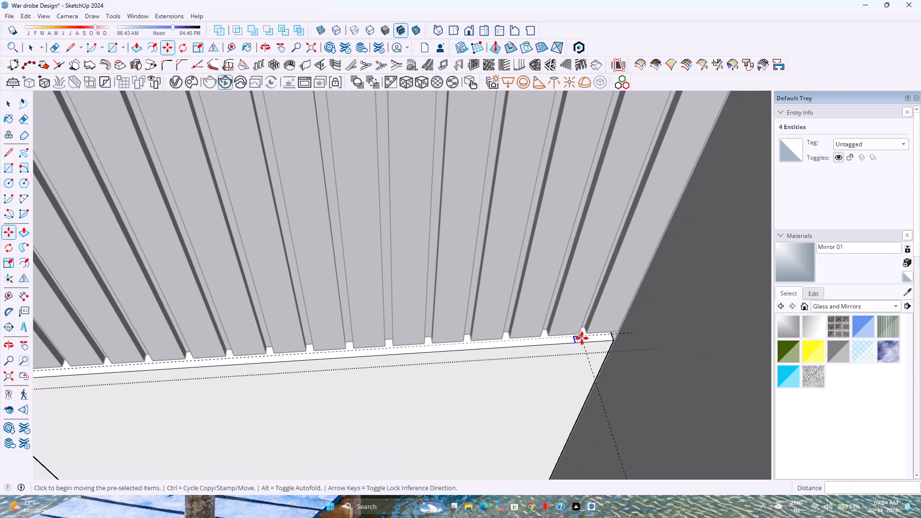
text(/15)
key(Return)
Push the outermost square down 6' 5" to the door's bottom edge to cut the first groove.
middle_drag(556, 333, 546, 328)
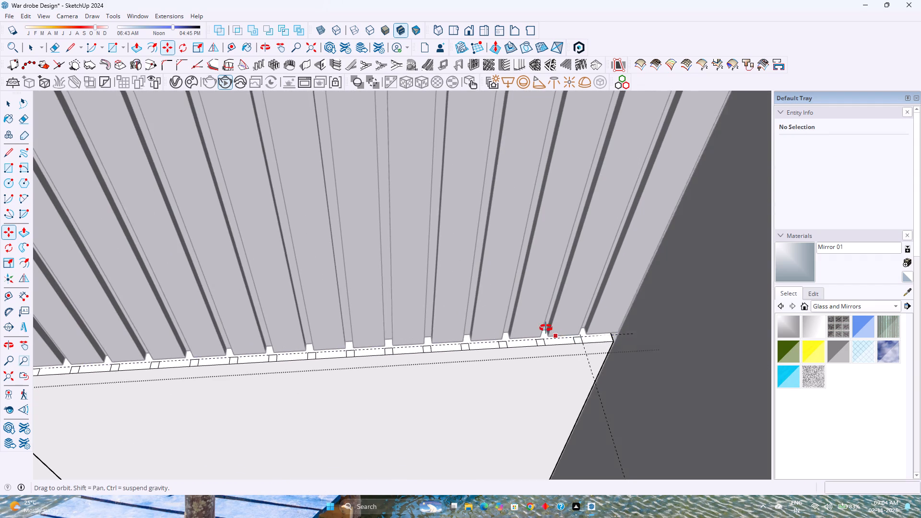
middle_drag(546, 328, 477, 282)
scroll(478, 282, up, 1)
scroll(517, 410, up, 1)
middle_drag(519, 409, 559, 333)
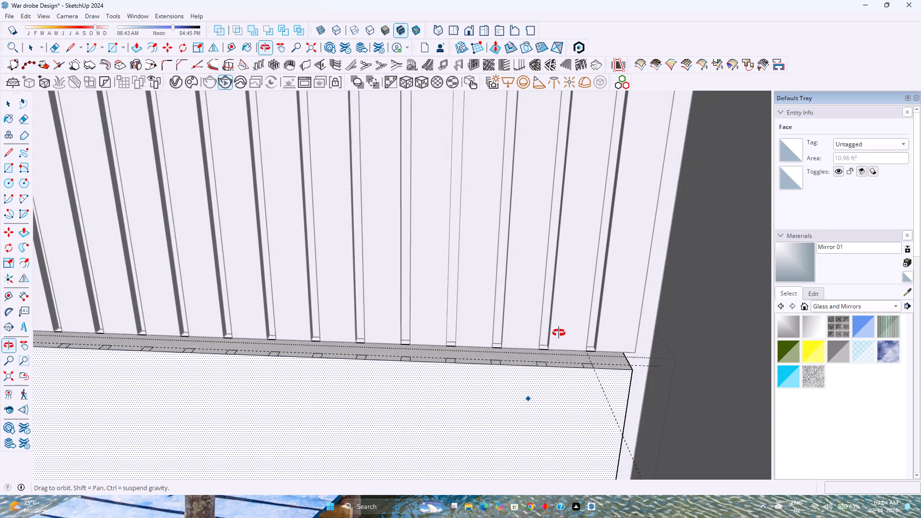
middle_drag(559, 333, 579, 467)
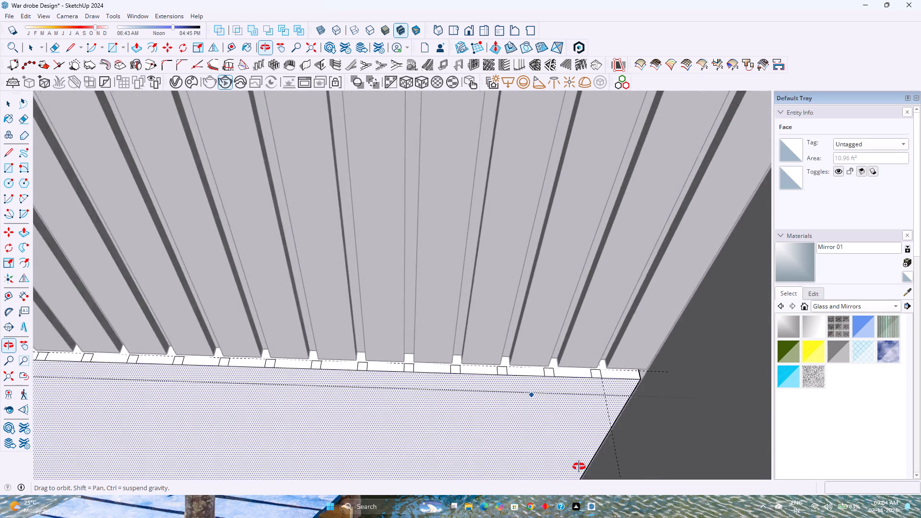
middle_drag(579, 467, 590, 464)
scroll(546, 430, down, 5)
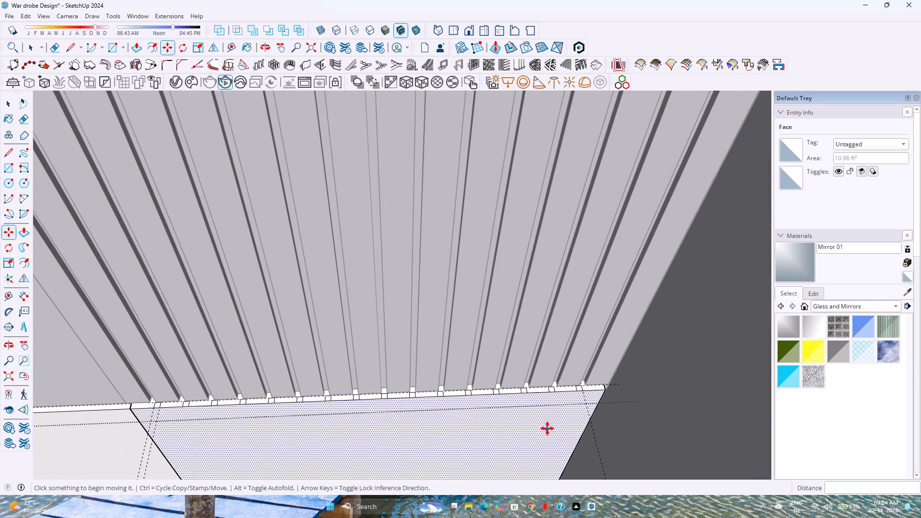
key(p)
click(580, 388)
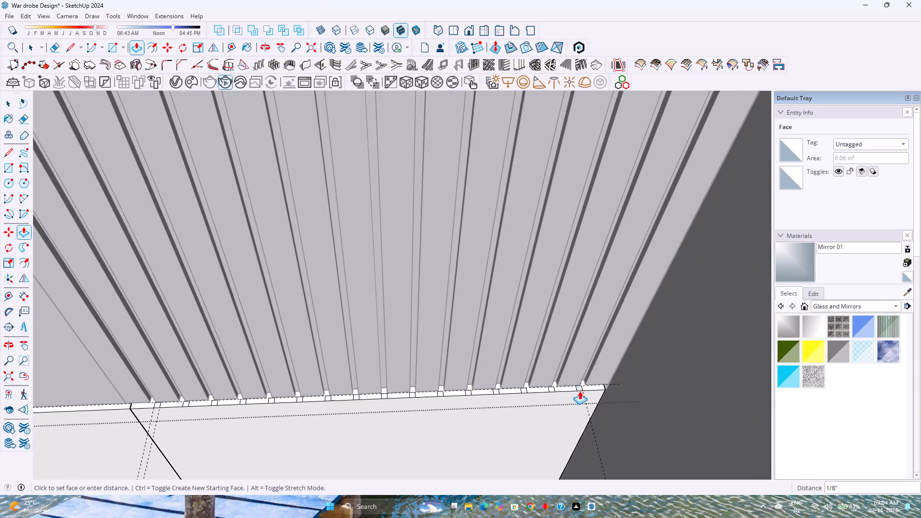
scroll(573, 419, down, 16)
shift+middle_drag(564, 429, 554, 325)
scroll(554, 325, down, 5)
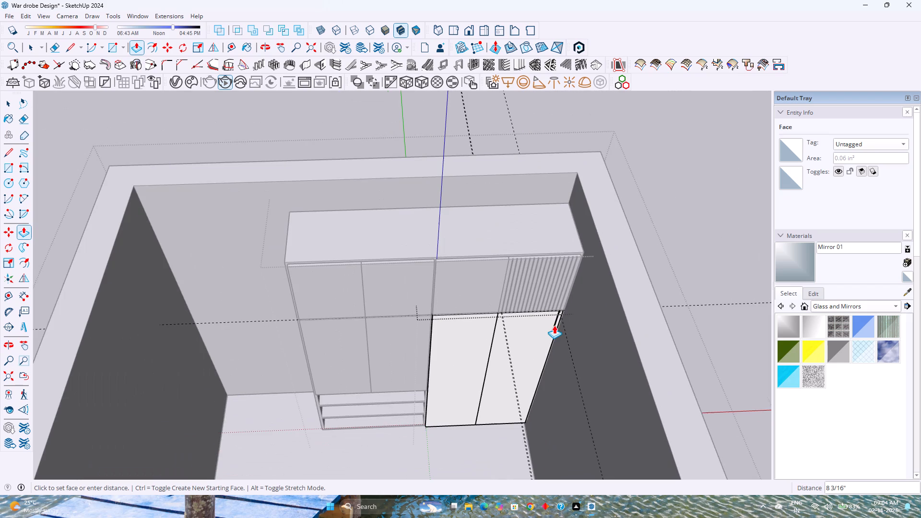
scroll(520, 424, up, 9)
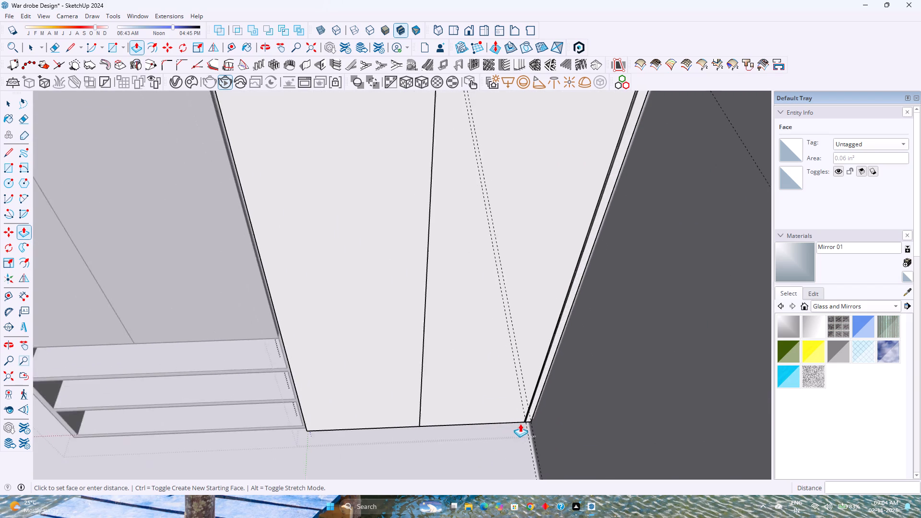
click(519, 423)
Repeat the 6' 5" push on the next four squares inward from the first groove on the lower door's top edge.
middle_drag(488, 322, 471, 436)
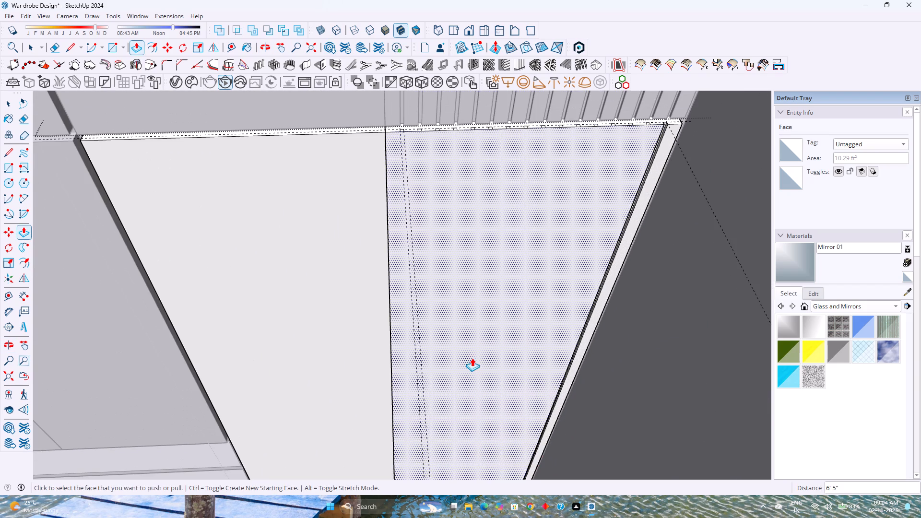
middle_drag(502, 325, 480, 388)
scroll(542, 283, up, 2)
scroll(622, 268, up, 6)
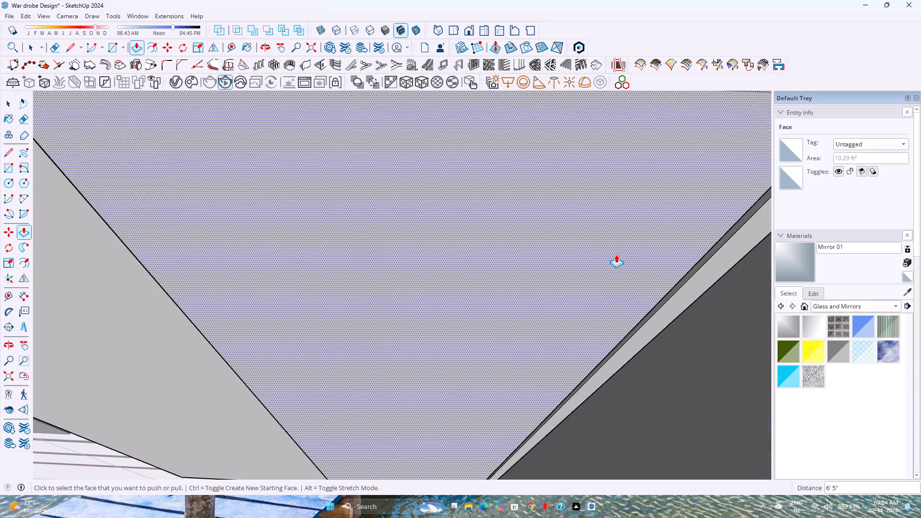
shift+middle_drag(616, 254, 488, 433)
shift+scroll(487, 433, up, 1)
double_click(631, 352)
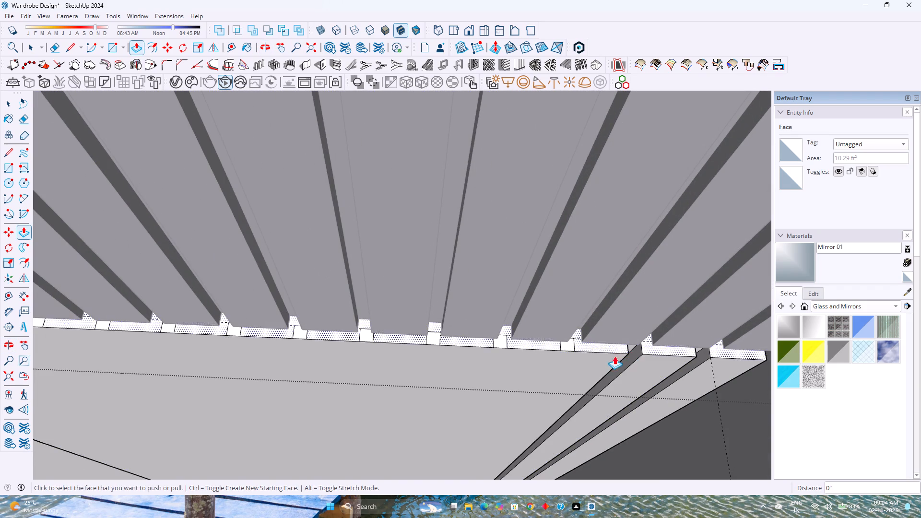
double_click(568, 349)
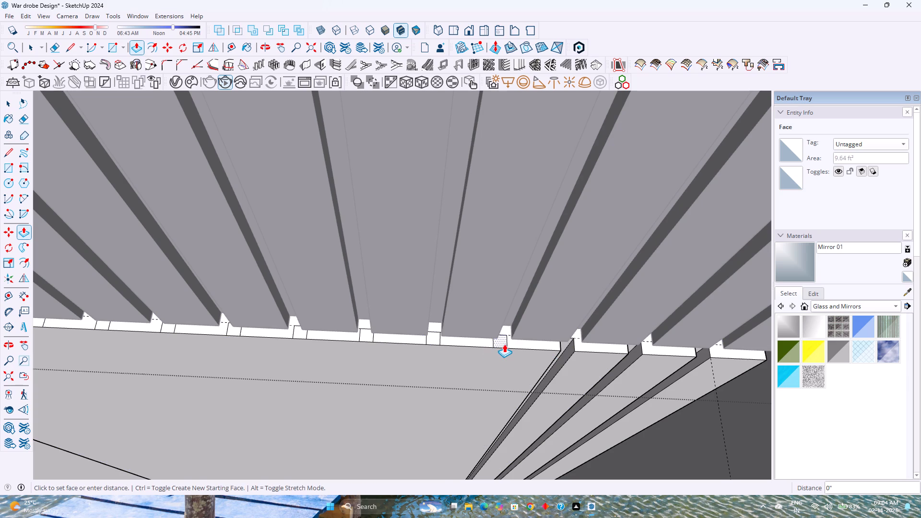
double_click(504, 344)
double_click(436, 338)
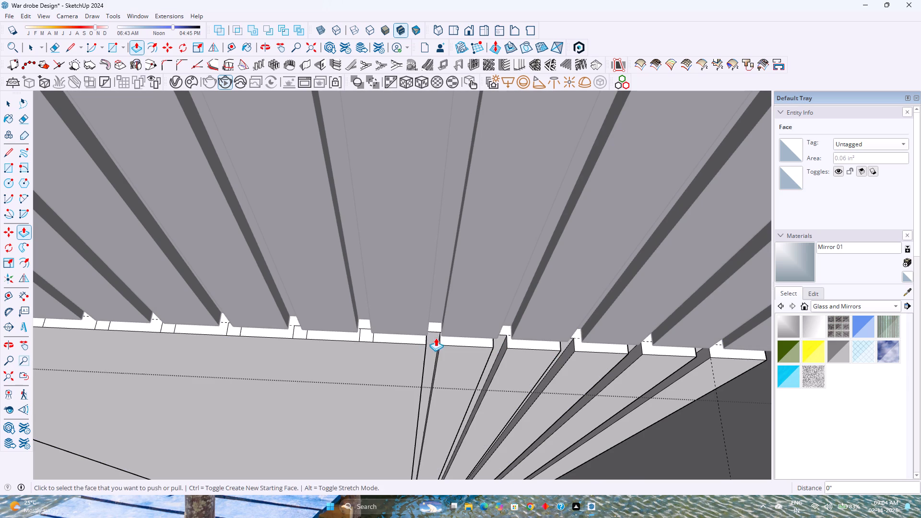
Repeat the 6' 5" push on the following seven squares along the lower door's top edge, leaving the four nearest the central gap.
shift+middle_drag(394, 374, 526, 382)
double_click(517, 352)
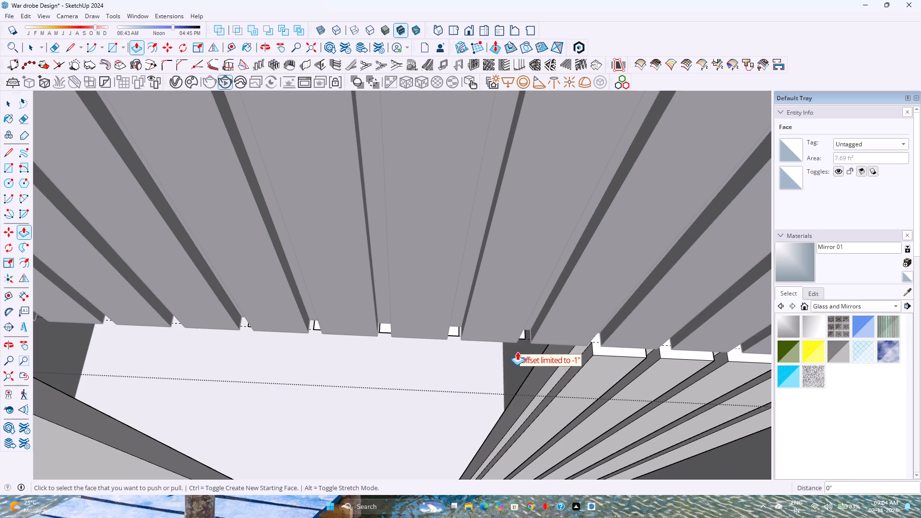
key(ctrl+z)
double_click(516, 345)
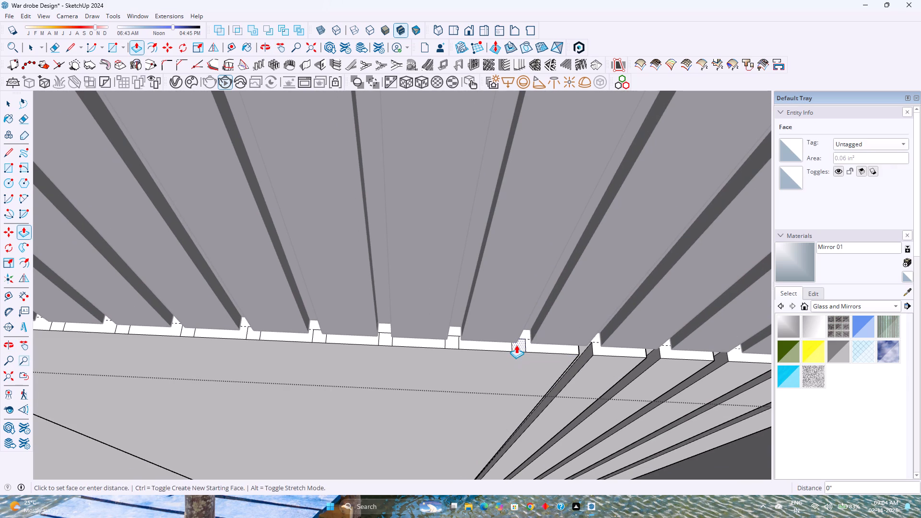
double_click(451, 345)
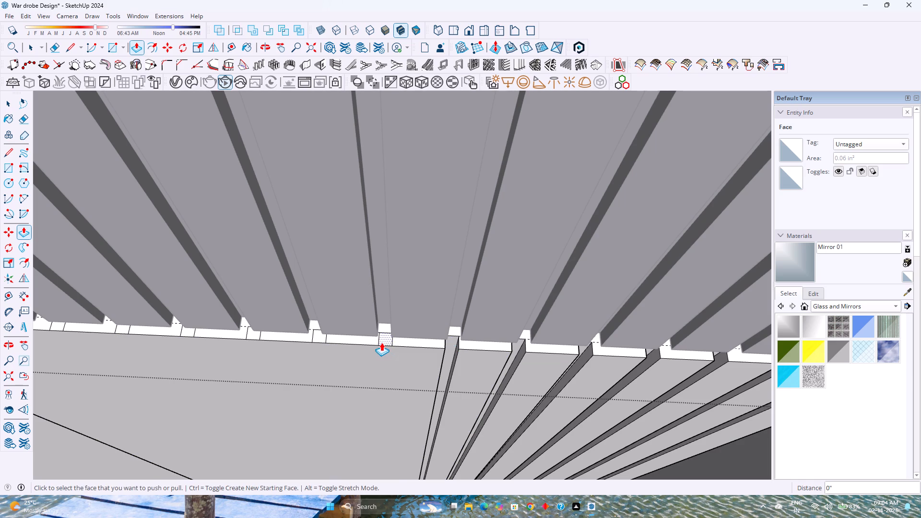
double_click(381, 342)
double_click(318, 340)
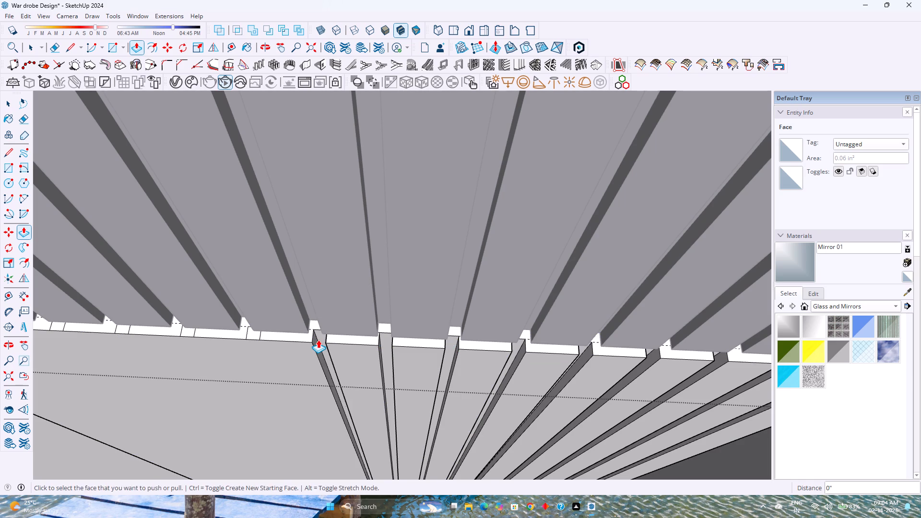
shift+middle_drag(327, 346, 493, 368)
double_click(422, 360)
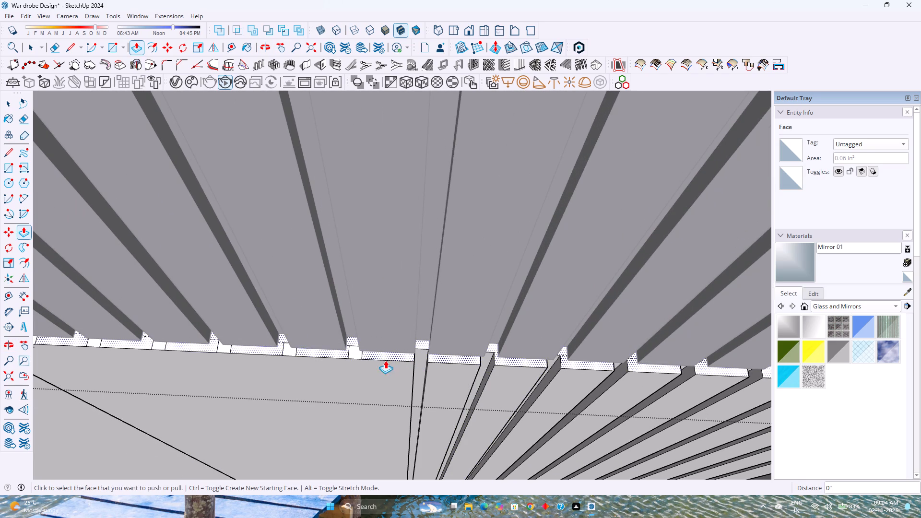
double_click(356, 356)
double_click(291, 354)
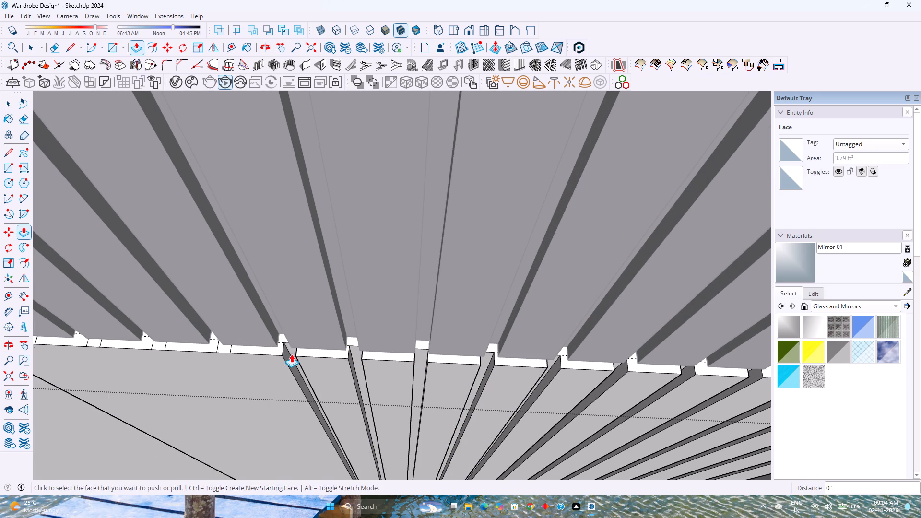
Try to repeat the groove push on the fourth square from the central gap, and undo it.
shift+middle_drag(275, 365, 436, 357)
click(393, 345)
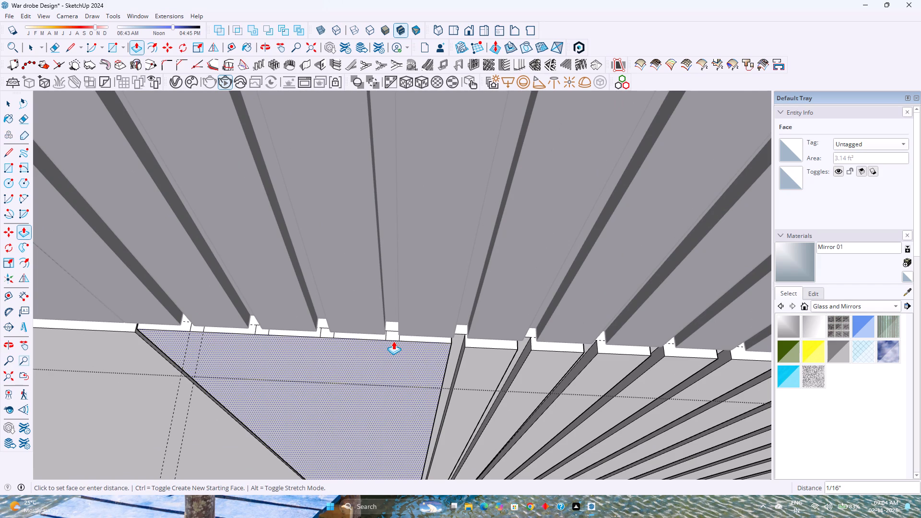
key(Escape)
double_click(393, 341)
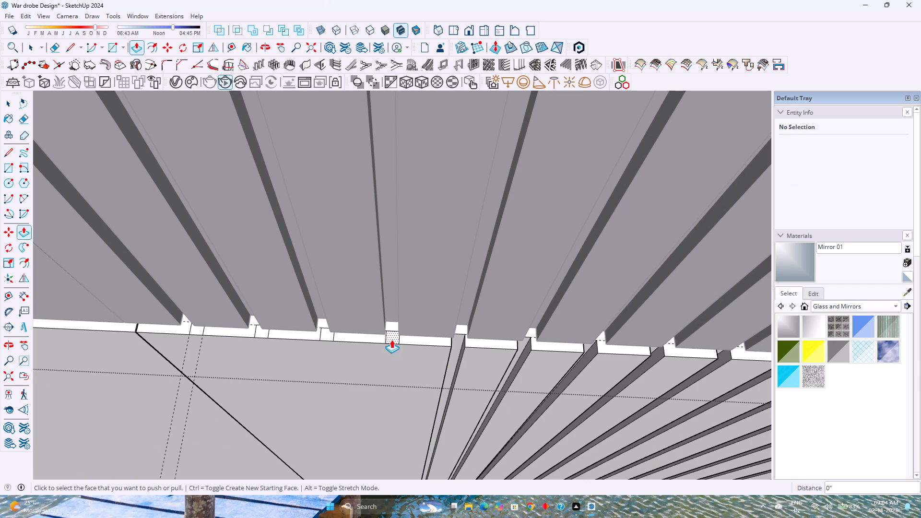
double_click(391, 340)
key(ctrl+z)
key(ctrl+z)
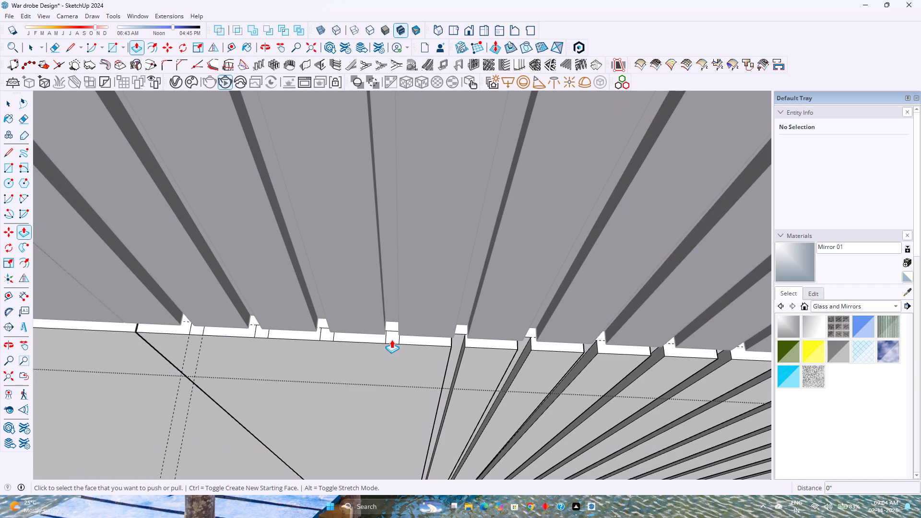
Push the fourth square from the central gap down 6' 5" to the lower door's bottom edge.
click(391, 340)
scroll(387, 371, down, 8)
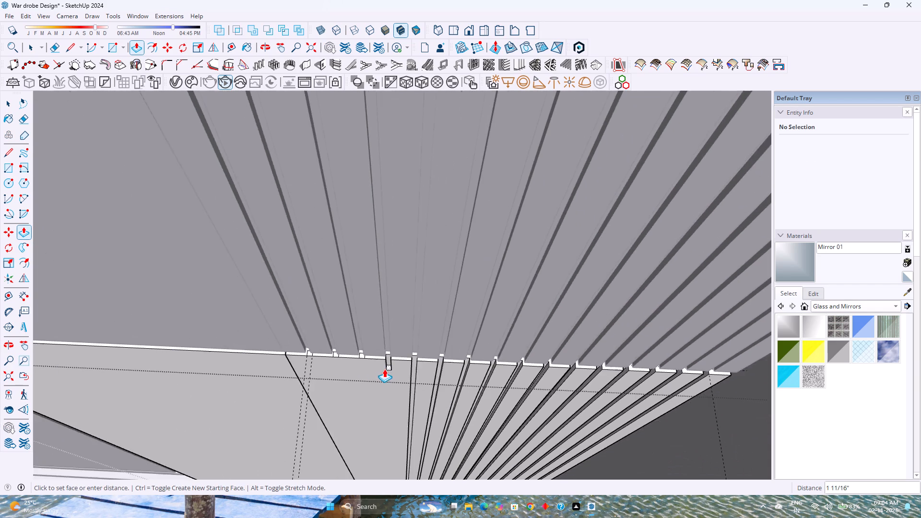
scroll(384, 369, down, 11)
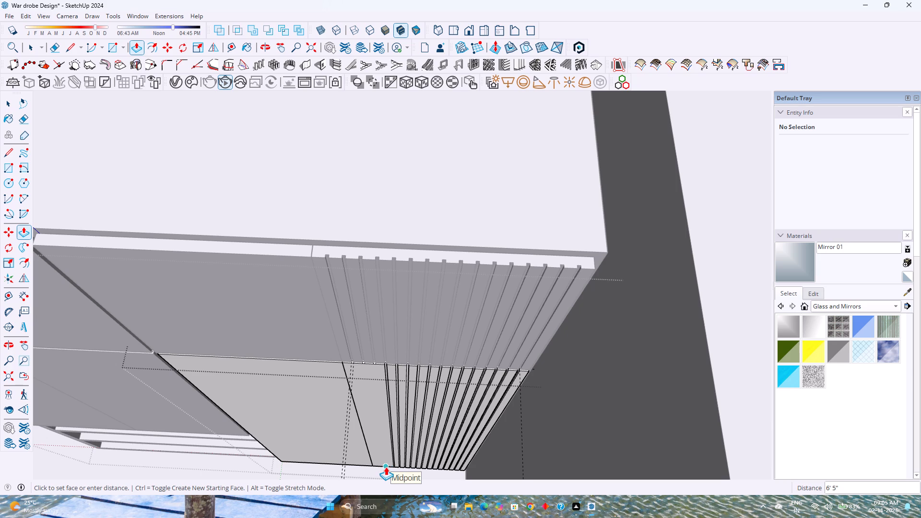
middle_drag(386, 467, 417, 384)
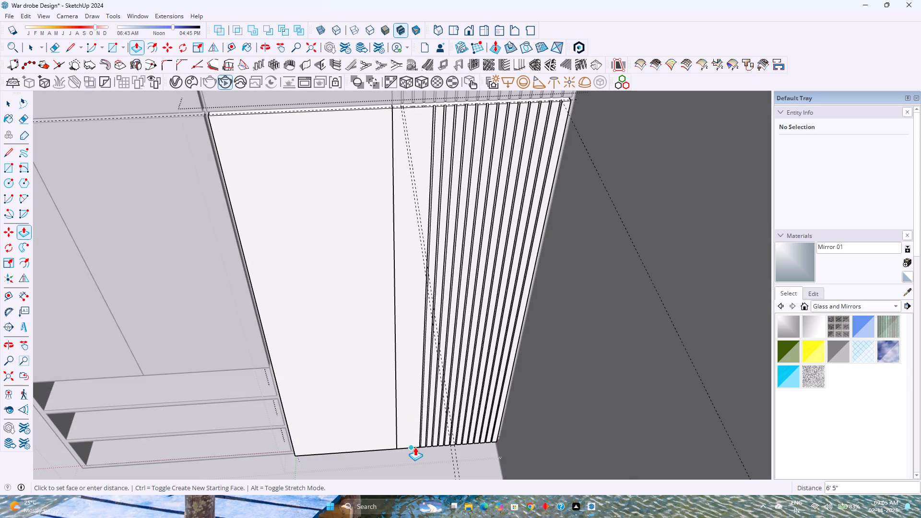
click(415, 447)
Repeat the 6' 5" push on the last three squares beside the central gap to complete the lower door's grooves.
shift+middle_drag(446, 342, 451, 440)
scroll(412, 292, up, 6)
middle_drag(433, 280, 420, 359)
scroll(438, 220, up, 17)
double_click(439, 238)
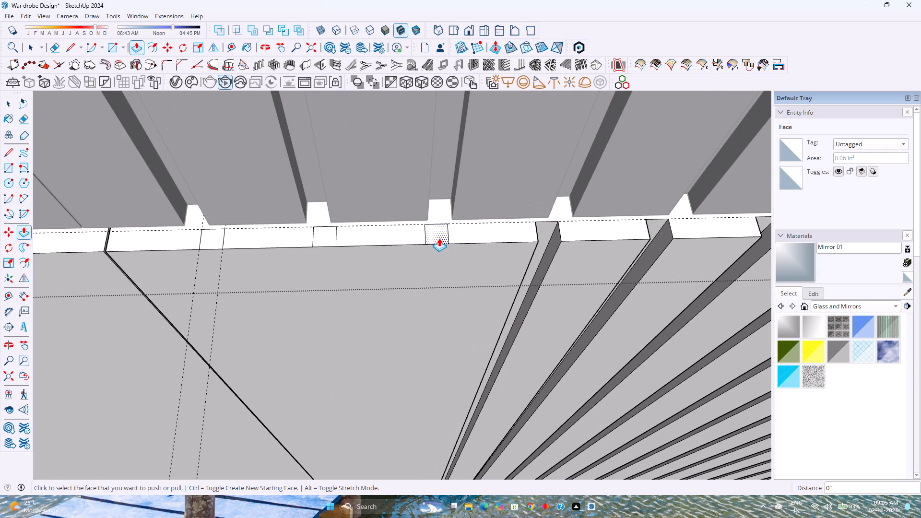
double_click(329, 239)
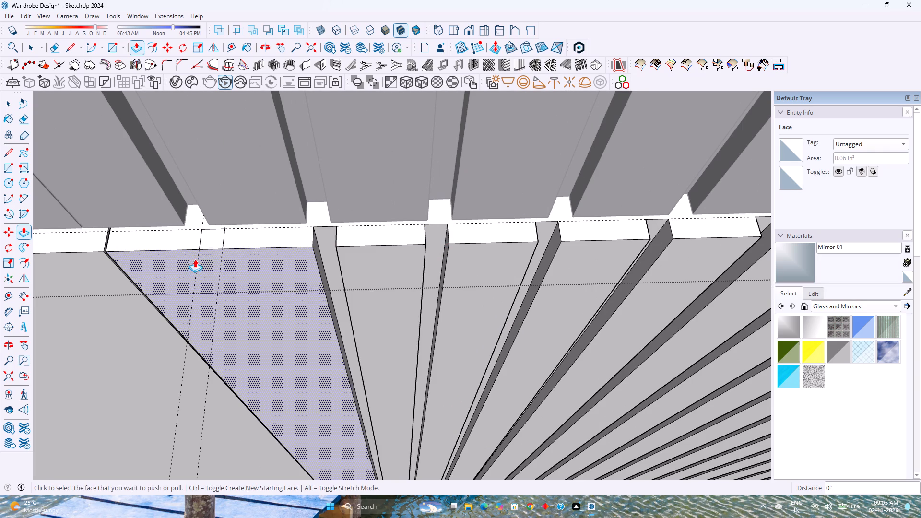
double_click(217, 245)
key(ctrl+z)
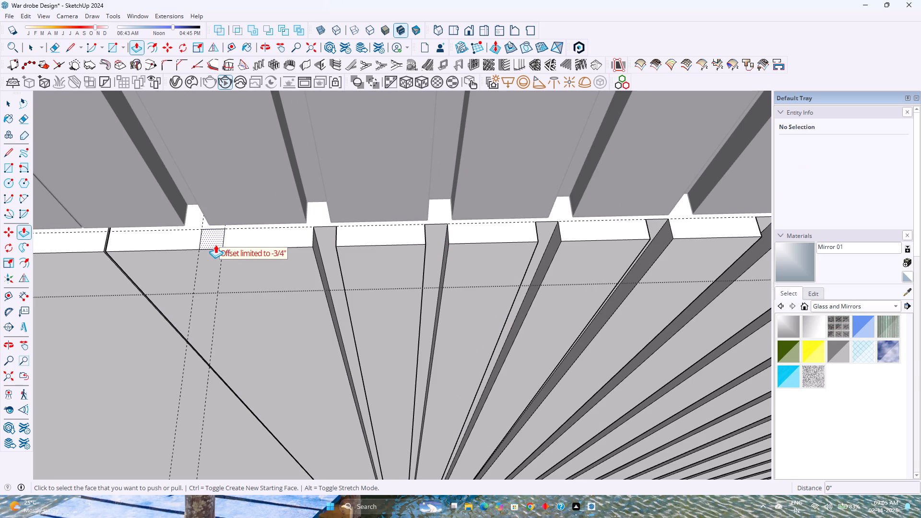
double_click(215, 245)
key(space)
Delete all guides and exit editing of the lower doors.
scroll(286, 302, down, 10)
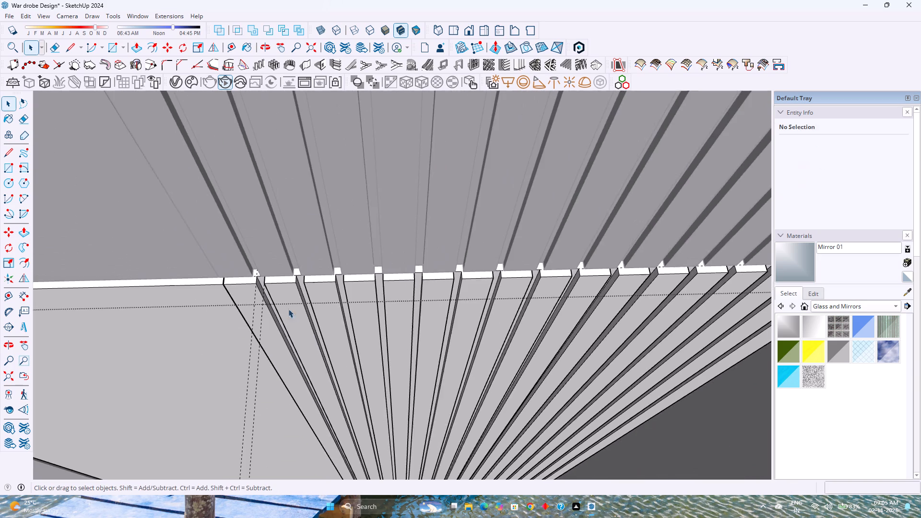
middle_drag(286, 330, 316, 296)
scroll(326, 288, down, 8)
middle_drag(264, 327, 269, 313)
middle_drag(269, 313, 331, 266)
scroll(336, 263, down, 5)
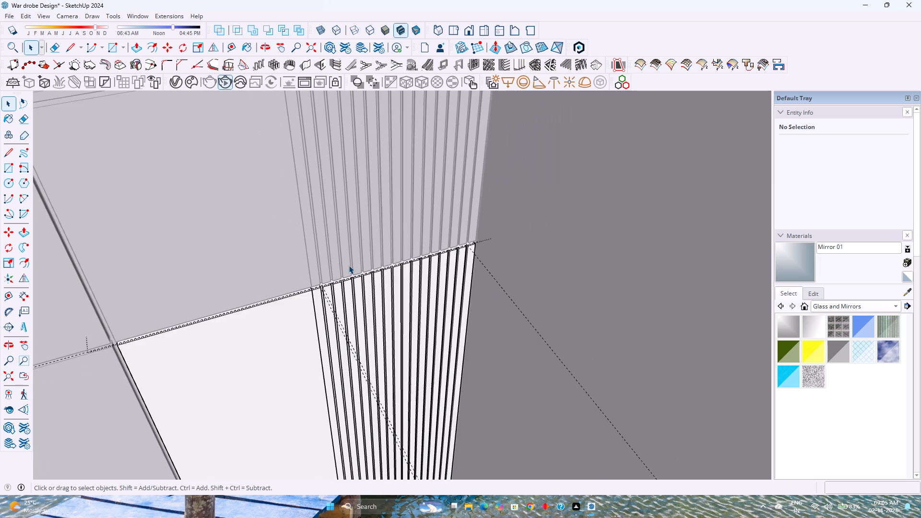
scroll(349, 265, down, 4)
middle_click(340, 291)
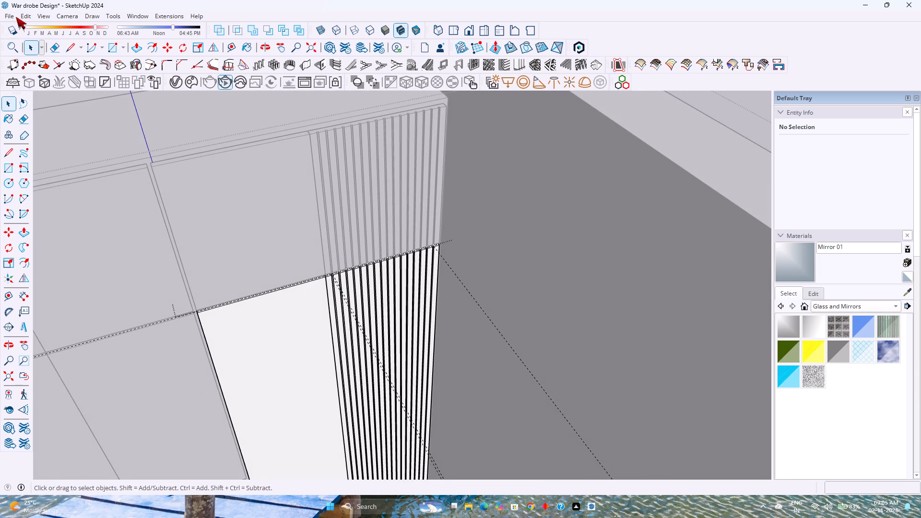
click(25, 15)
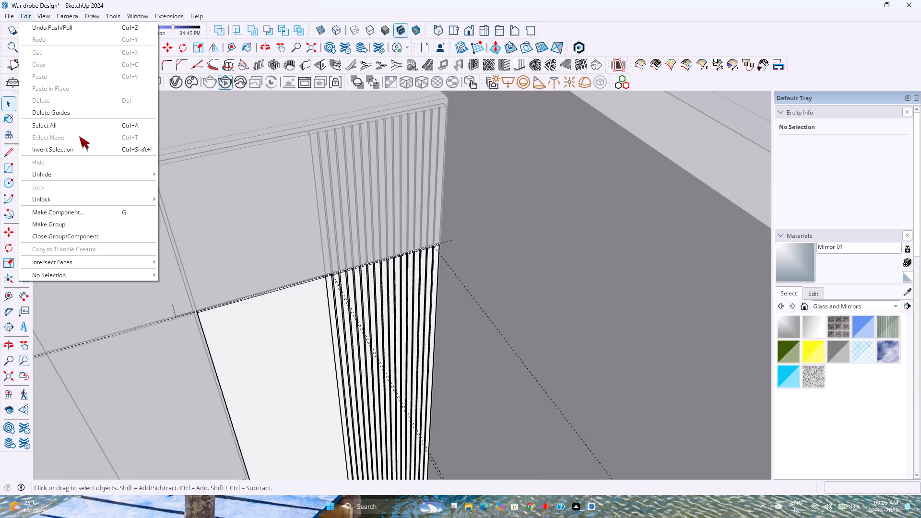
click(71, 112)
scroll(241, 288, down, 5)
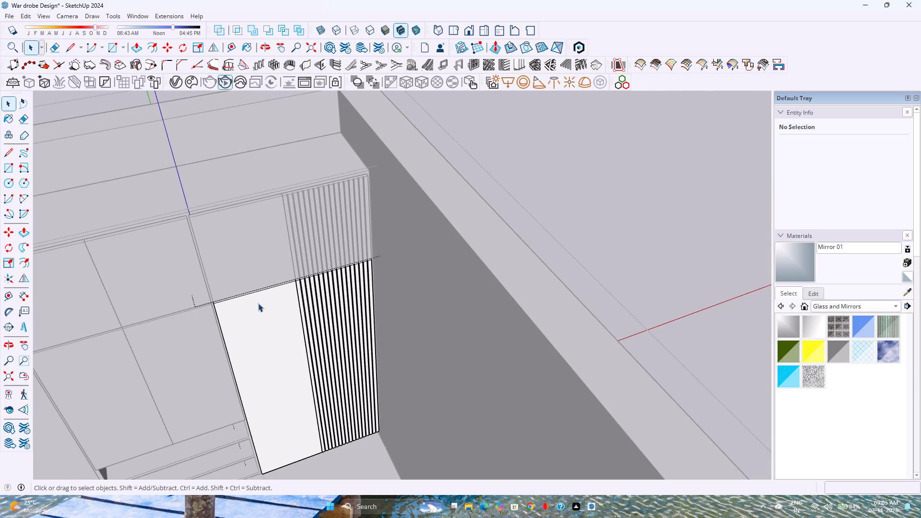
key(Escape)
Examine the grooves where the upper and lower doors meet, and the wardrobe front as a whole.
scroll(272, 302, down, 4)
shift+middle_drag(262, 331, 277, 381)
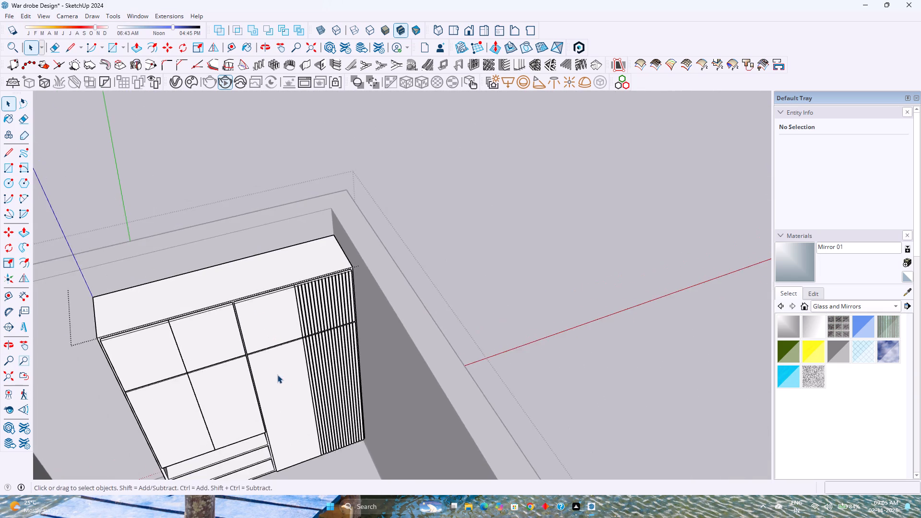
middle_drag(277, 375, 358, 275)
scroll(359, 283, up, 8)
scroll(321, 315, up, 7)
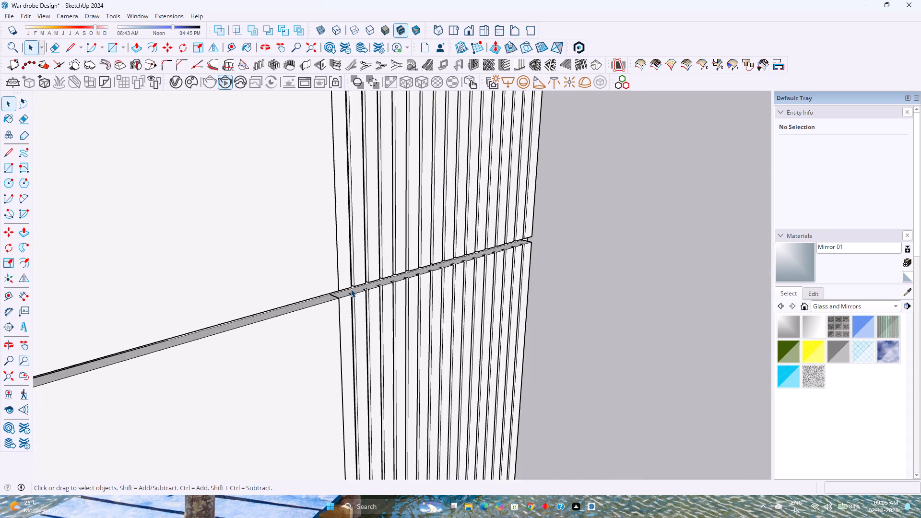
scroll(351, 289, up, 5)
middle_drag(356, 325, 308, 290)
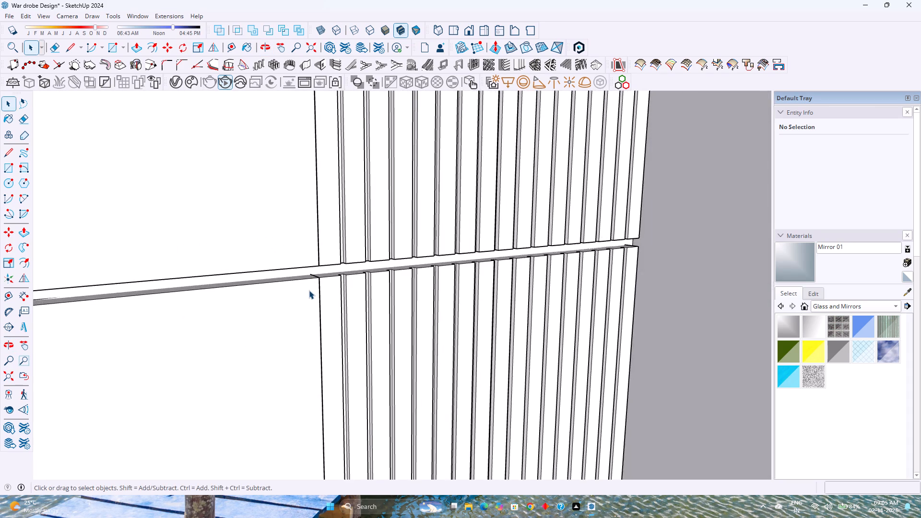
scroll(309, 290, down, 19)
shift+middle_drag(277, 322, 384, 275)
scroll(399, 273, down, 4)
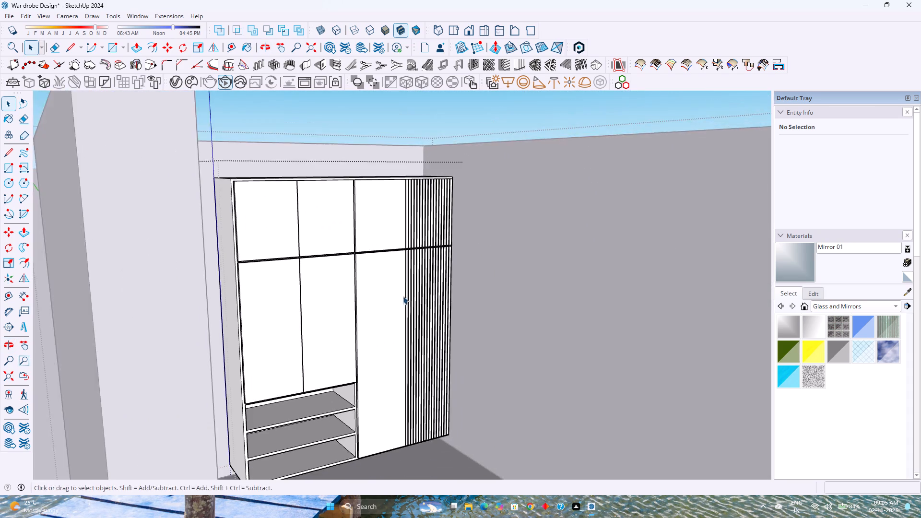
middle_drag(402, 296, 341, 225)
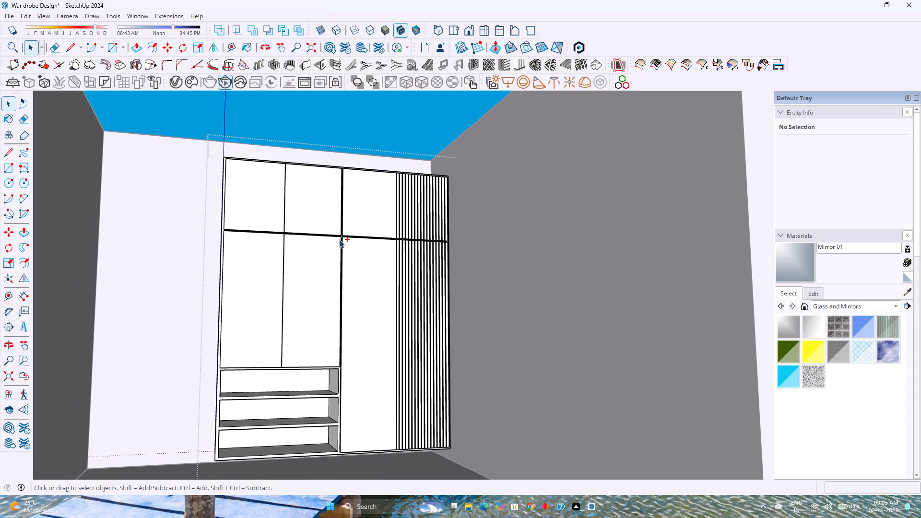
Save the wardrobe model.
key(ctrl+s)
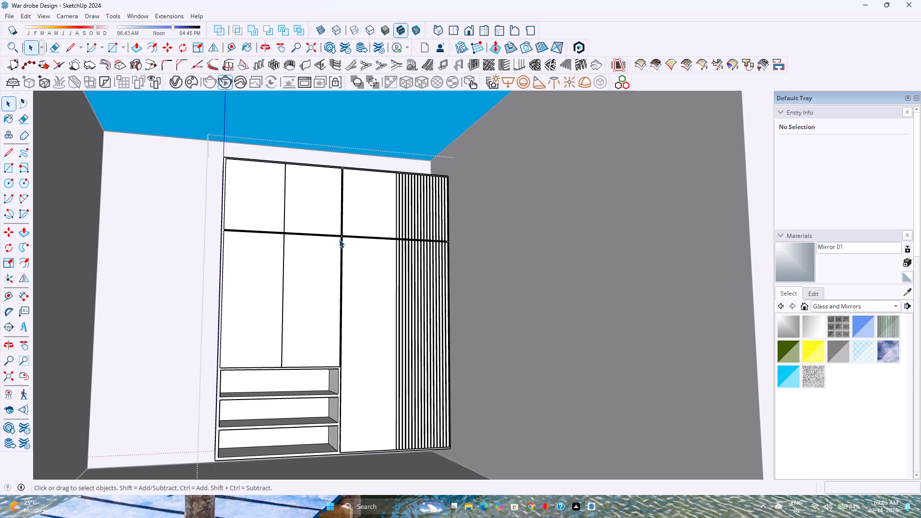
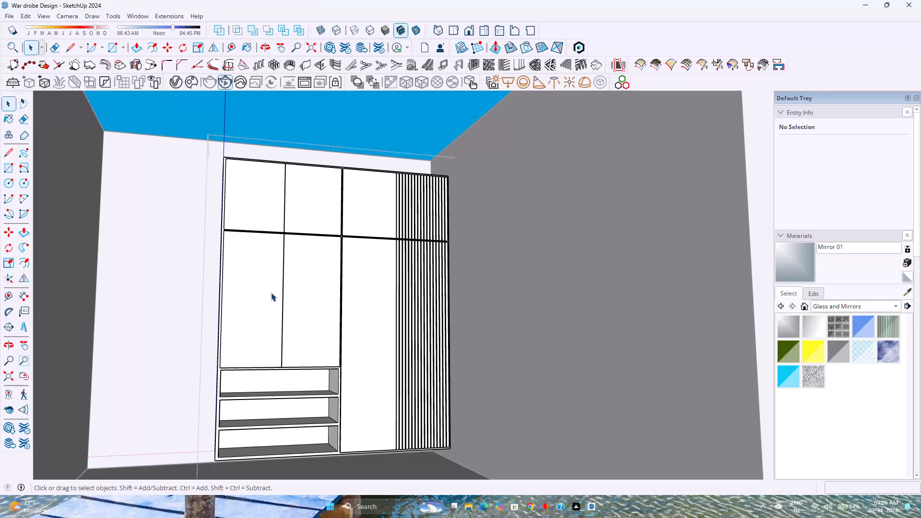
Draw a 9" by 3' 4 1/2" rectangle covering the top open compartment beneath the wardrobe's left-hand doors.
scroll(277, 292, down, 3)
scroll(276, 292, up, 4)
middle_drag(276, 292, 298, 361)
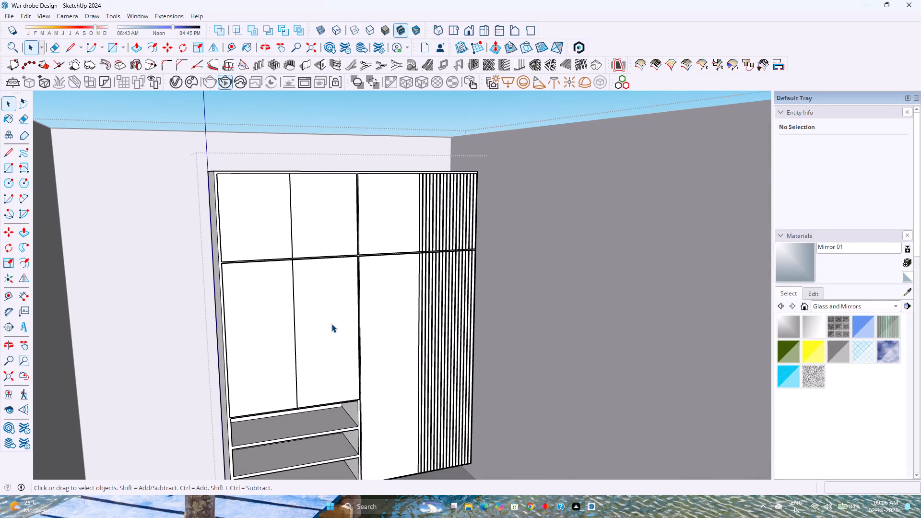
middle_drag(387, 317, 418, 408)
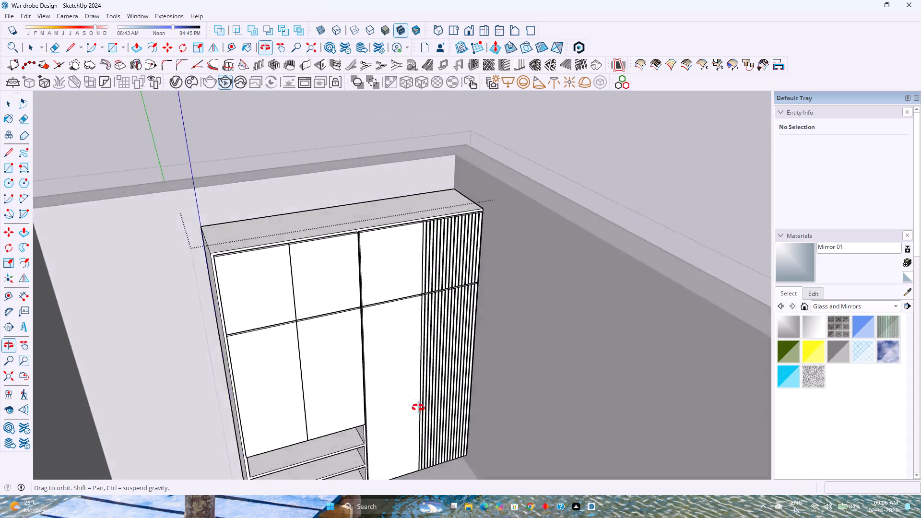
middle_drag(418, 408, 373, 405)
scroll(359, 374, down, 4)
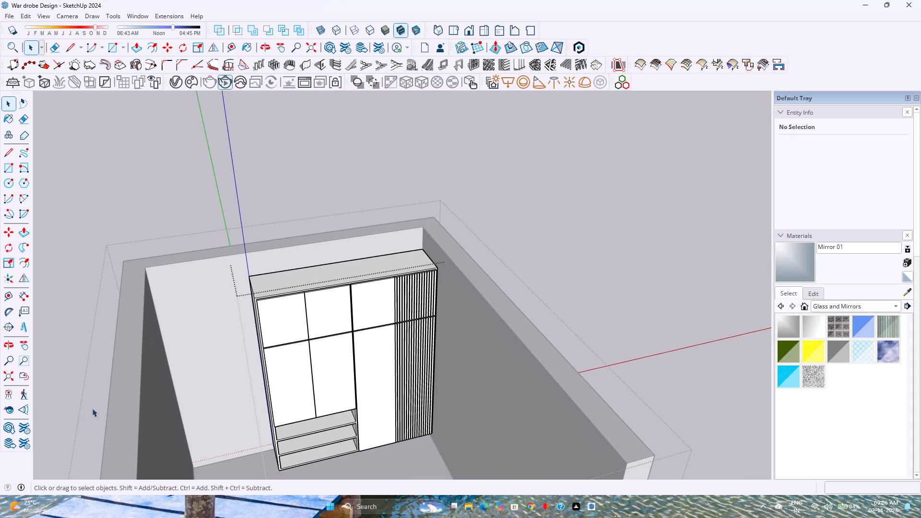
shift+middle_drag(145, 431, 159, 366)
scroll(253, 367, up, 6)
middle_drag(263, 370, 214, 326)
scroll(327, 421, up, 1)
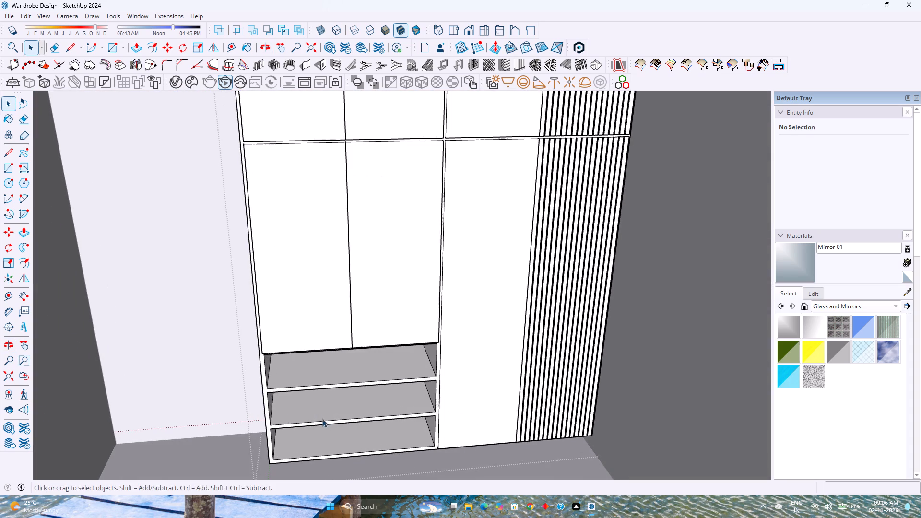
middle_drag(277, 401, 263, 345)
scroll(264, 343, up, 4)
click(113, 52)
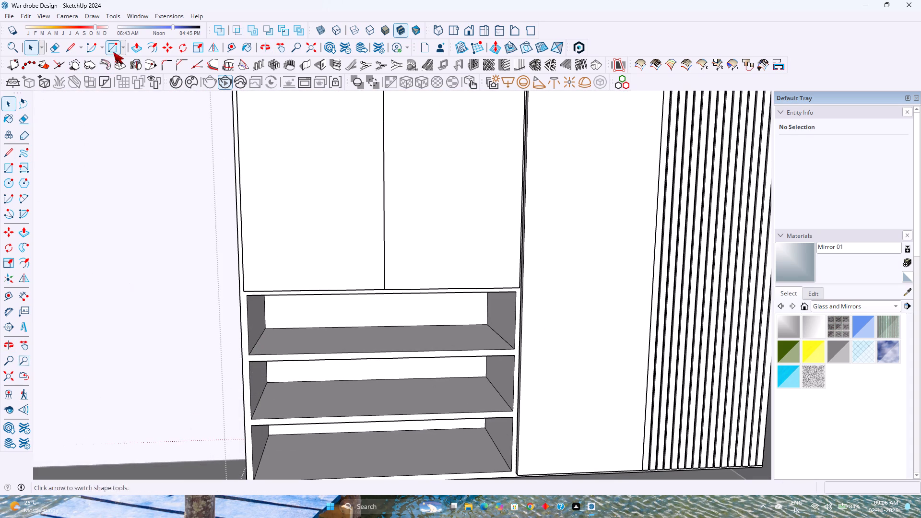
middle_drag(267, 331, 248, 294)
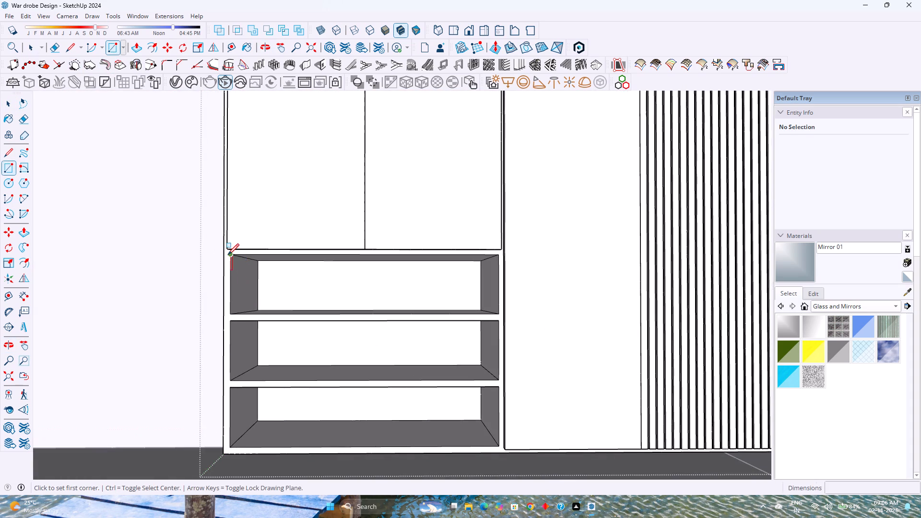
click(228, 255)
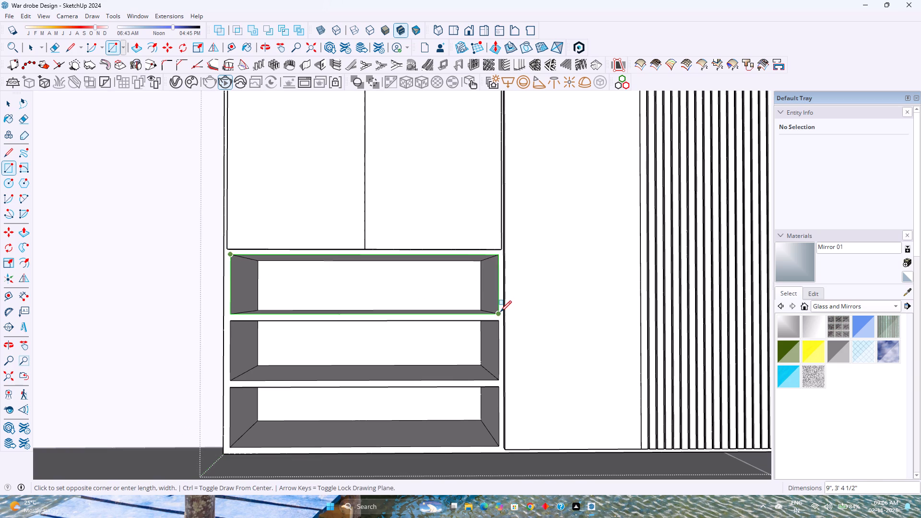
click(500, 312)
Group the new rectangle and convert the group to a component with the definition name 1.
key(space)
double_click(405, 286)
right_click(405, 286)
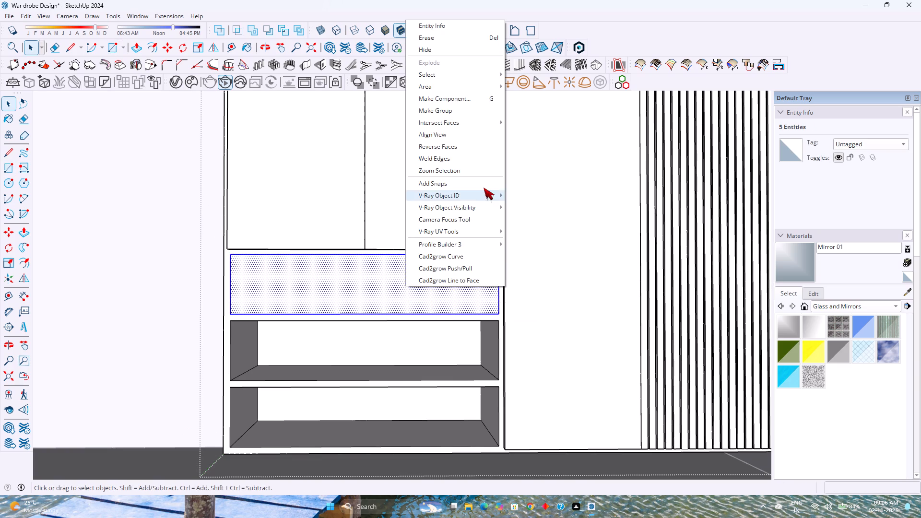
click(443, 111)
right_click(411, 291)
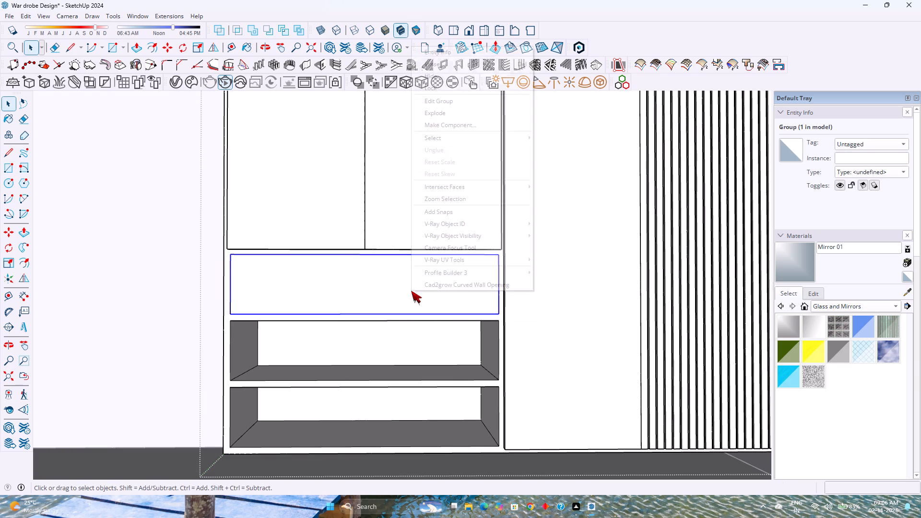
click(450, 121)
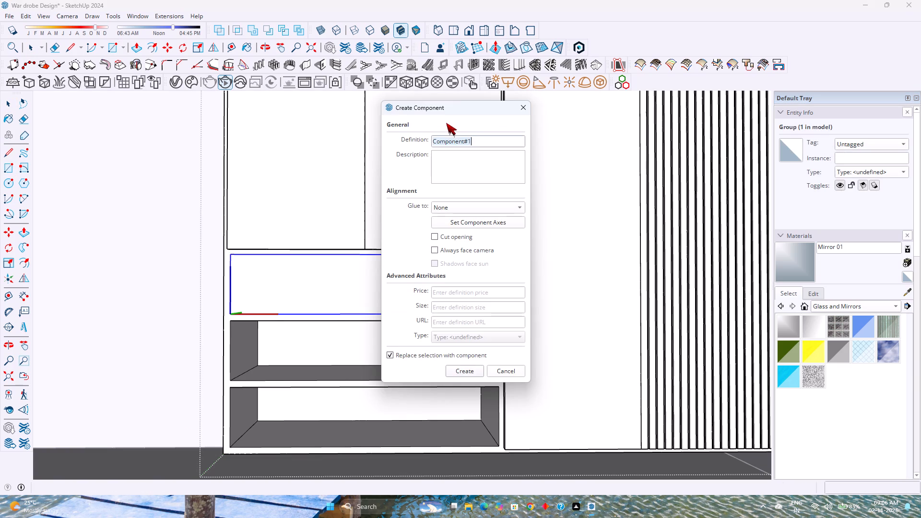
key(1)
key(Return)
Copy the drawer-front component down over the middle and bottom open compartments, aligned to their top-left corners.
click(445, 257)
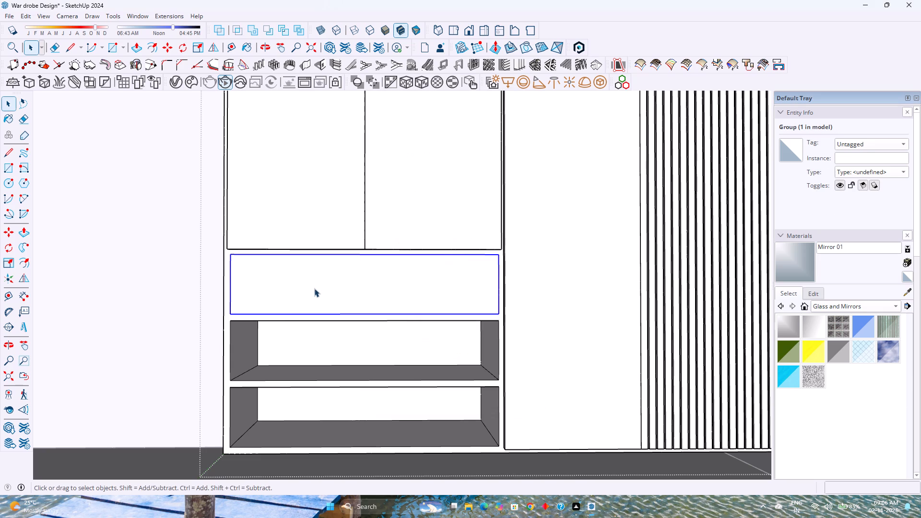
key(m)
click(231, 256)
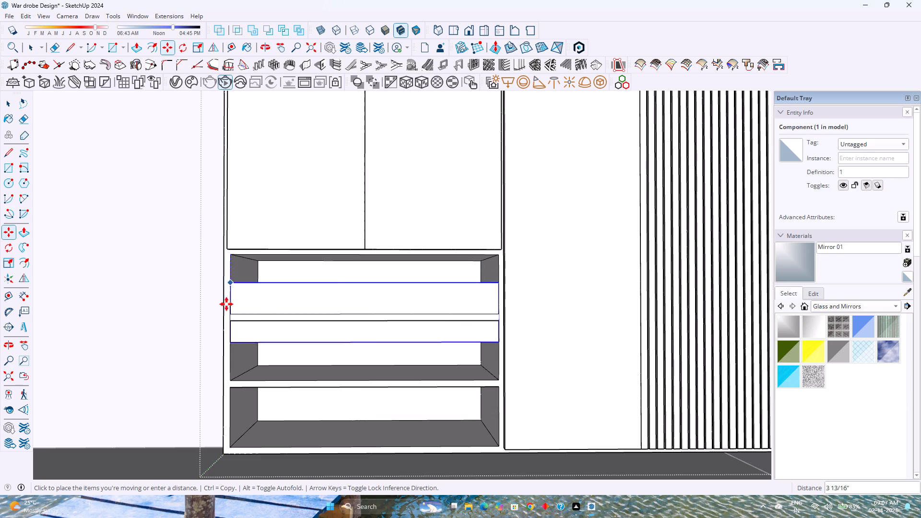
click(232, 322)
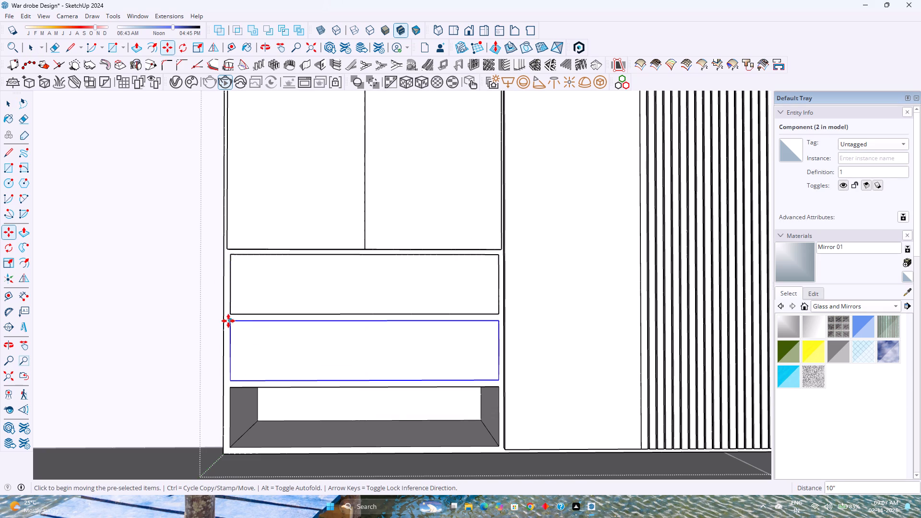
click(230, 322)
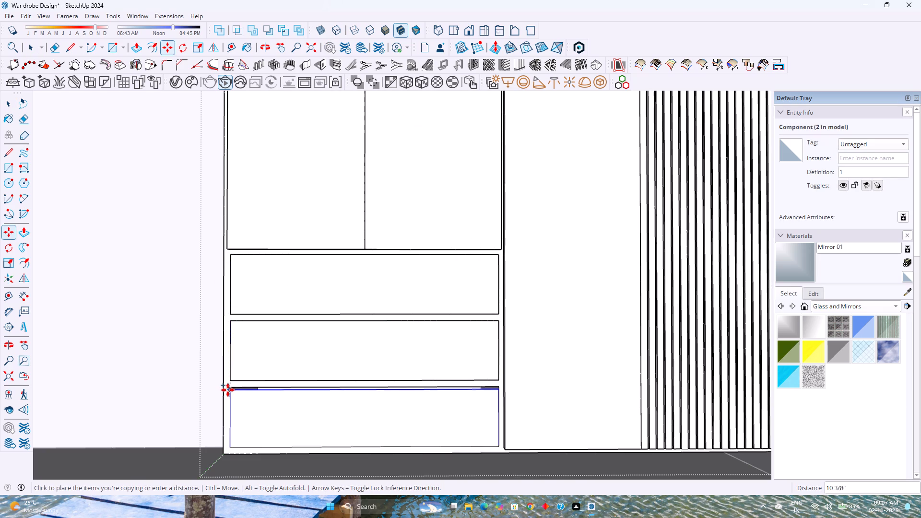
click(231, 388)
key(space)
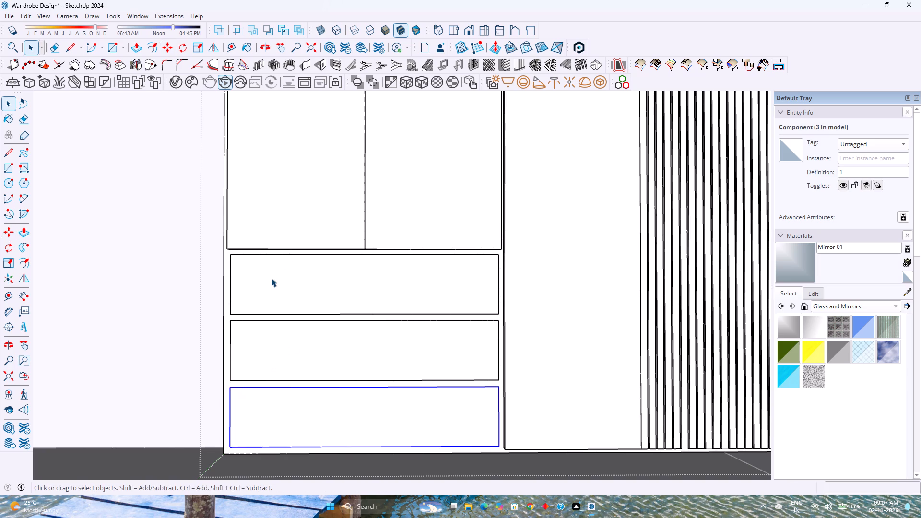
Open the top drawer-front component for editing and extrude its face outward by 1".
double_click(272, 278)
scroll(278, 288, up, 3)
middle_drag(279, 289, 176, 384)
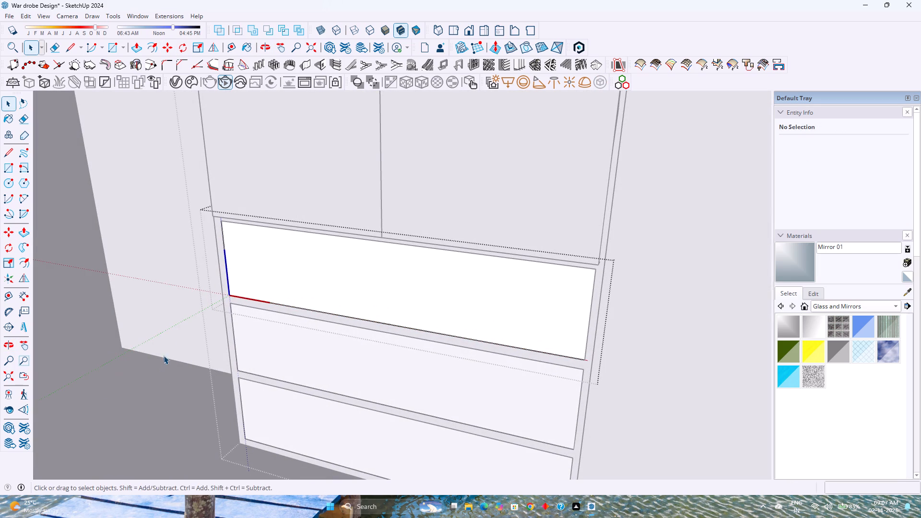
key(p)
click(316, 287)
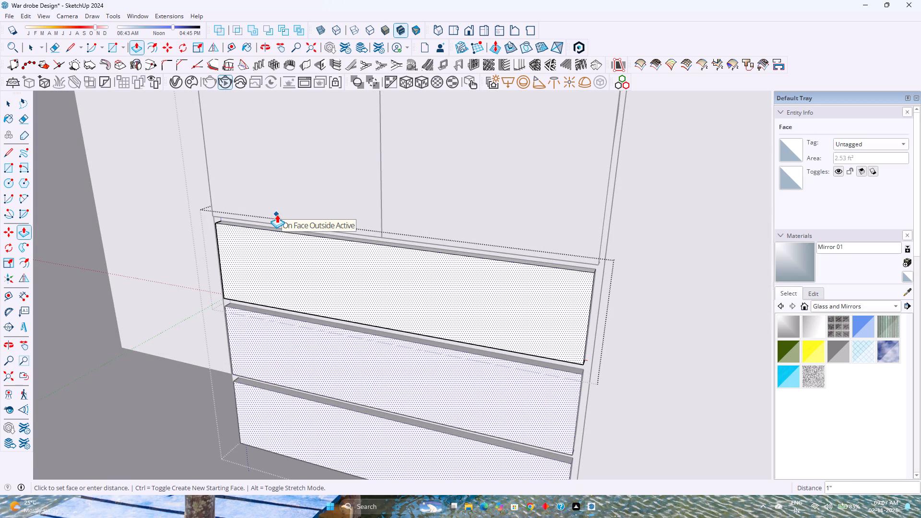
click(277, 214)
Extend the drawer front's top and left edge faces outward by 0.25" each.
middle_drag(224, 260, 423, 276)
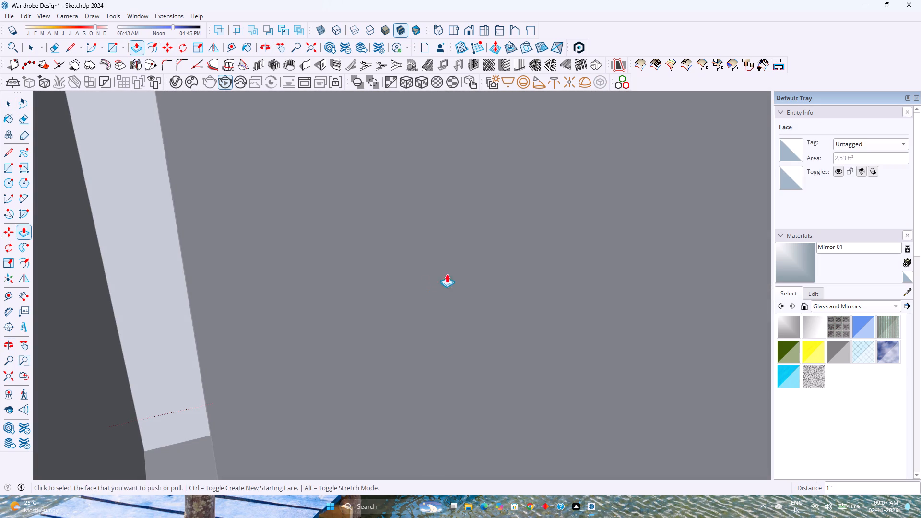
click(10, 371)
scroll(309, 271, up, 4)
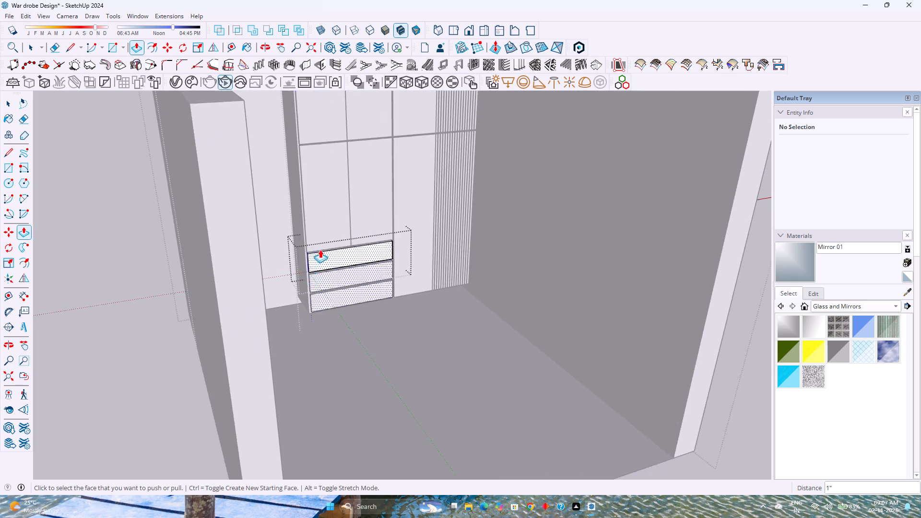
scroll(320, 245, up, 20)
scroll(320, 245, up, 5)
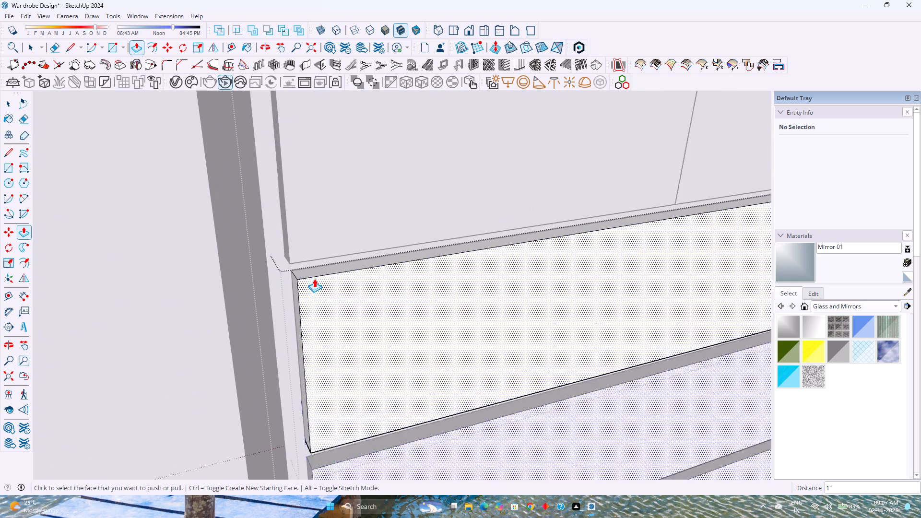
scroll(314, 279, up, 5)
click(310, 271)
text(0.25)
key(Return)
middle_drag(292, 302, 320, 282)
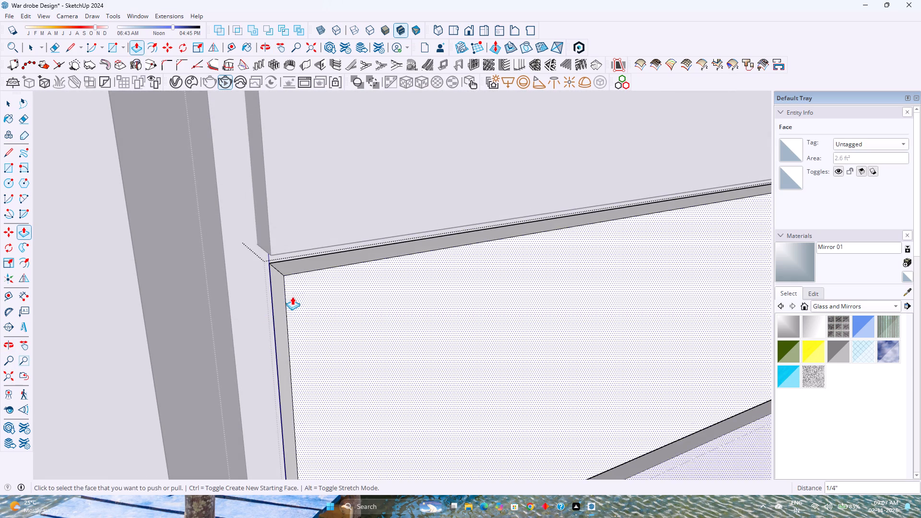
double_click(279, 296)
Extend the drawer front's right edge face by 1/4" and its top edge face by a further 1/4".
scroll(277, 294, down, 5)
middle_drag(313, 314, 177, 242)
scroll(183, 245, down, 5)
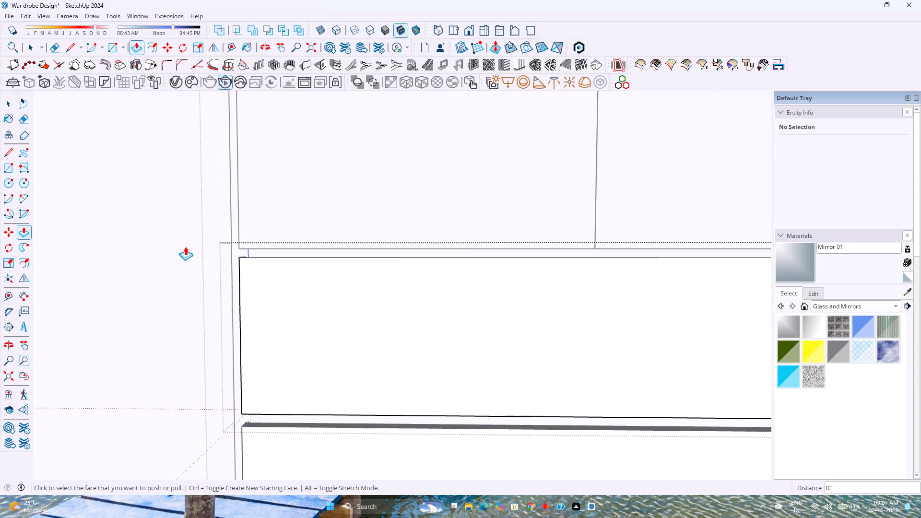
scroll(185, 247, down, 5)
middle_drag(326, 275, 257, 300)
scroll(413, 281, up, 13)
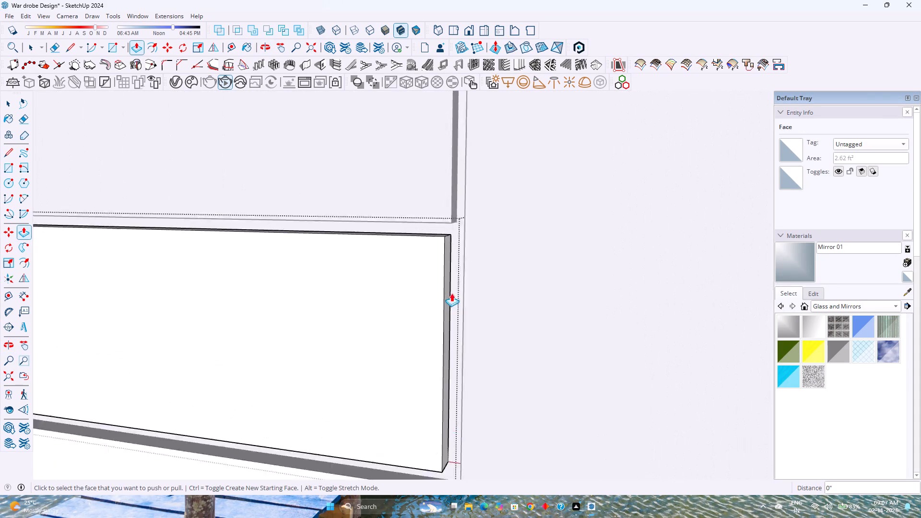
scroll(451, 293, up, 1)
double_click(446, 284)
middle_drag(429, 243, 431, 310)
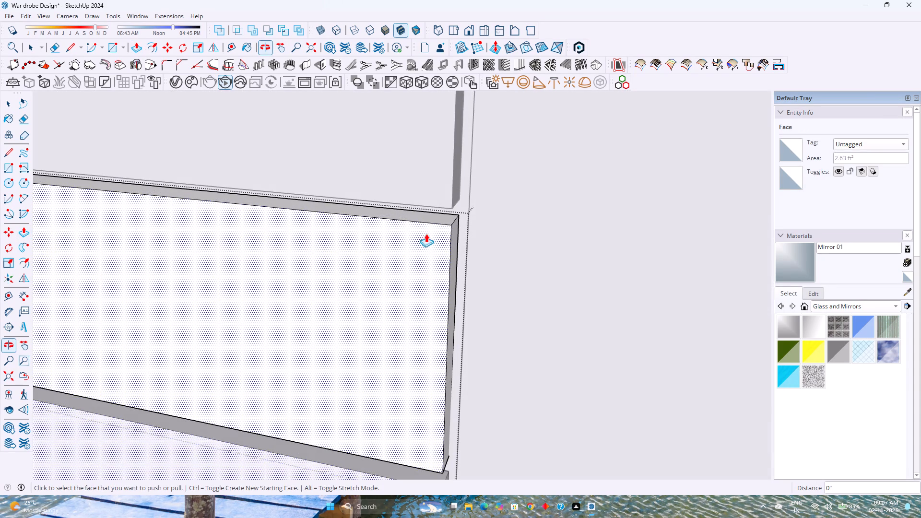
double_click(429, 219)
Extend the drawer front's bottom edge face by 1/4" and exit editing of the component.
scroll(429, 235, down, 5)
middle_drag(427, 301, 496, 185)
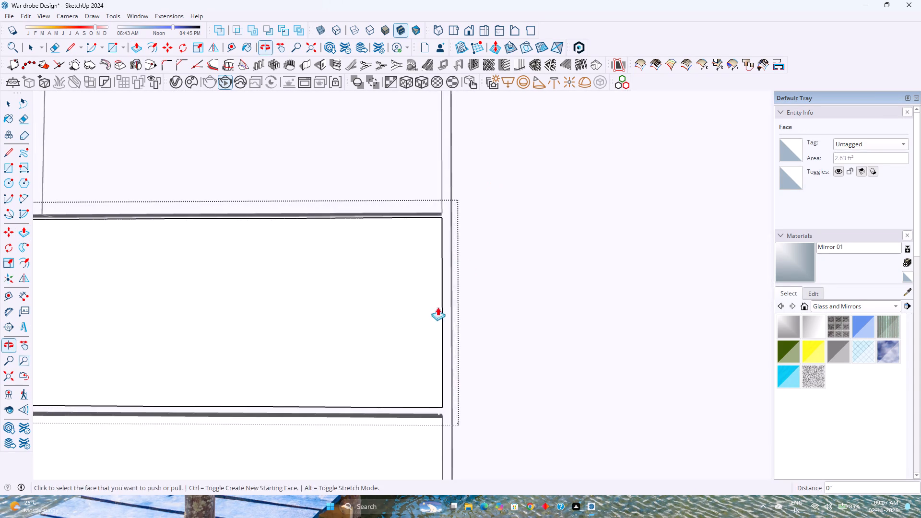
middle_drag(409, 340, 415, 259)
scroll(408, 381, up, 6)
middle_drag(411, 414, 403, 391)
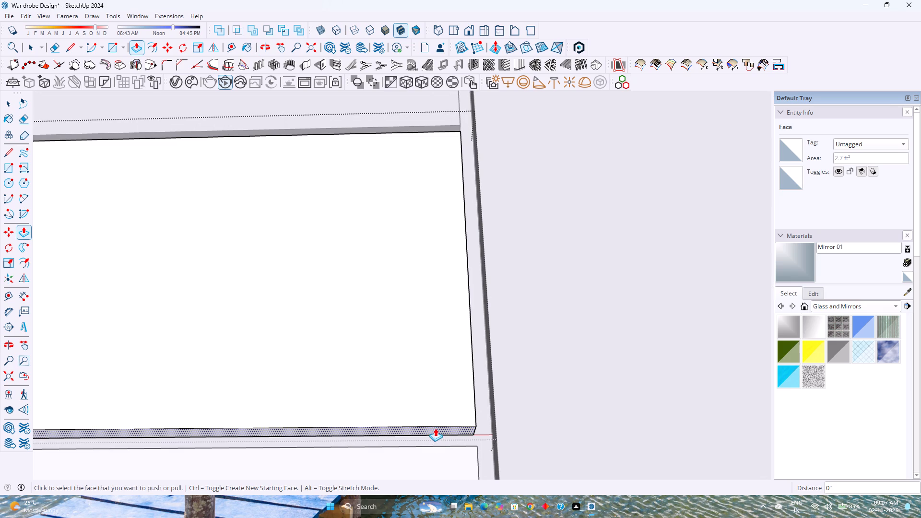
double_click(436, 429)
middle_drag(435, 383, 431, 429)
scroll(424, 375, down, 8)
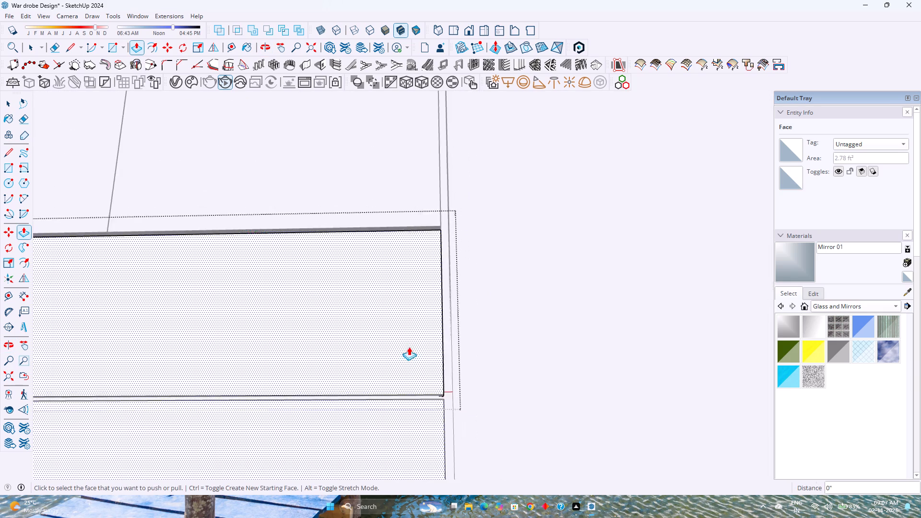
scroll(409, 347, down, 12)
middle_drag(391, 317, 430, 420)
scroll(365, 343, down, 4)
middle_drag(353, 365, 316, 325)
middle_click(316, 325)
key(space)
key(Escape)
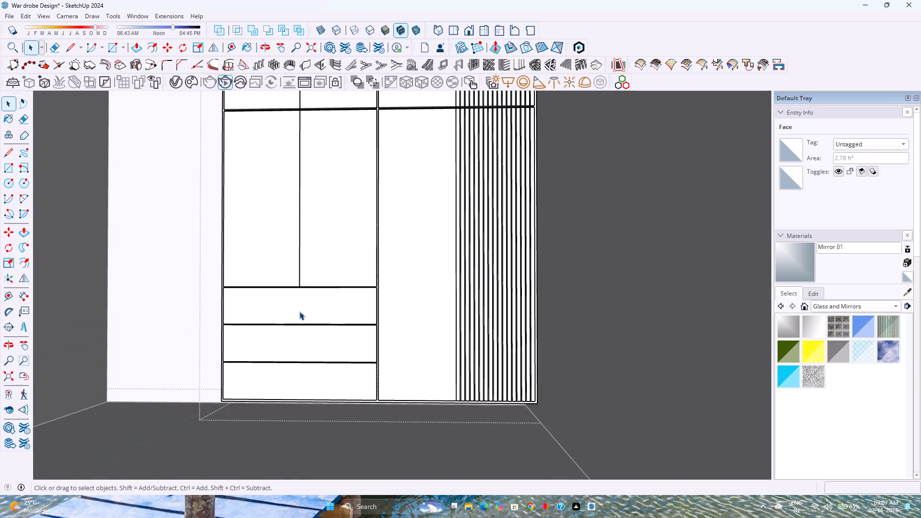
Reopen the top drawer front for editing and place a vertical guide 1'6" in from its right edge.
scroll(299, 311, down, 2)
shift+middle_drag(300, 313, 384, 417)
scroll(389, 405, down, 4)
shift+middle_drag(394, 412, 365, 344)
middle_drag(364, 341, 373, 344)
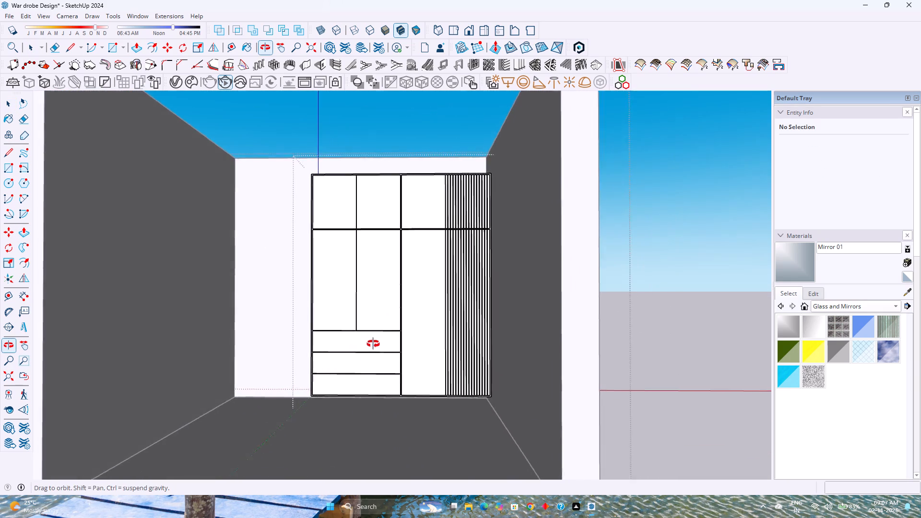
middle_drag(373, 344, 351, 444)
scroll(343, 347, up, 7)
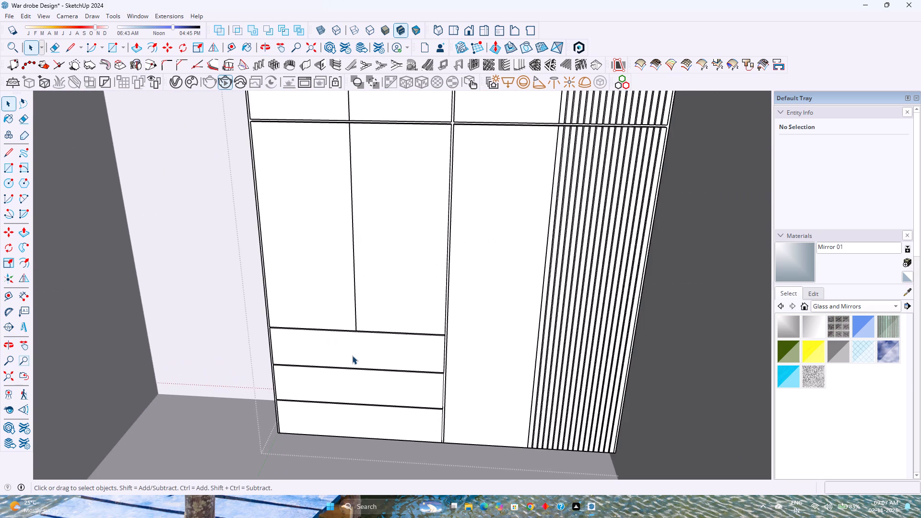
double_click(352, 355)
scroll(352, 355, up, 6)
middle_drag(352, 355, 365, 306)
middle_click(365, 306)
scroll(366, 303, down, 1)
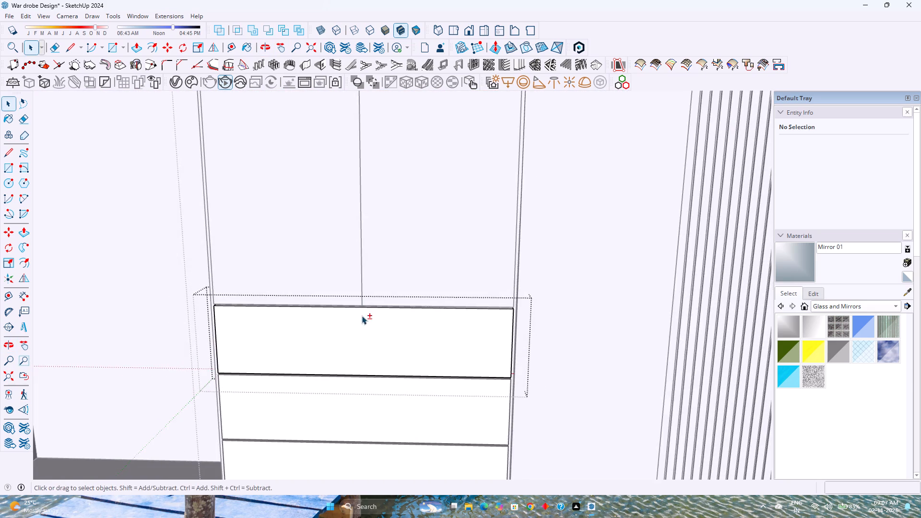
shift+middle_drag(361, 317, 369, 413)
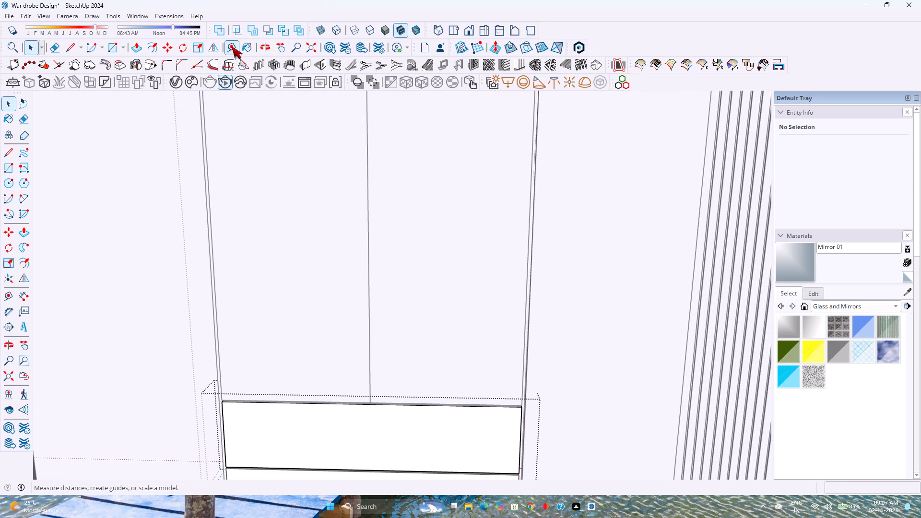
click(232, 47)
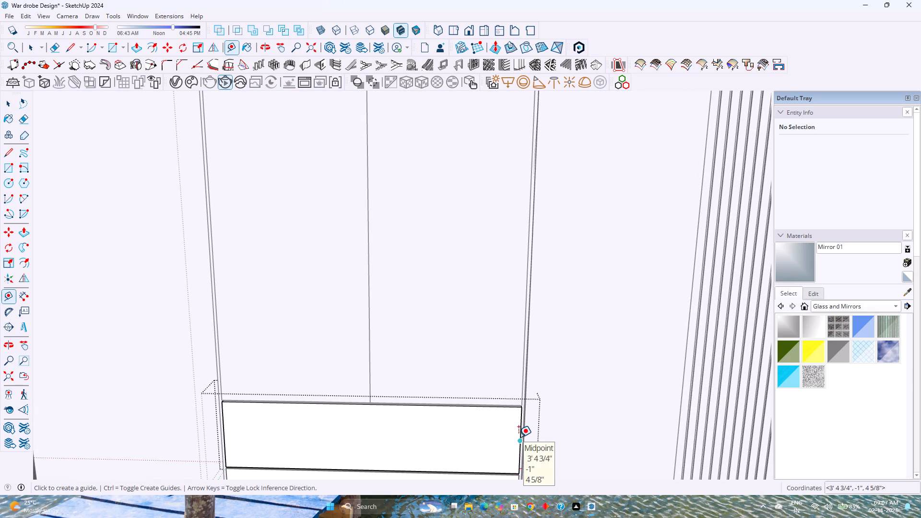
click(519, 429)
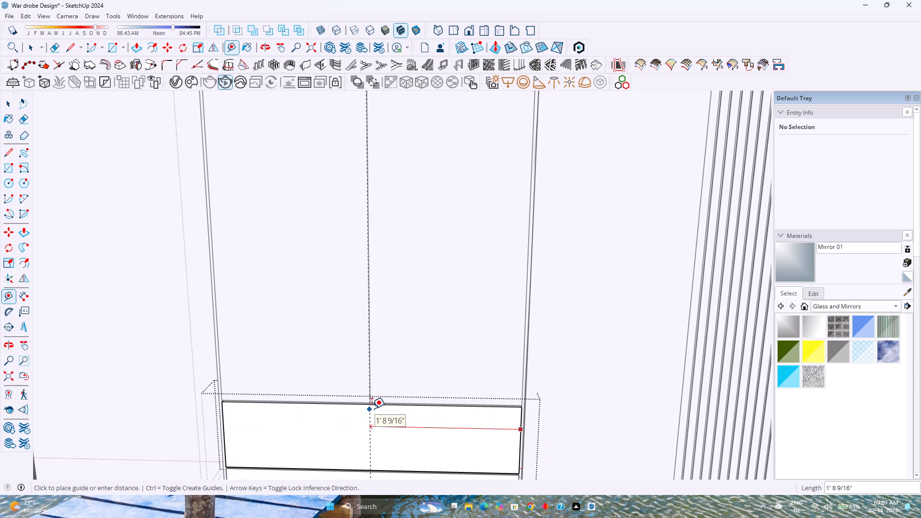
text(1'6")
key(Return)
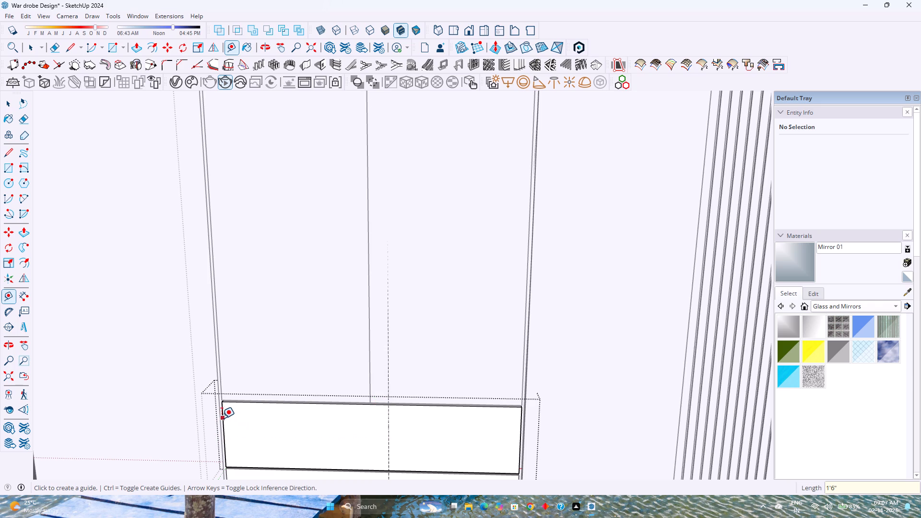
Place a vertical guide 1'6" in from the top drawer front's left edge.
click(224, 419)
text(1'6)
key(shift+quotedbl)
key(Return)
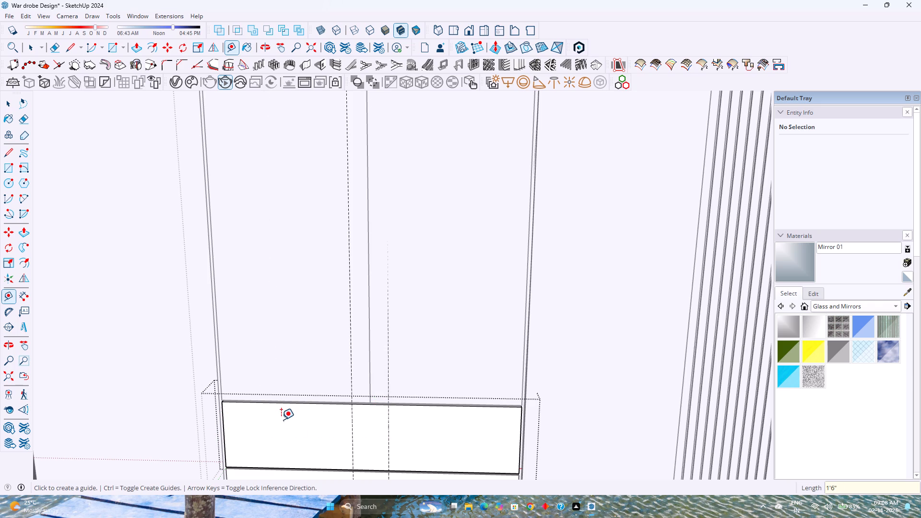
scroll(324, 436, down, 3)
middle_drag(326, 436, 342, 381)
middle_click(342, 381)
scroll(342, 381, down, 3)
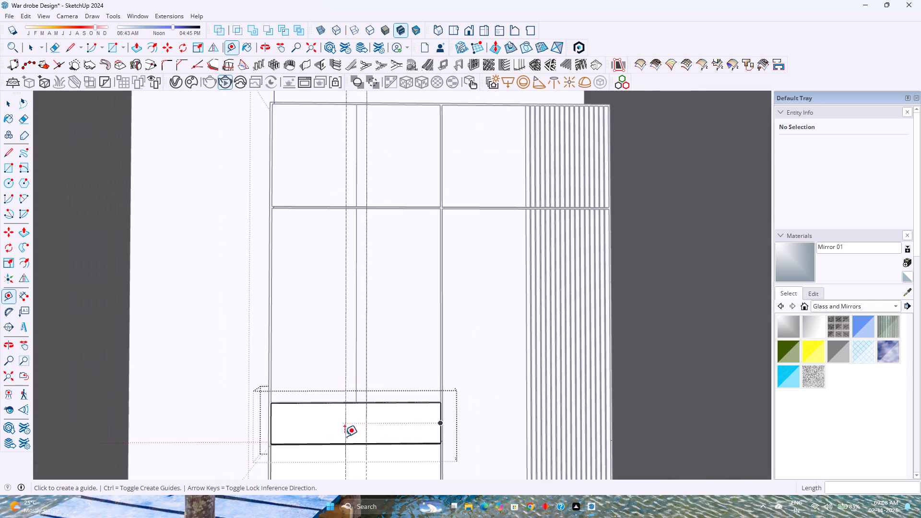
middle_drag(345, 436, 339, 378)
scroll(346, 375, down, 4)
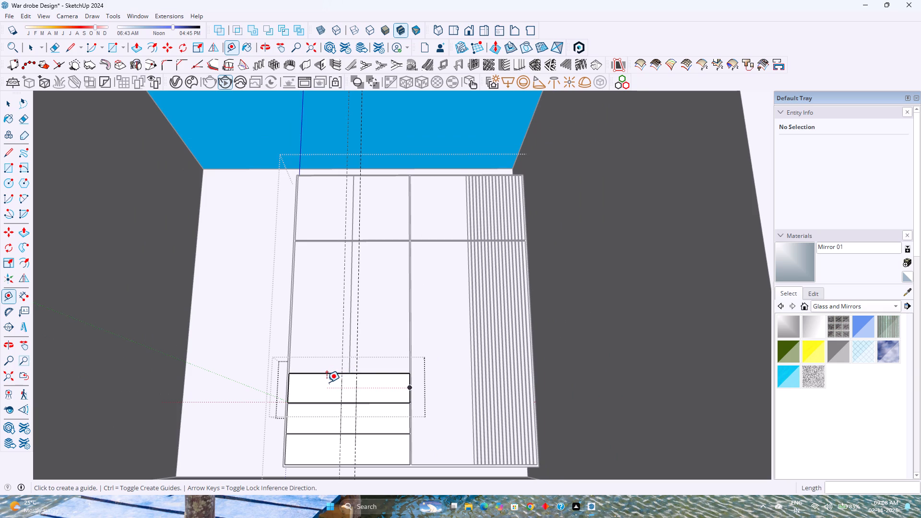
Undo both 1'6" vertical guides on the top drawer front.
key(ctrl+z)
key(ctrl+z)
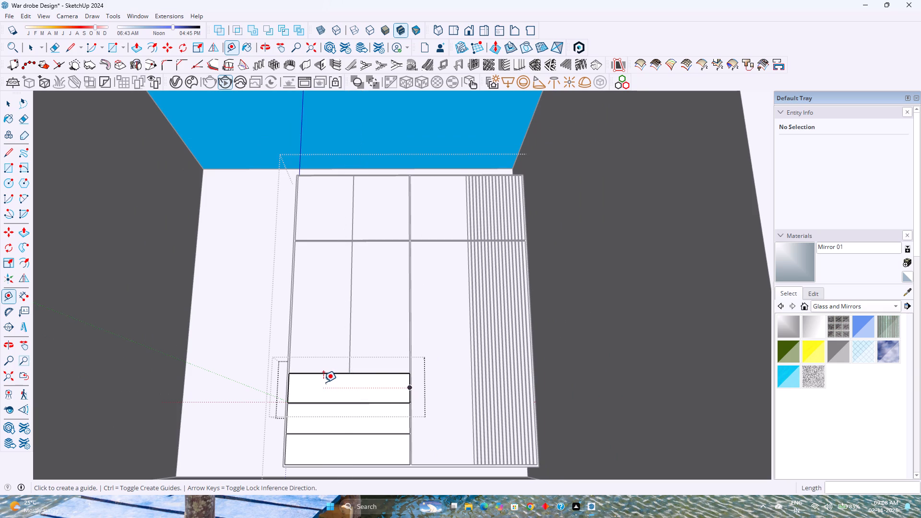
Place vertical guides 1'4" in from the top drawer front's right edge and 1'4" in from its left edge.
middle_drag(389, 395, 390, 494)
scroll(405, 432, up, 8)
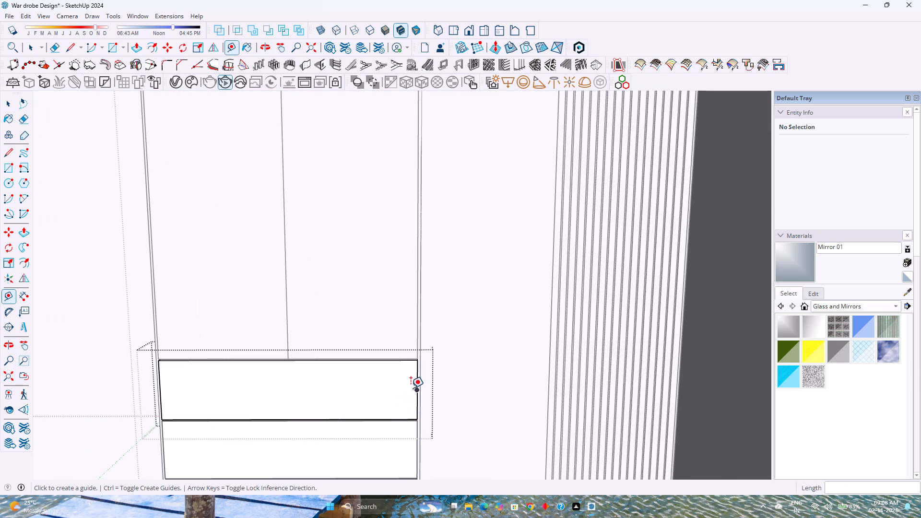
click(415, 378)
key(1)
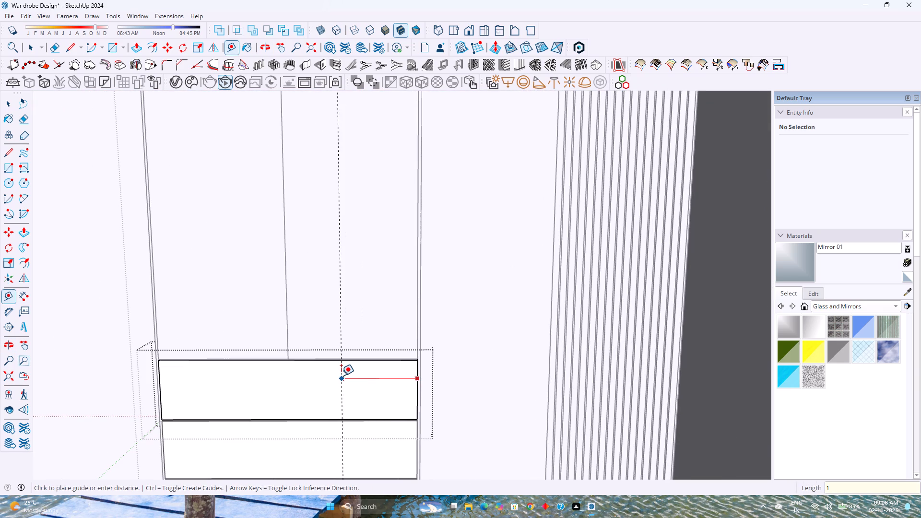
text('4)
key(shift+quotedbl)
key(Return)
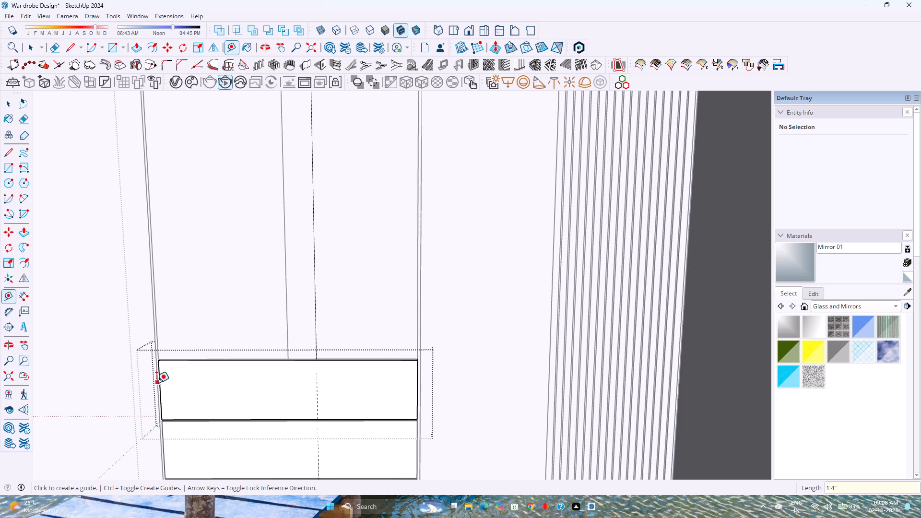
click(158, 381)
key(1)
text('4)
key(shift+quotedbl)
key(Return)
Place a horizontal guide 1.5" below the top drawer front's upper edge.
scroll(251, 423, down, 14)
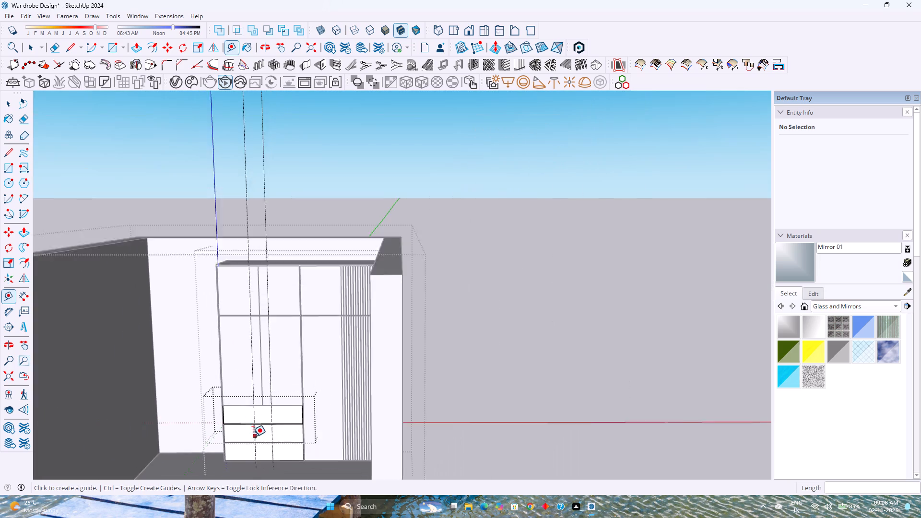
middle_drag(251, 456, 265, 397)
scroll(263, 398, up, 11)
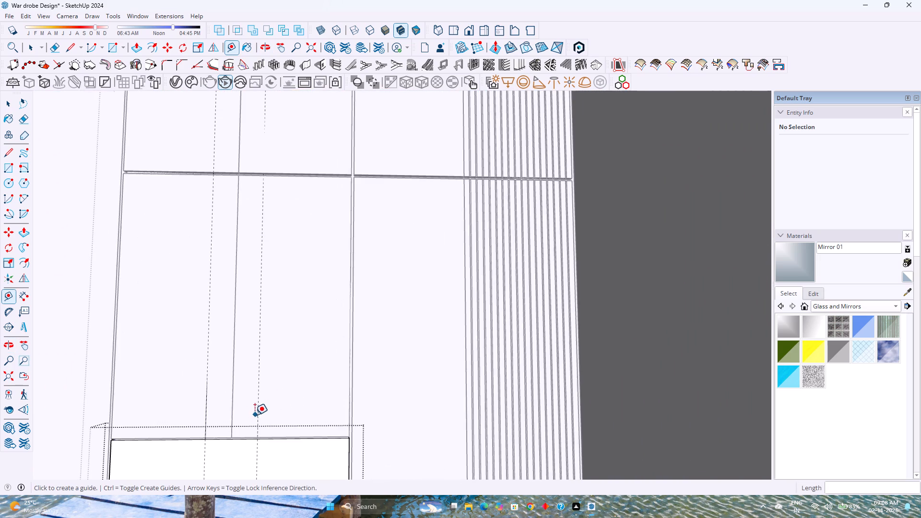
scroll(195, 412, down, 5)
scroll(219, 449, down, 1)
scroll(219, 449, up, 9)
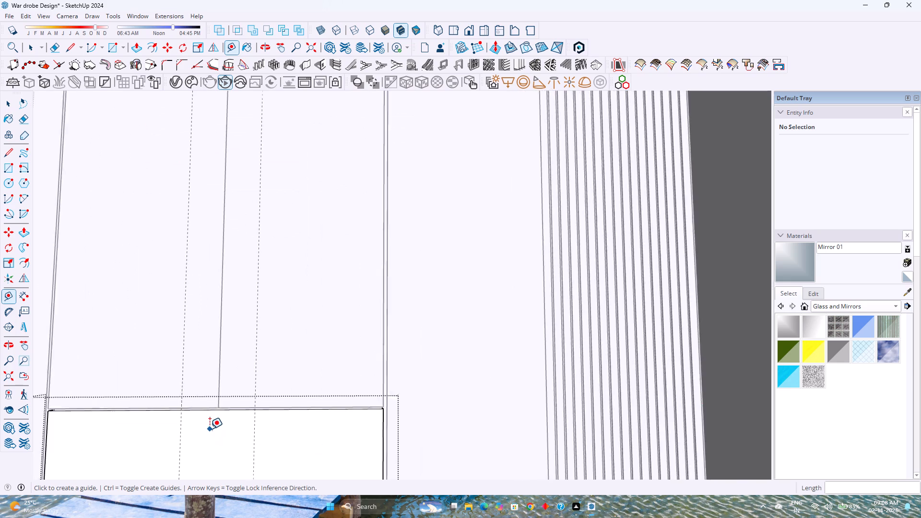
scroll(210, 429, down, 1)
scroll(209, 428, up, 13)
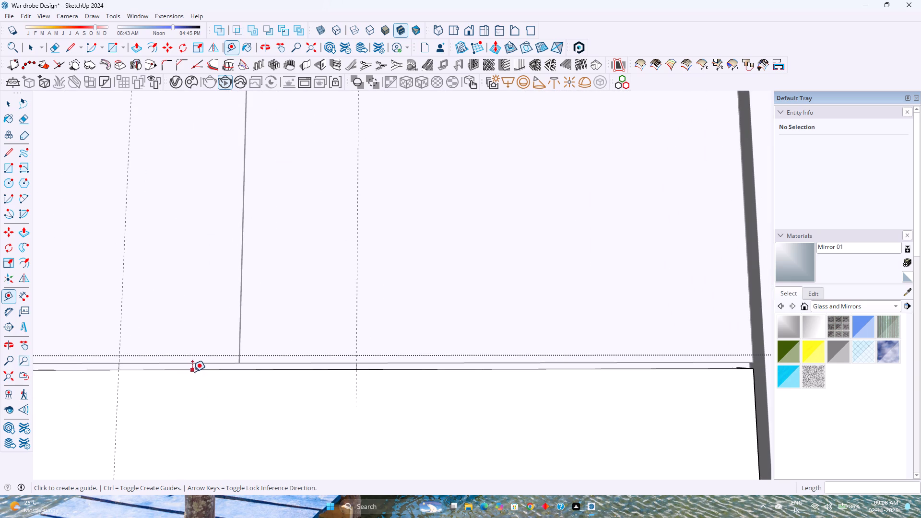
click(192, 372)
scroll(203, 409, down, 5)
middle_drag(203, 407, 216, 445)
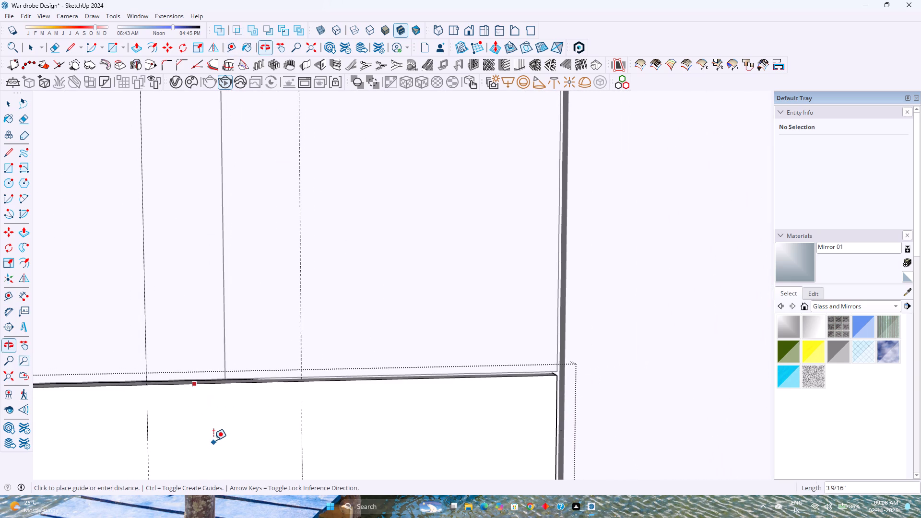
key(Up)
scroll(213, 426, down, 3)
middle_drag(208, 425, 185, 360)
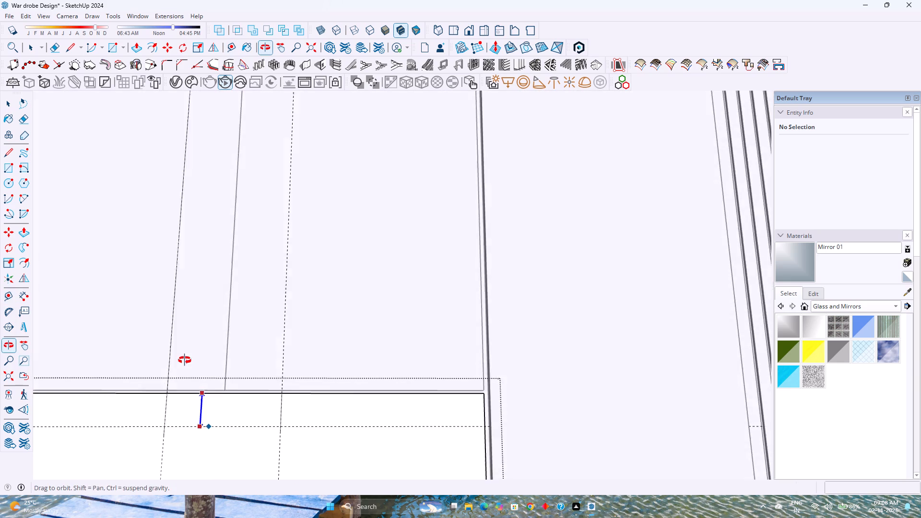
middle_drag(185, 360, 185, 359)
middle_click(185, 359)
middle_click(185, 359)
key(3)
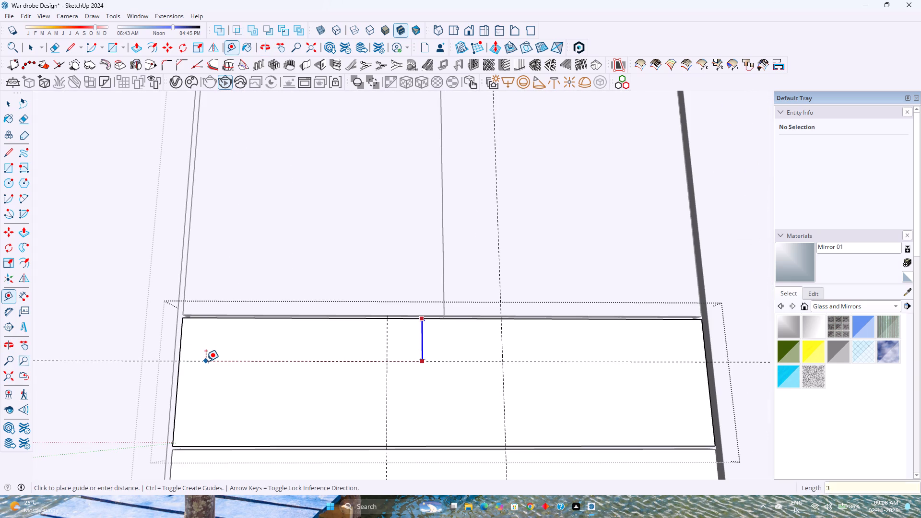
key(Return)
key(2)
key(Return)
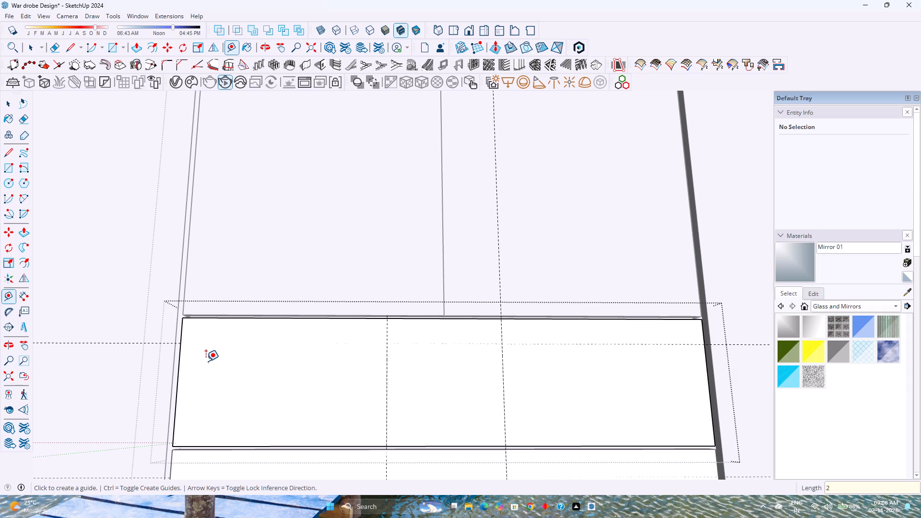
text(1.5)
key(Return)
Place a second horizontal guide 1" below the first one on the drawer front.
middle_drag(307, 334, 320, 371)
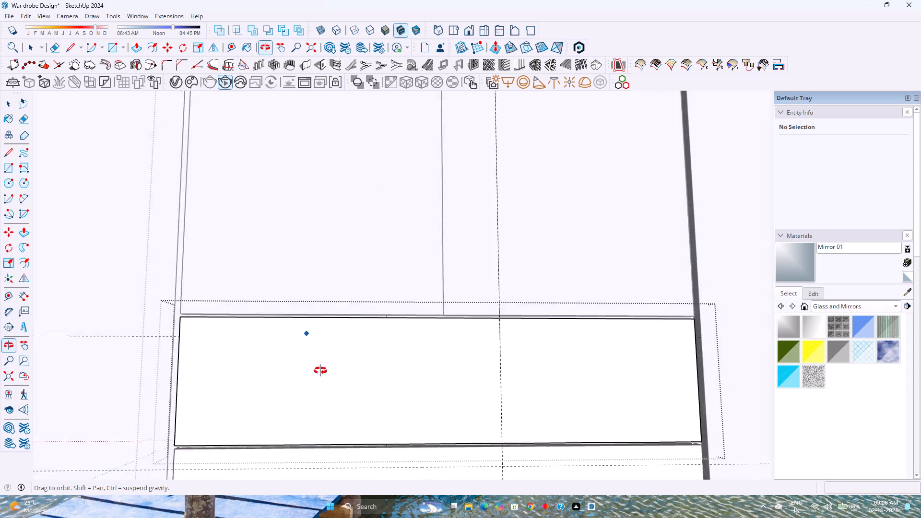
middle_drag(320, 371, 325, 396)
scroll(436, 351, up, 6)
middle_drag(464, 356, 549, 398)
click(510, 313)
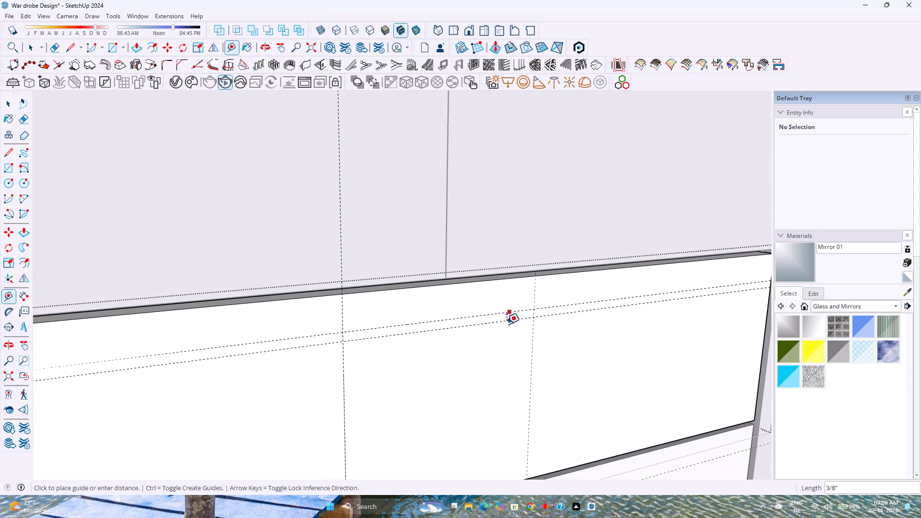
key(1)
key(Return)
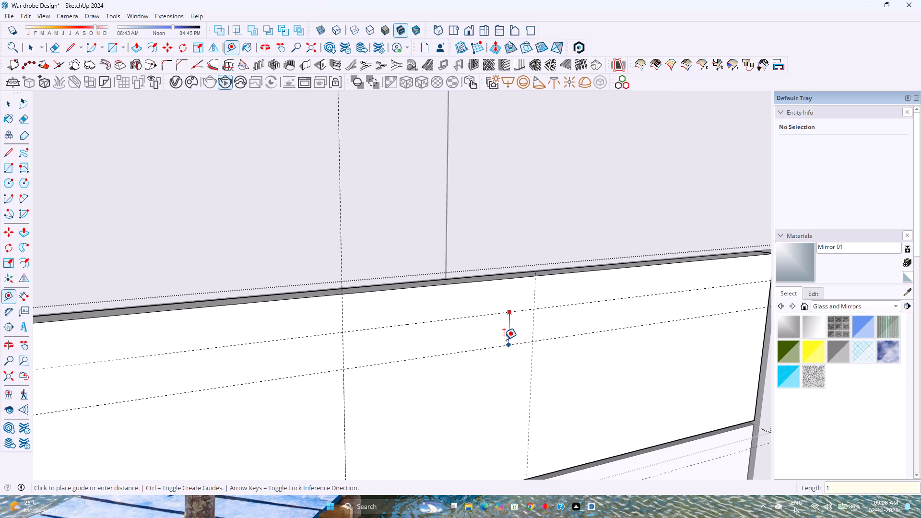
Draw a 9" by 1" rectangle on the drawer front between the four guide intersections.
scroll(381, 358, up, 3)
middle_drag(382, 362, 330, 366)
scroll(332, 366, up, 1)
text(er)
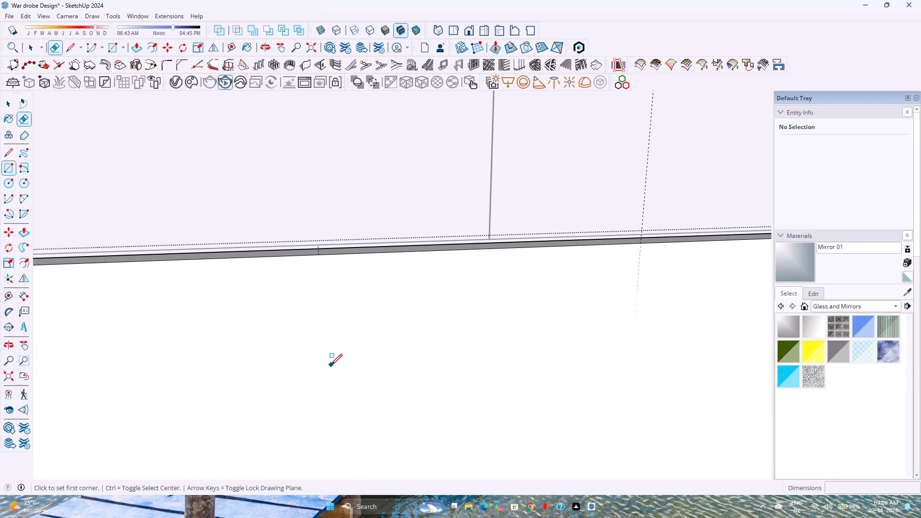
middle_drag(384, 380, 342, 364)
middle_drag(326, 338, 328, 343)
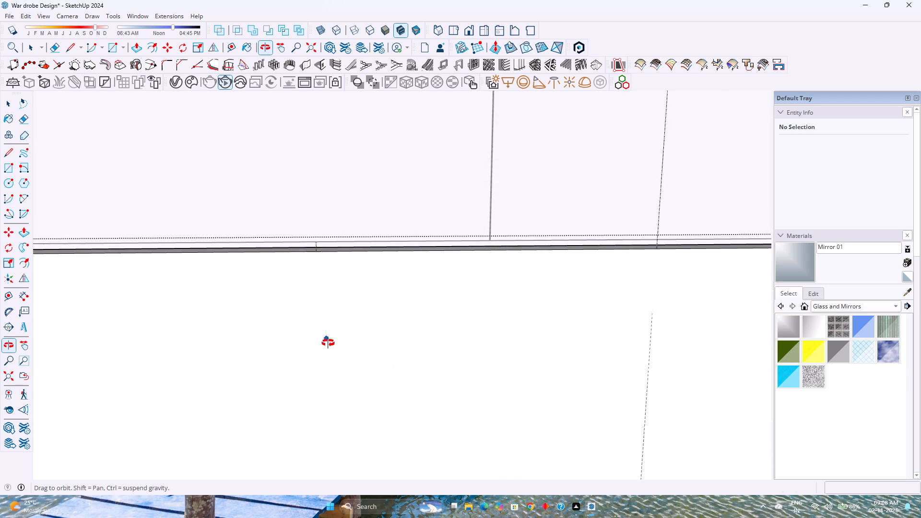
middle_drag(328, 343, 327, 343)
click(318, 307)
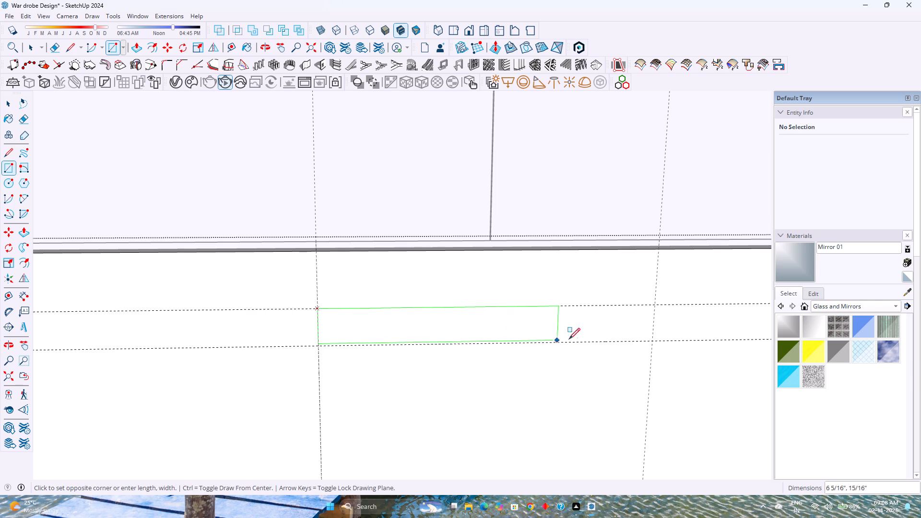
click(651, 340)
key(space)
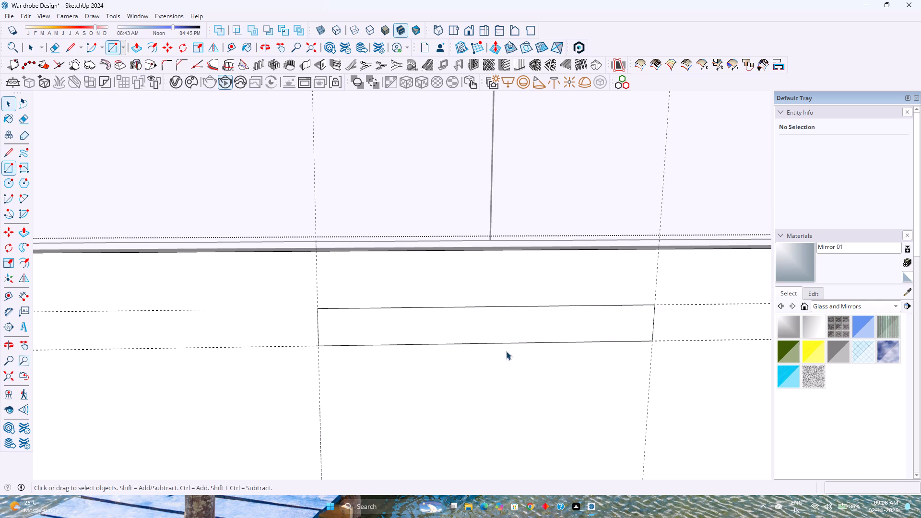
Push the rectangle 0.5" into the drawer front to form a handle recess.
key(p)
click(458, 335)
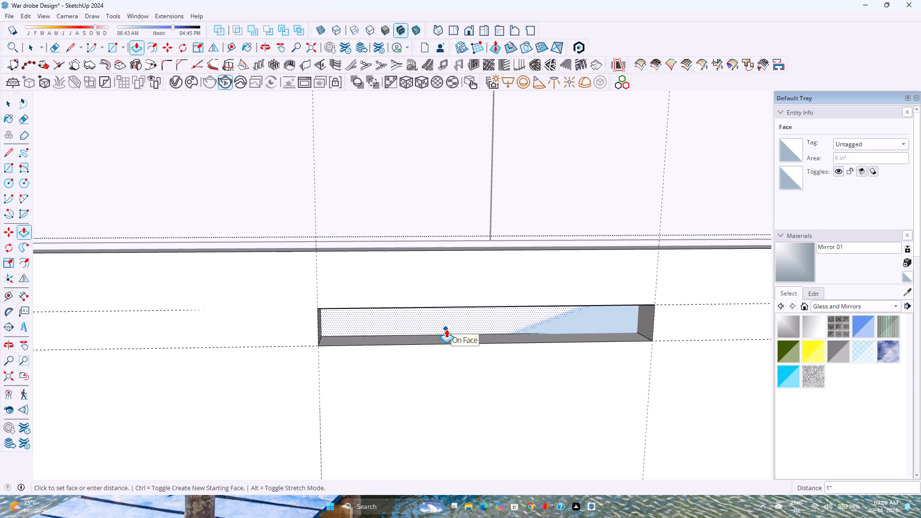
text(0.)
key(5)
key(Return)
Copy the recess's lower front edge 0.2" inward across the recess floor.
middle_drag(426, 348, 431, 350)
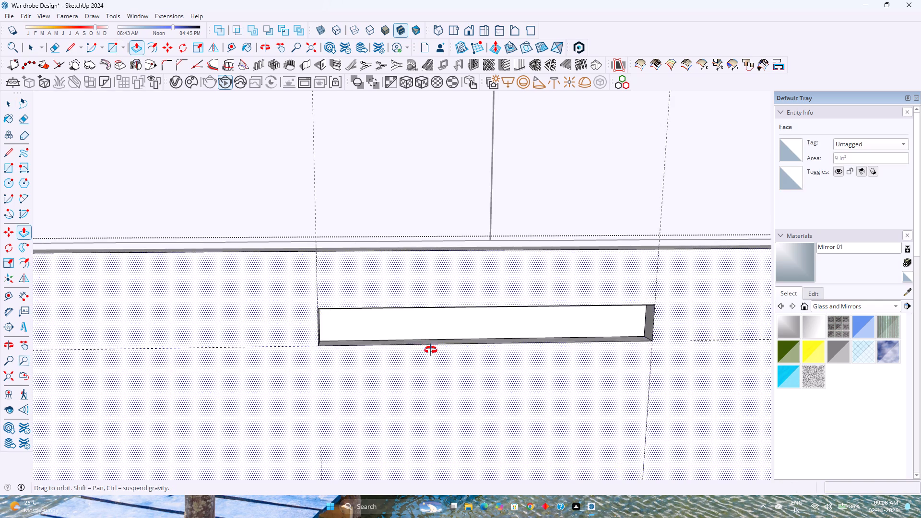
middle_drag(431, 350, 535, 410)
middle_click(535, 410)
scroll(464, 343, up, 7)
middle_drag(360, 353, 432, 369)
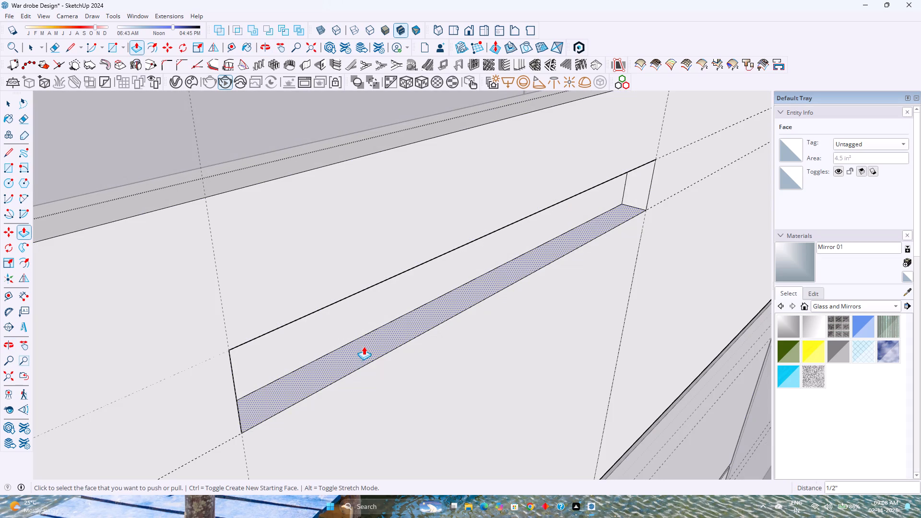
key(space)
click(385, 356)
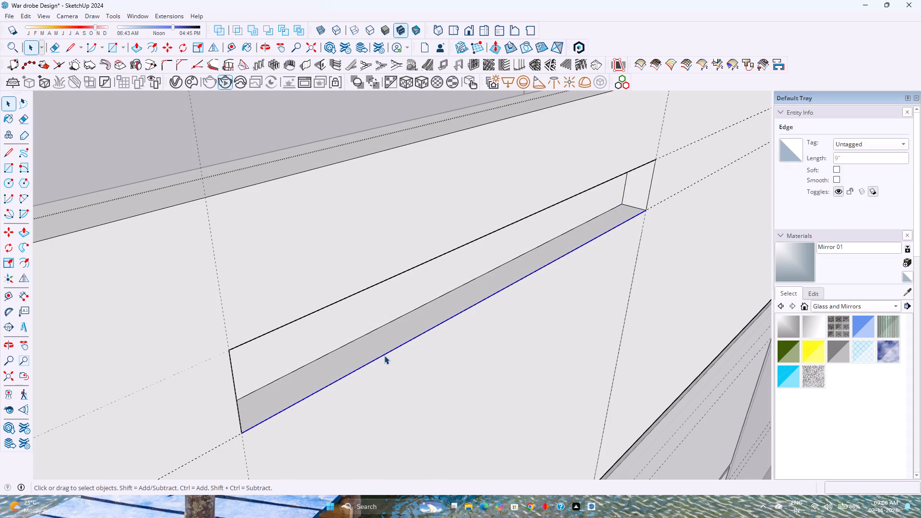
key(m)
click(644, 211)
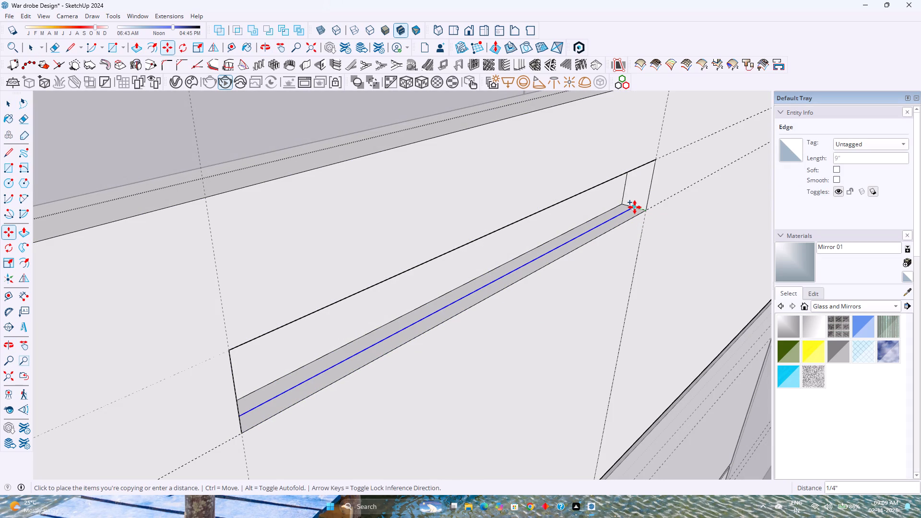
text(0.)
key(2)
key(Return)
Push the inner strip of the recess floor down 0.5" to leave a finger lip, and exit editing of the component.
key(p)
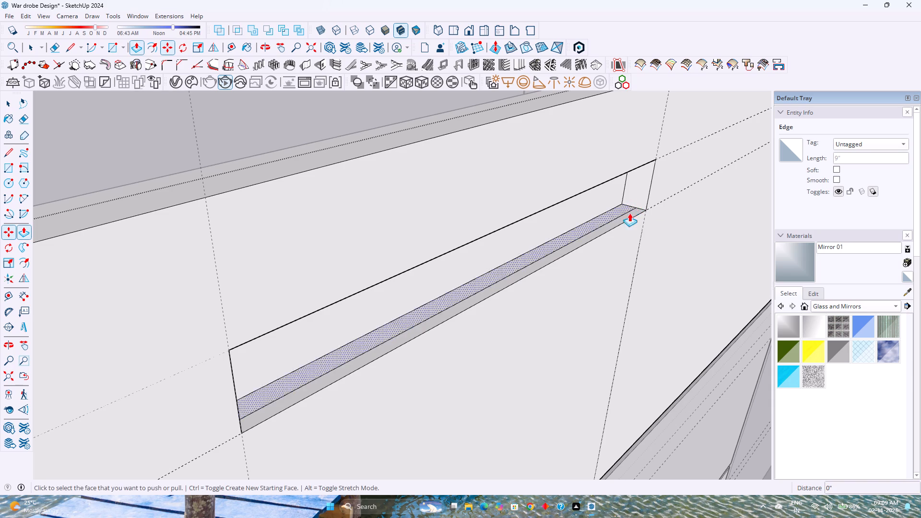
click(600, 224)
text(0.5)
key(Return)
key(space)
key(Escape)
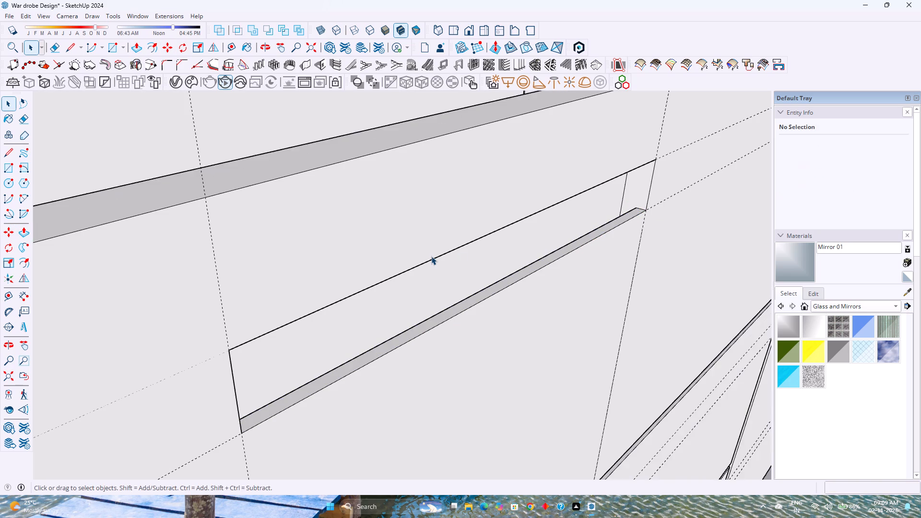
Delete all guides from the model.
scroll(431, 256, down, 6)
scroll(484, 274, down, 9)
middle_drag(479, 277, 393, 263)
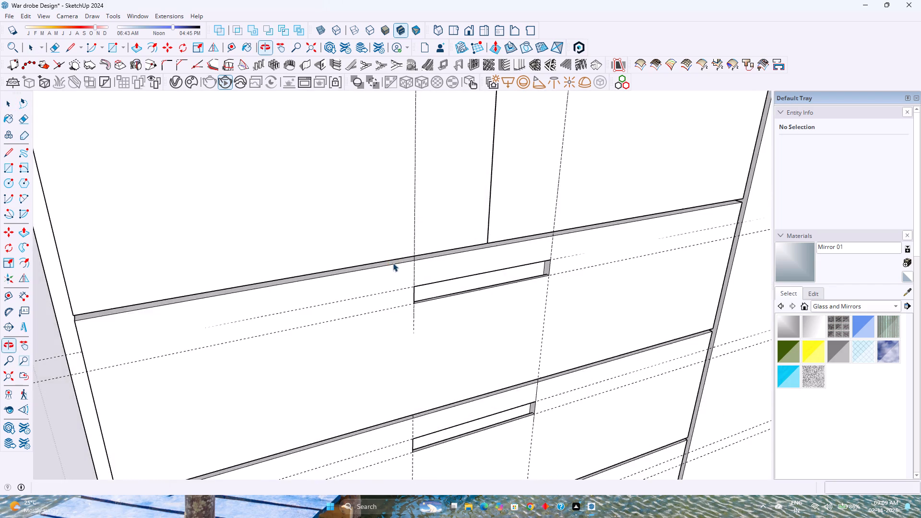
scroll(397, 258, down, 4)
shift+middle_drag(436, 283, 472, 315)
middle_drag(483, 321, 420, 312)
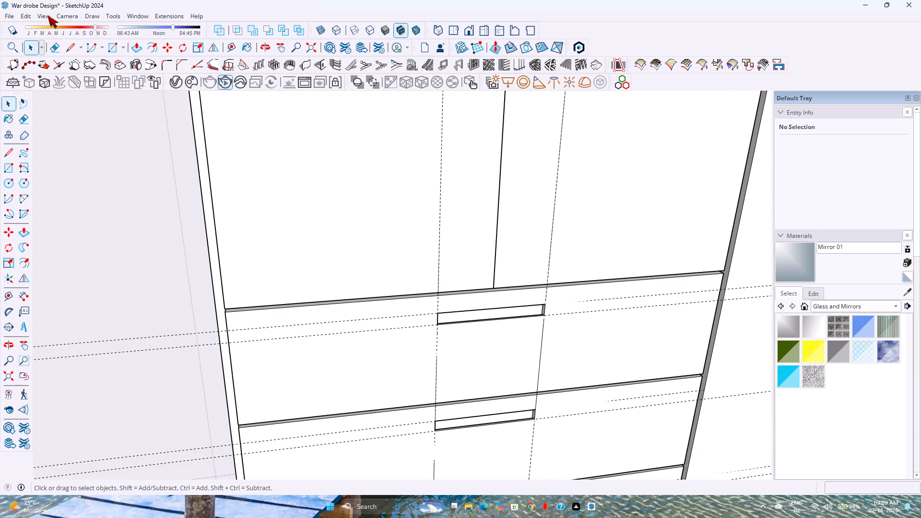
click(25, 19)
click(49, 116)
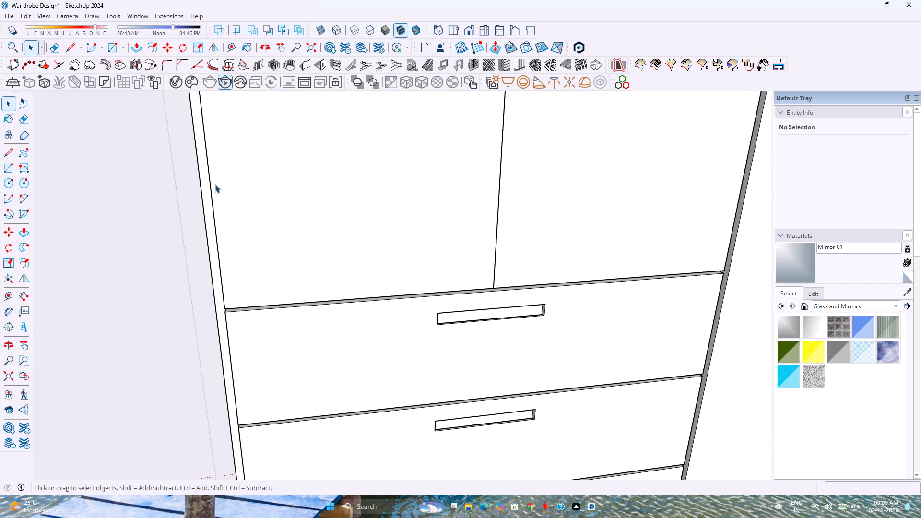
Examine the drawer handle recesses and the whole wardrobe within the room.
scroll(245, 185, down, 6)
shift+middle_click(366, 201)
shift+middle_drag(369, 205, 369, 213)
shift+middle_drag(334, 272, 319, 290)
shift+scroll(310, 297, down, 11)
shift+middle_drag(324, 248, 332, 330)
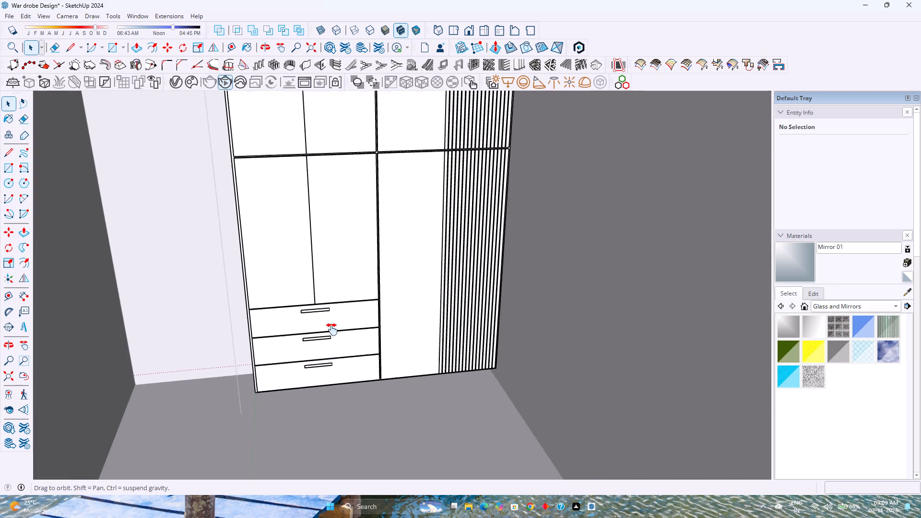
shift+middle_drag(332, 330, 337, 367)
scroll(335, 355, down, 5)
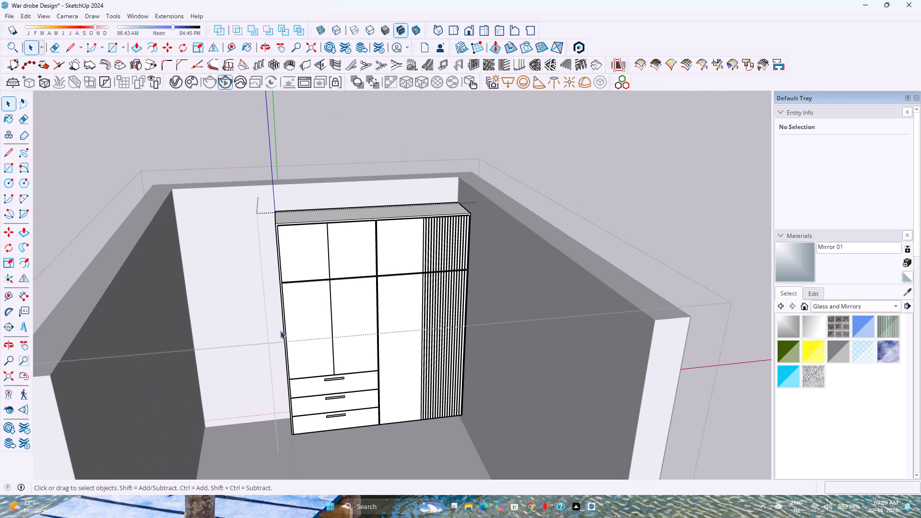
Examine the wardrobe and the bare back wall beside it from several angles, leaving the nested group that is open.
middle_drag(362, 337, 312, 359)
middle_click(370, 317)
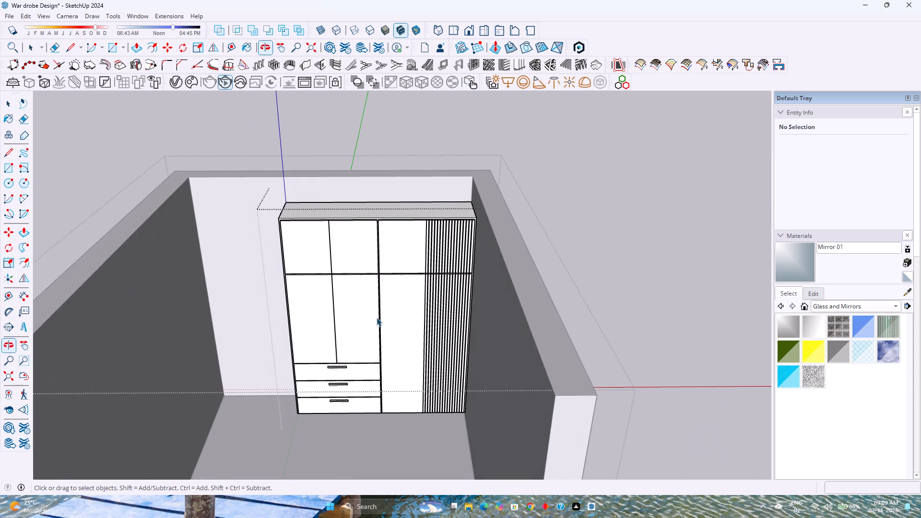
scroll(377, 318, down, 3)
middle_drag(267, 389, 304, 261)
scroll(349, 335, up, 4)
middle_drag(349, 335, 346, 336)
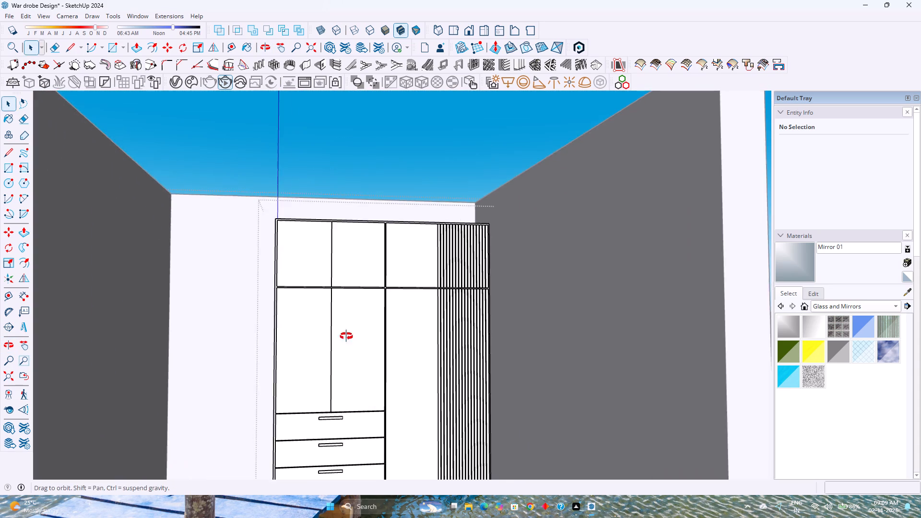
middle_drag(346, 336, 312, 329)
scroll(314, 327, down, 6)
middle_drag(292, 335, 337, 343)
scroll(340, 341, down, 2)
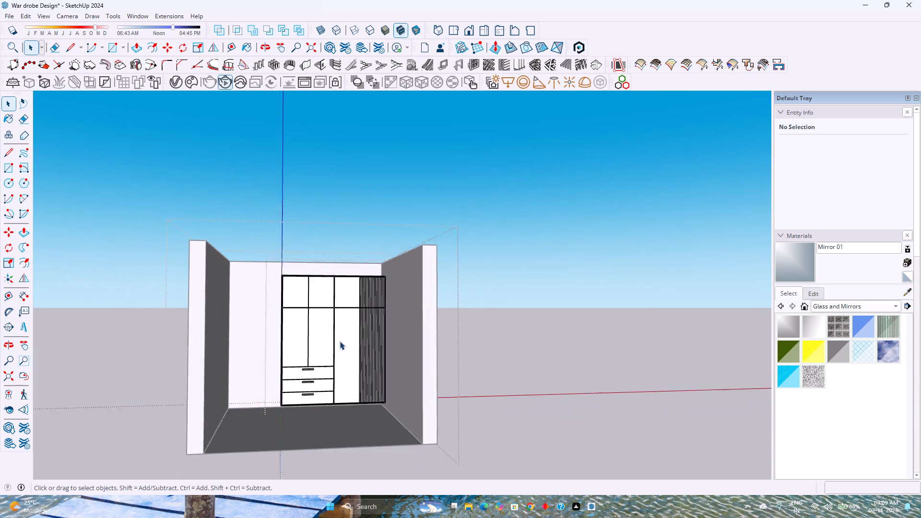
scroll(340, 341, down, 4)
middle_drag(239, 372, 241, 446)
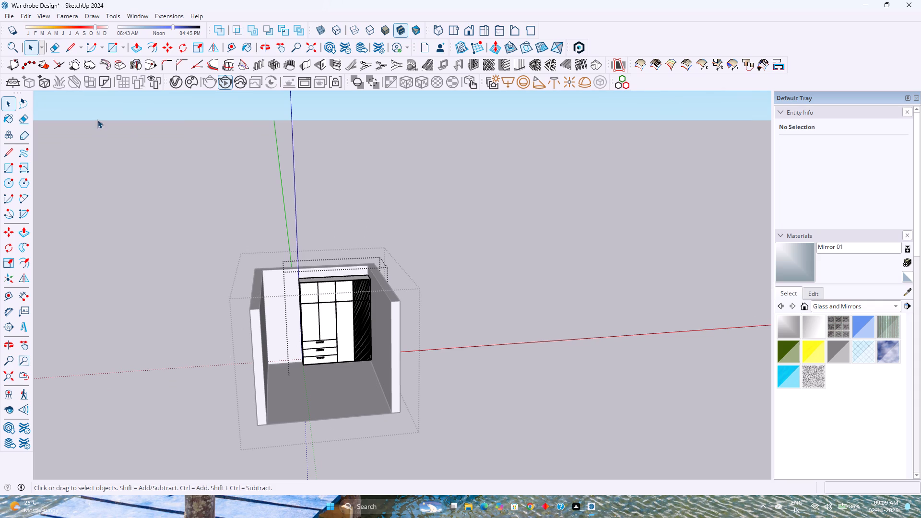
scroll(307, 292, up, 5)
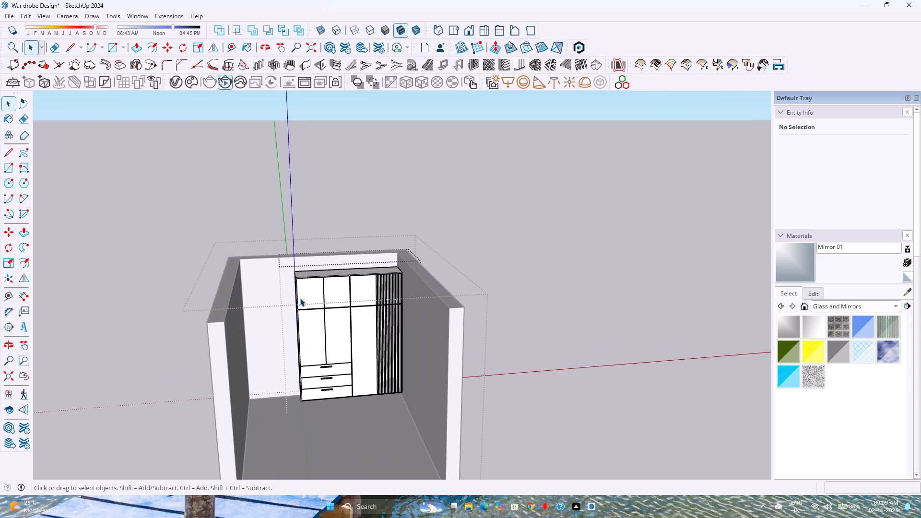
scroll(300, 298, up, 5)
middle_drag(288, 302, 374, 280)
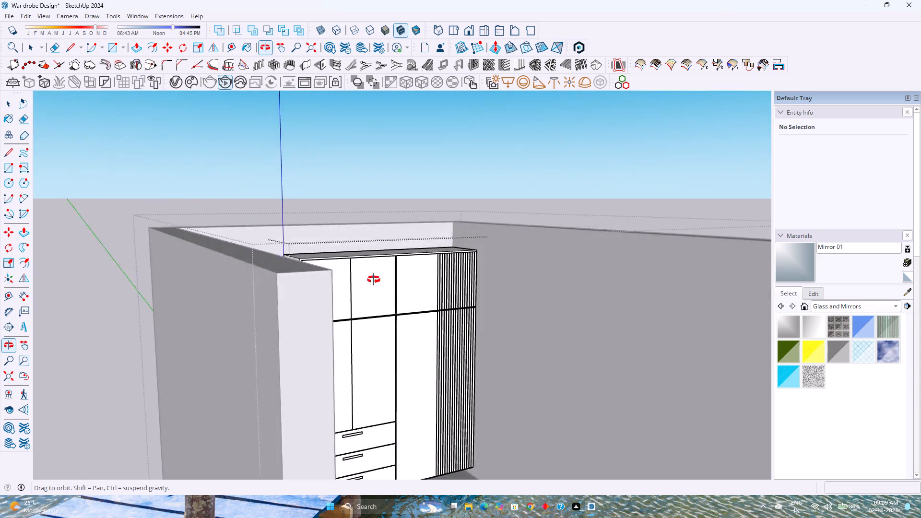
middle_drag(374, 280, 379, 283)
middle_drag(380, 285, 392, 300)
middle_drag(395, 320, 275, 338)
scroll(296, 311, down, 5)
middle_drag(295, 312, 265, 267)
scroll(266, 267, up, 1)
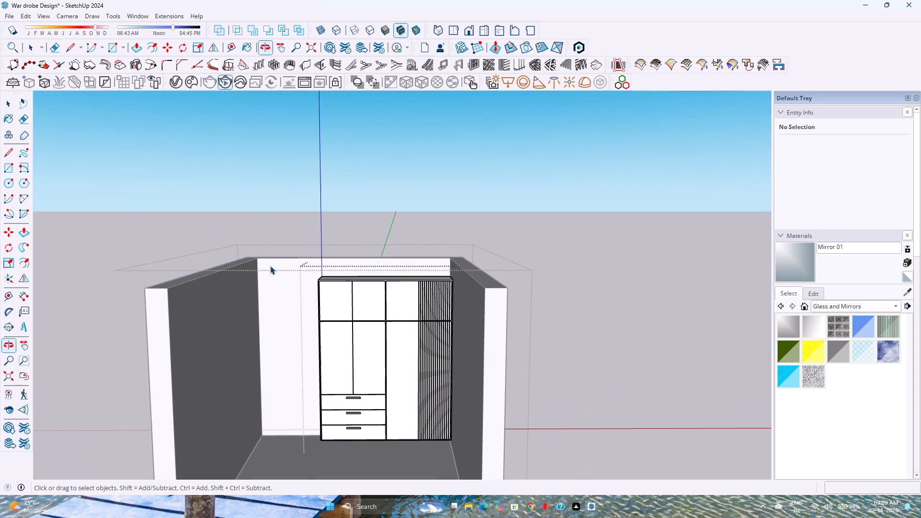
key(Escape)
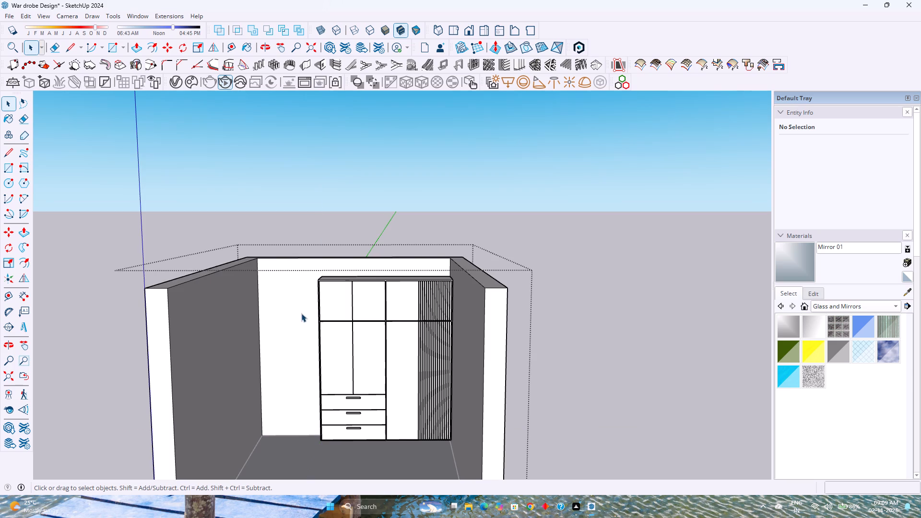
scroll(296, 363, up, 2)
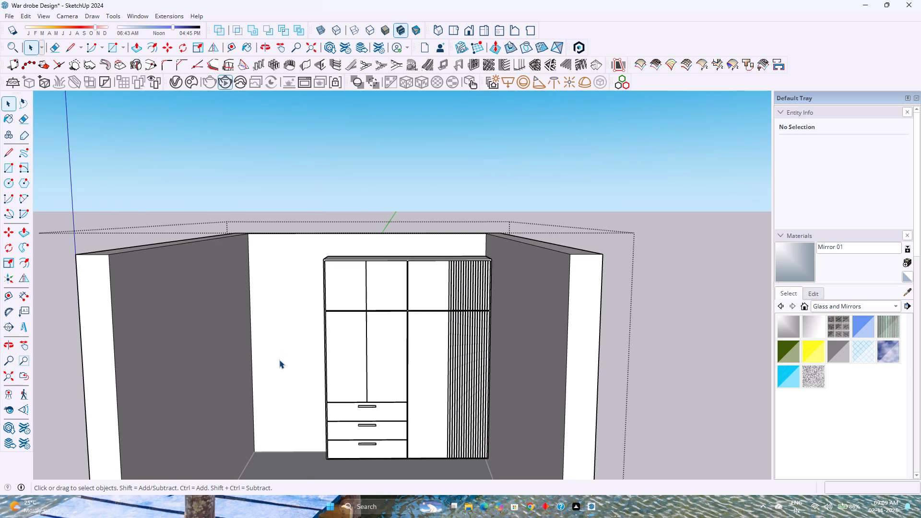
scroll(280, 360, down, 2)
middle_drag(320, 492, 330, 441)
scroll(331, 441, up, 4)
middle_drag(330, 440, 388, 376)
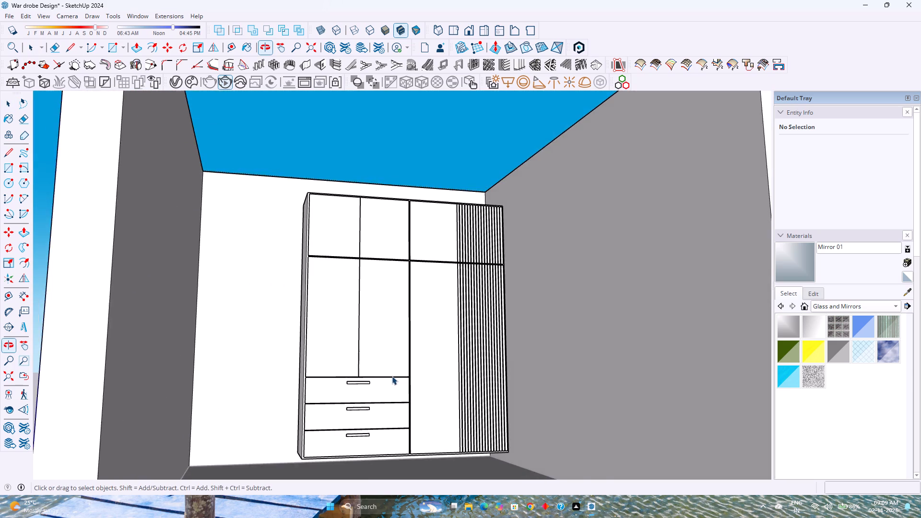
scroll(392, 376, down, 4)
middle_drag(363, 427, 339, 395)
scroll(327, 403, up, 6)
middle_click(327, 403)
middle_click(327, 403)
scroll(327, 403, down, 2)
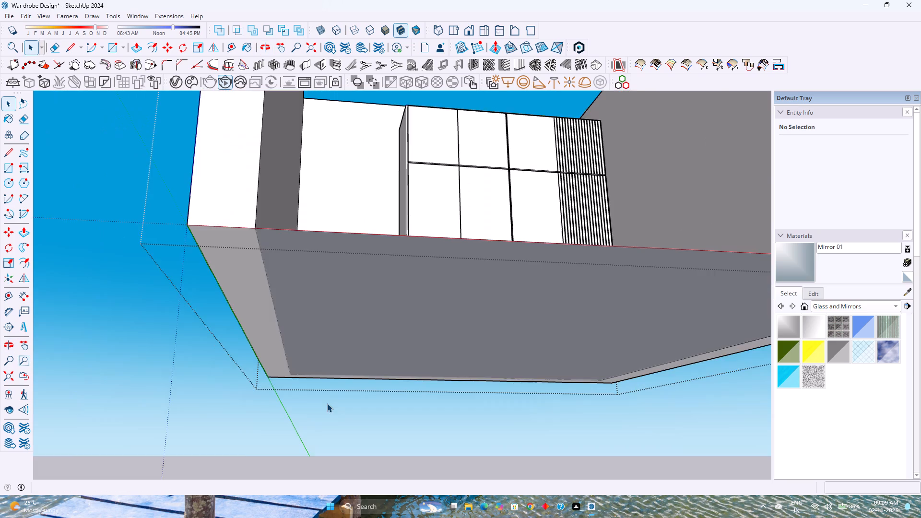
scroll(327, 403, down, 6)
middle_drag(361, 371, 338, 433)
scroll(333, 415, up, 1)
scroll(335, 412, down, 3)
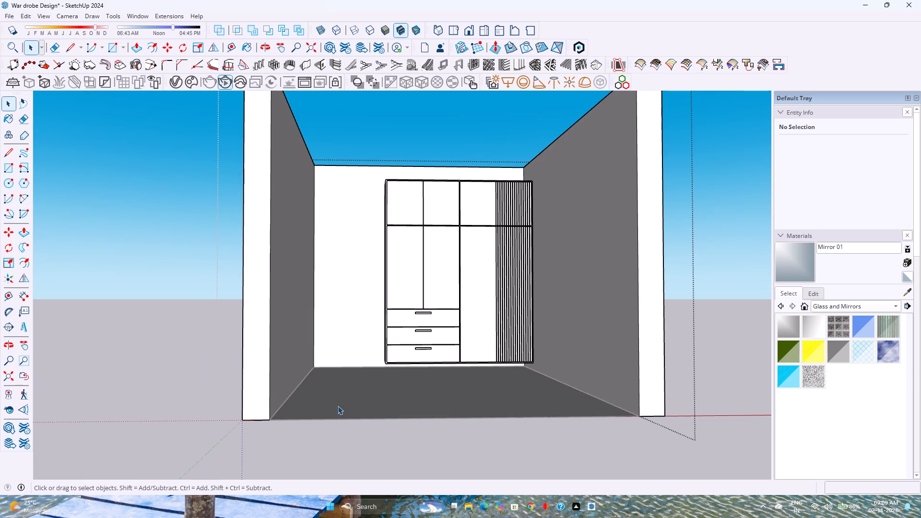
scroll(338, 406, down, 1)
middle_drag(338, 406, 333, 442)
scroll(358, 381, up, 4)
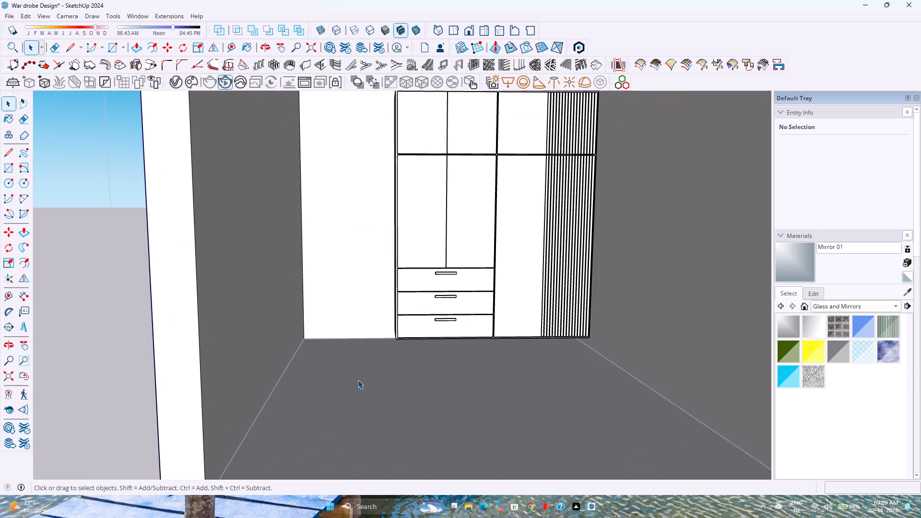
scroll(358, 379, up, 4)
Place a horizontal guide on the back wall 4" above the floor edge beside the wardrobe.
click(236, 50)
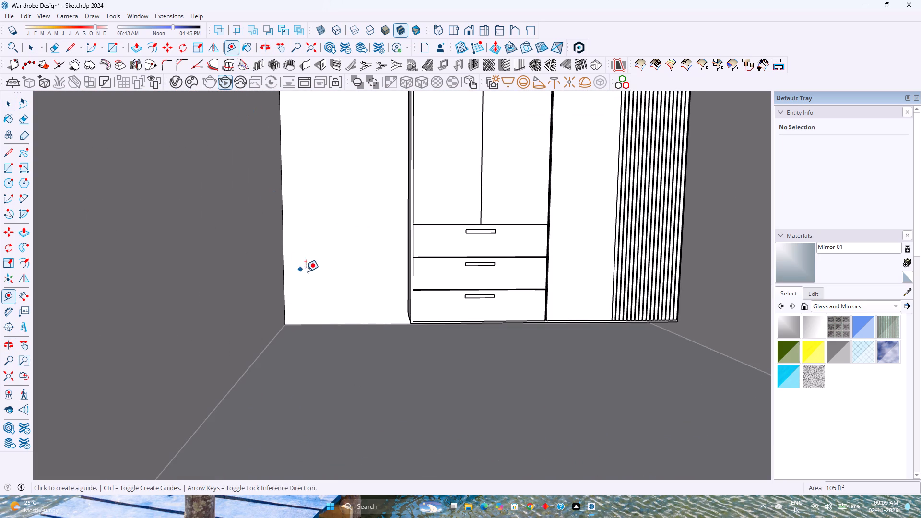
click(356, 324)
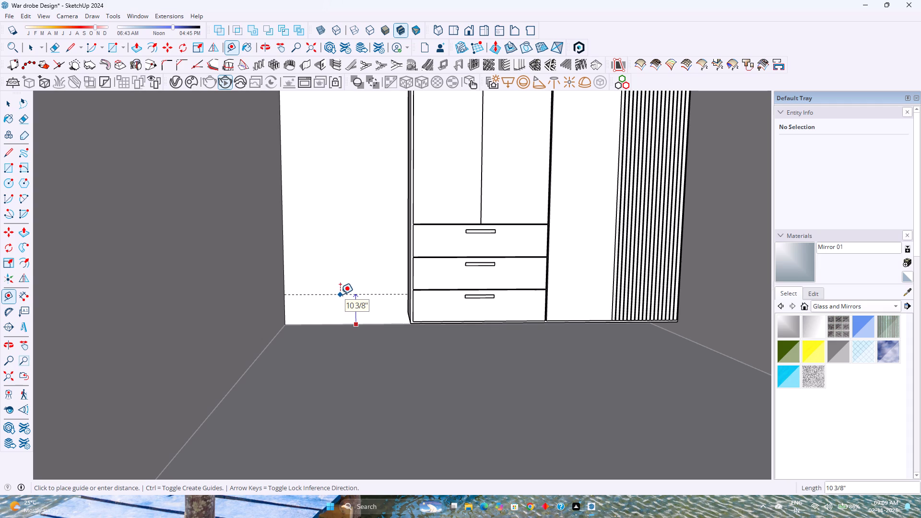
key(Up)
key(4)
key(Return)
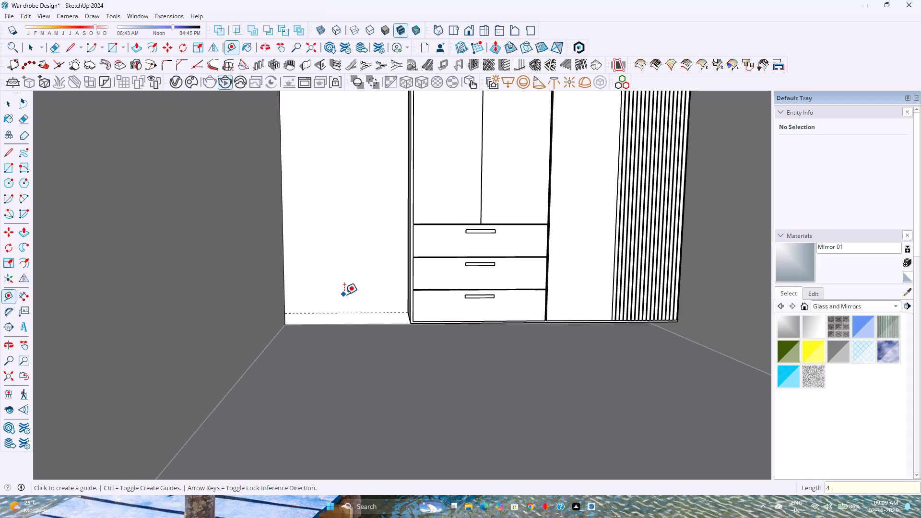
Place a horizontal guide 1' below the back wall's top edge, level with the wardrobe's top.
middle_drag(344, 294, 359, 337)
scroll(354, 314, down, 3)
shift+middle_drag(353, 309, 371, 374)
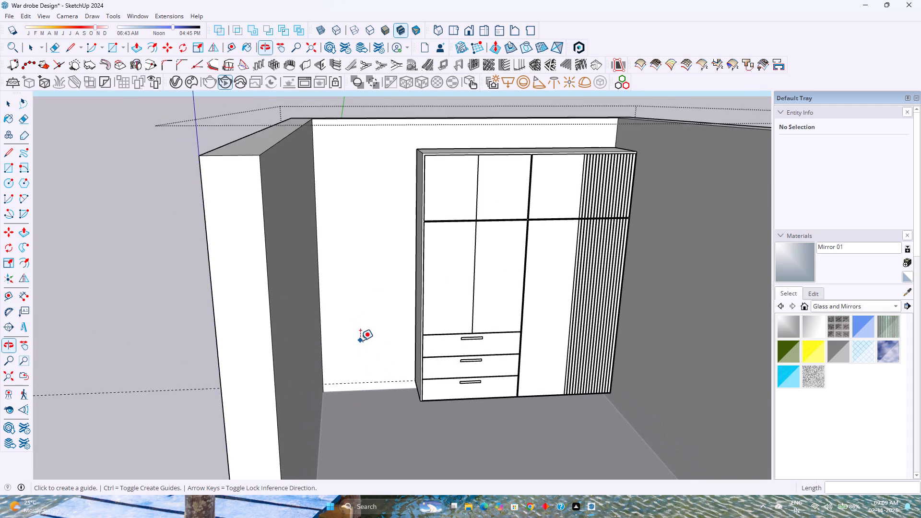
scroll(360, 341, down, 2)
click(397, 159)
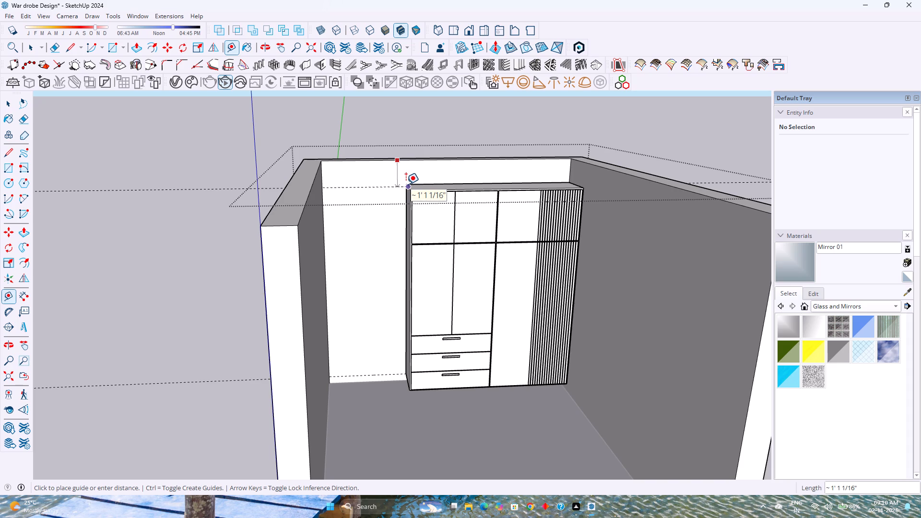
key(Up)
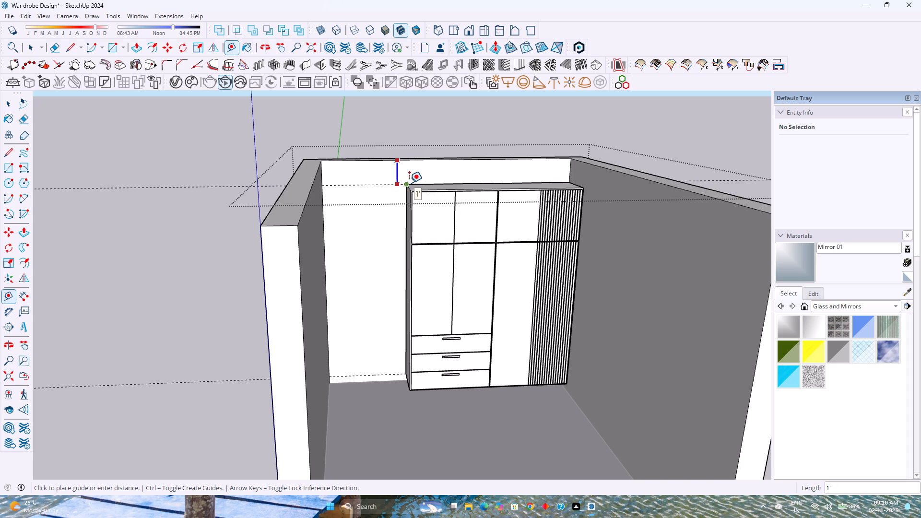
click(409, 183)
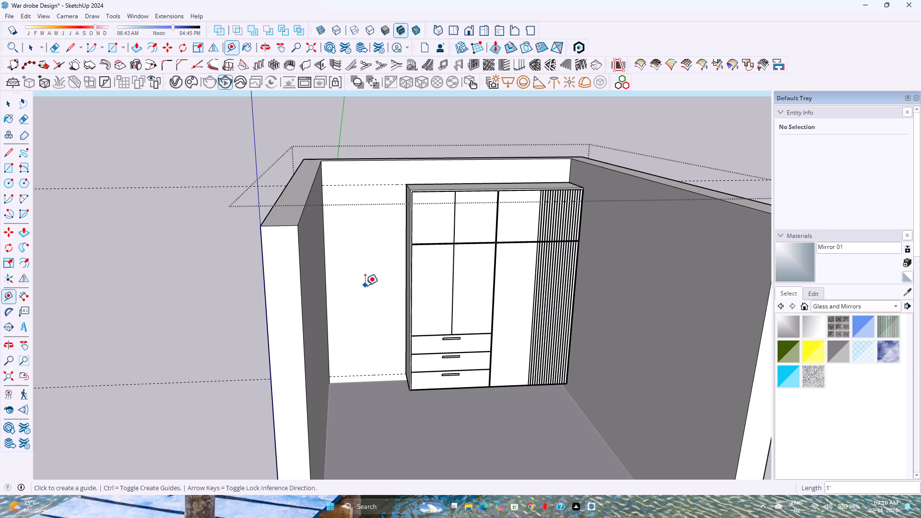
Draw a 3' 6" by 8' 8" rectangle between the two guides on the wall beside the wardrobe.
scroll(375, 290, up, 7)
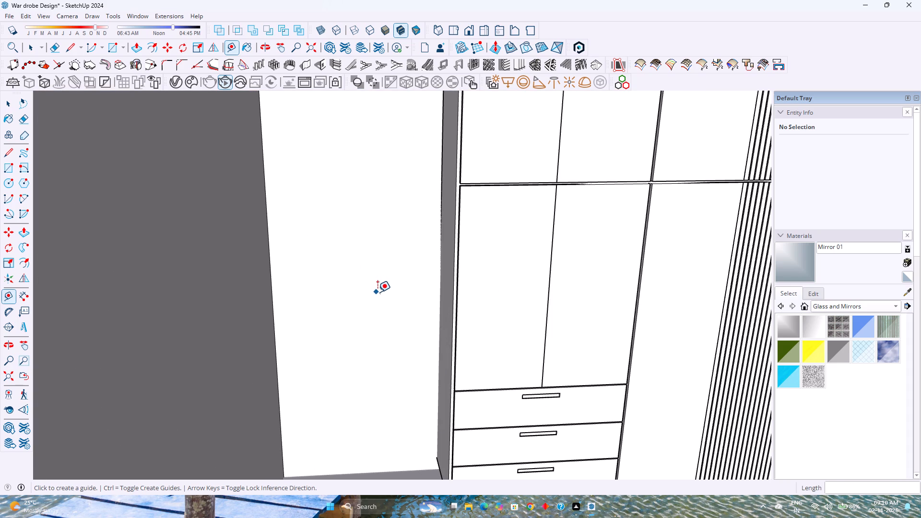
scroll(380, 262, down, 4)
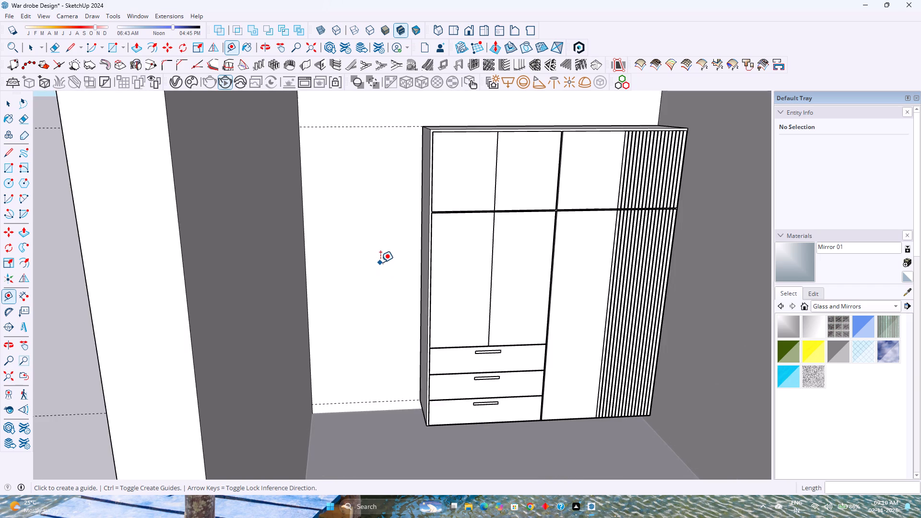
scroll(379, 262, down, 1)
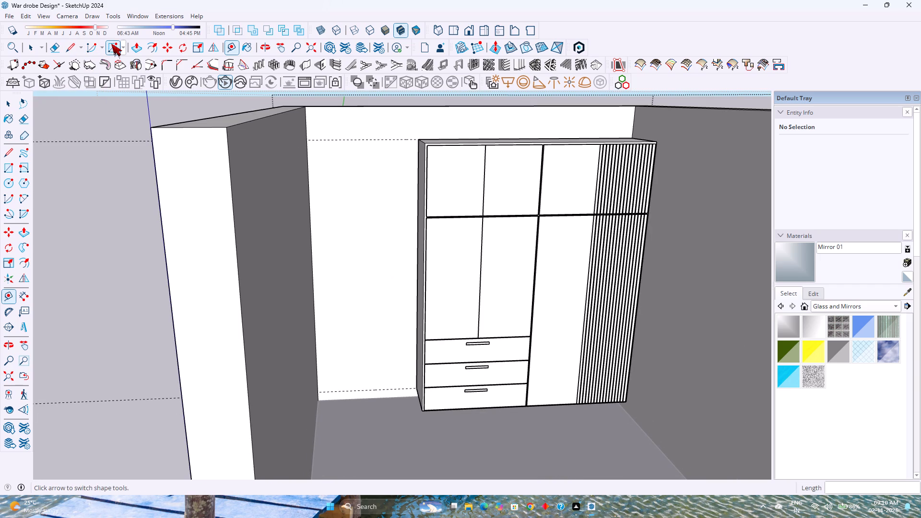
click(111, 44)
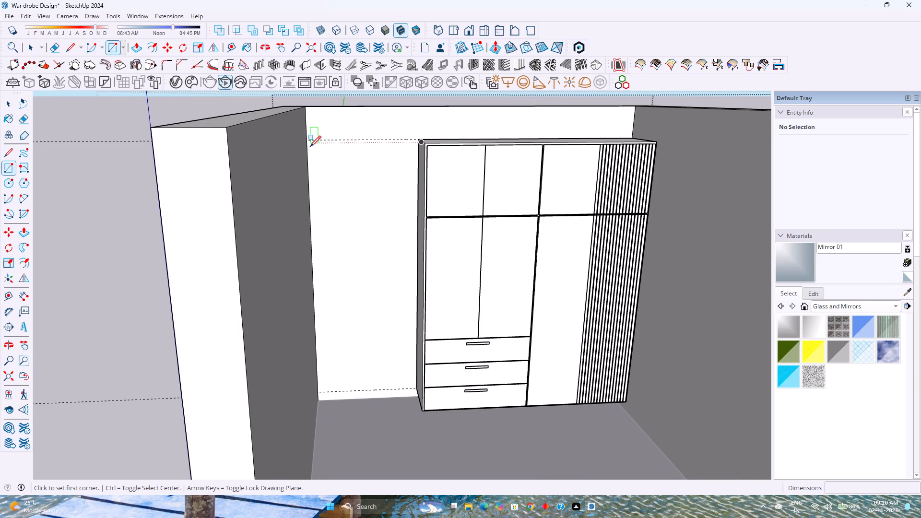
click(308, 141)
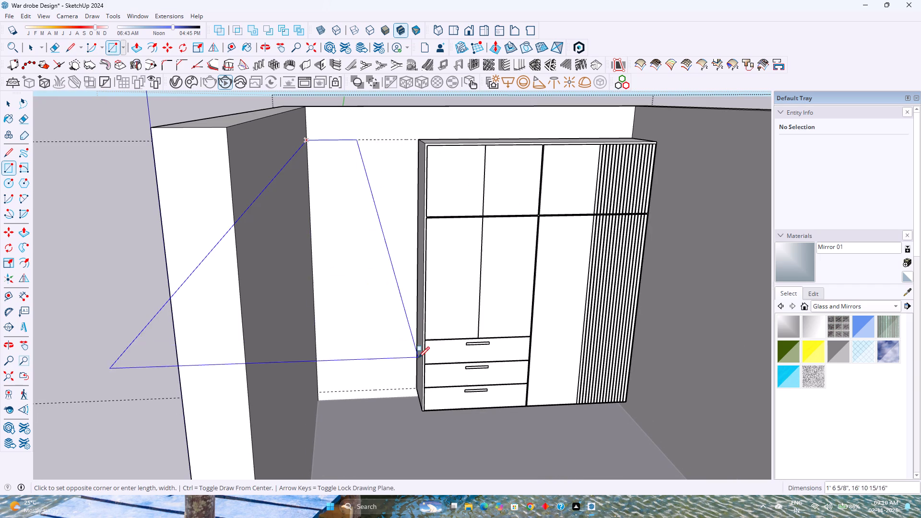
click(419, 391)
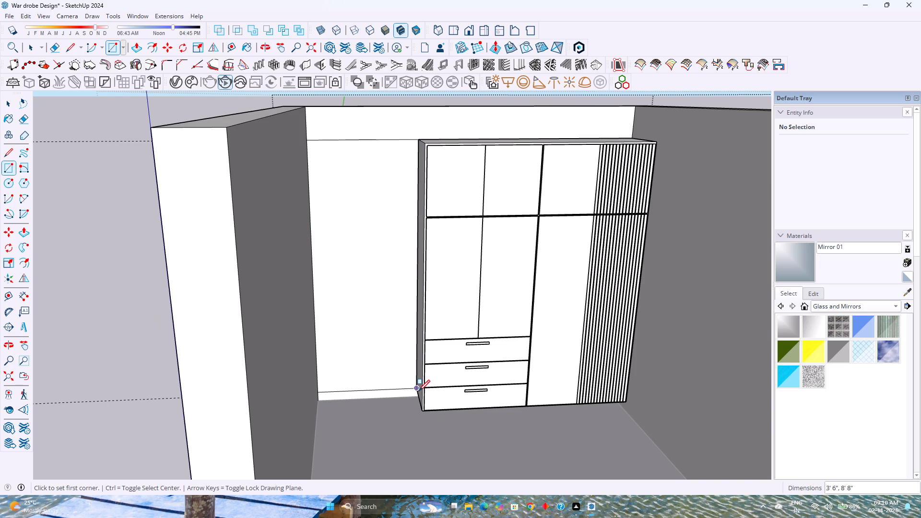
Group the new wall rectangle with its edges and open the group for editing.
key(space)
double_click(386, 332)
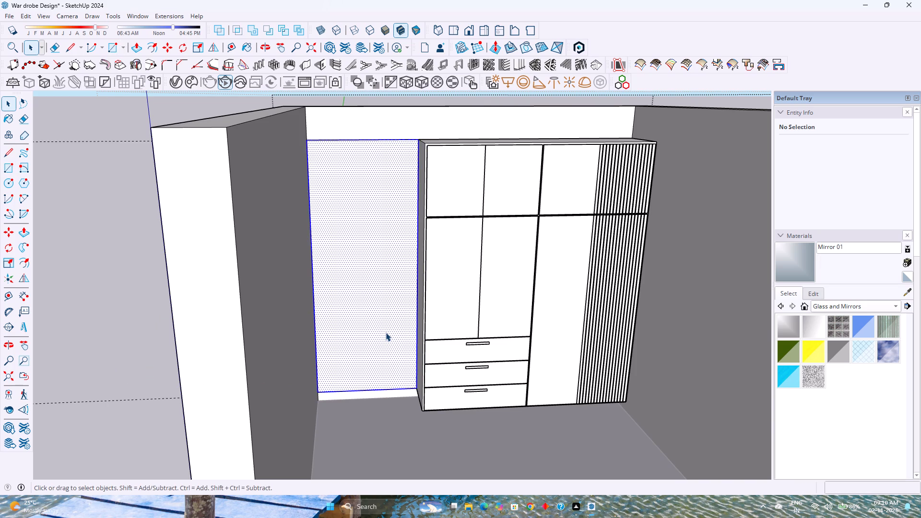
right_click(386, 332)
click(398, 146)
double_click(378, 171)
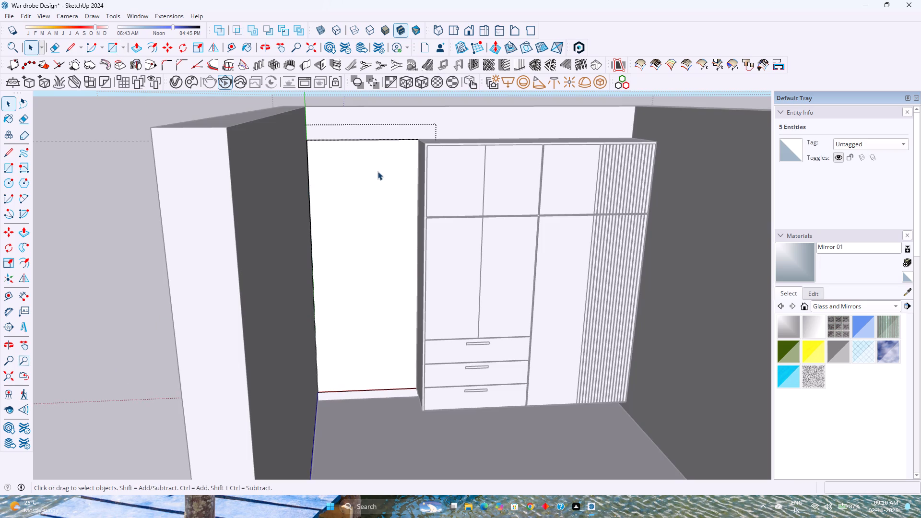
Offset the wall panel's outline 1" inward to form a border.
shift+middle_drag(375, 191, 378, 269)
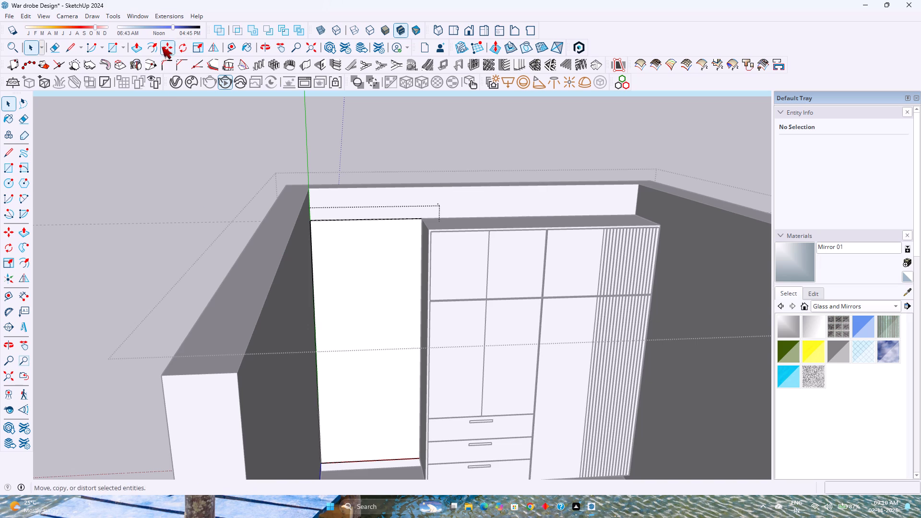
click(154, 47)
click(358, 226)
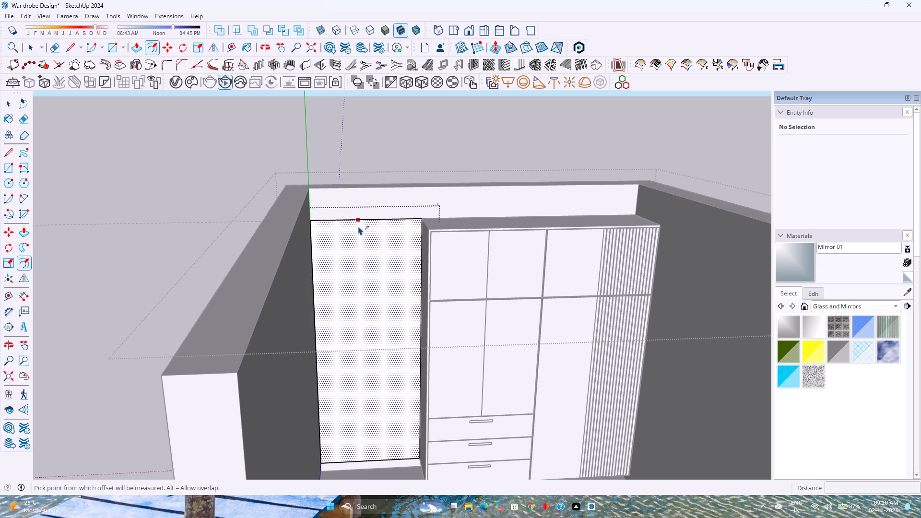
key(1)
key(Return)
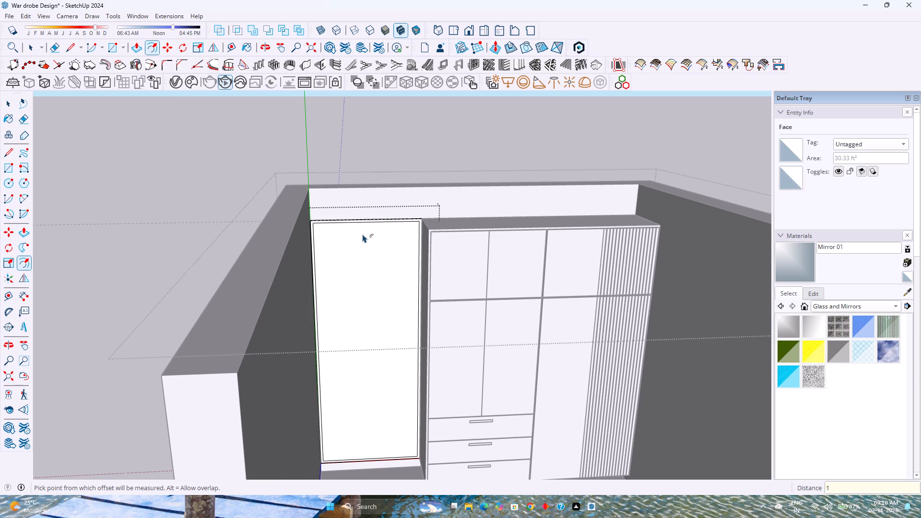
key(space)
Push/Pull the wall panel's 1" border outward 1' 8", toward the front of the adjacent wardrobe.
scroll(367, 236, down, 4)
shift+middle_drag(357, 284, 350, 259)
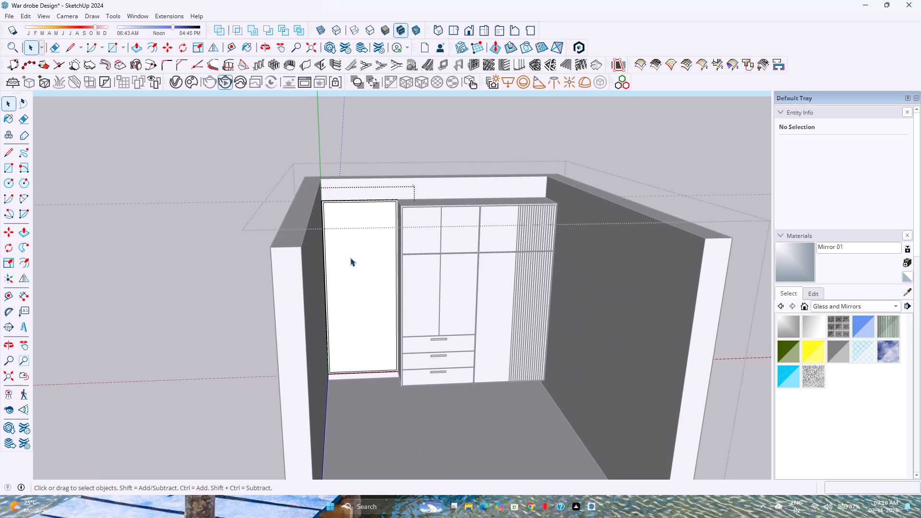
scroll(346, 255, up, 4)
scroll(346, 253, down, 3)
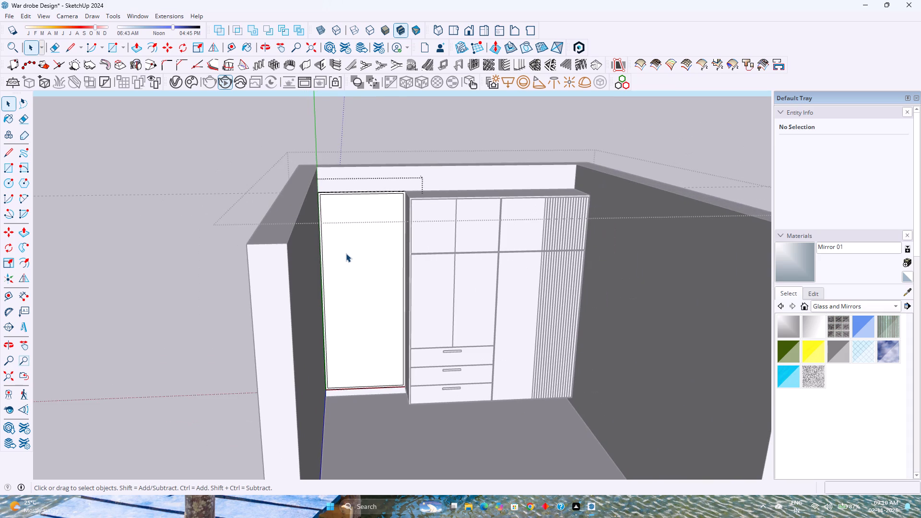
scroll(413, 196, up, 9)
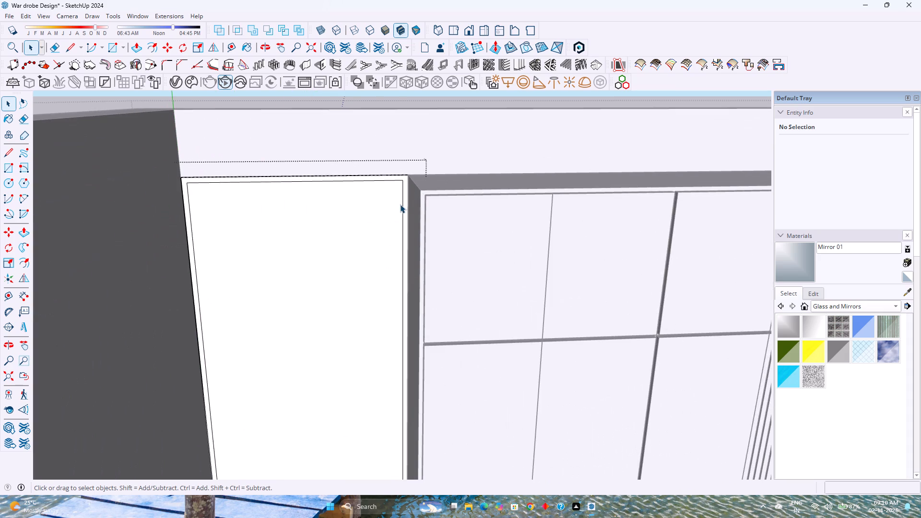
scroll(402, 201, up, 1)
click(406, 191)
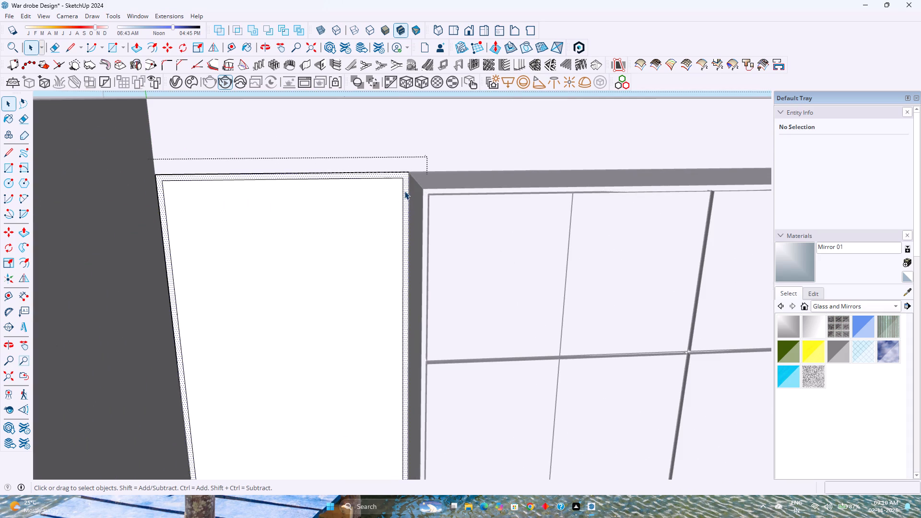
scroll(404, 191, down, 4)
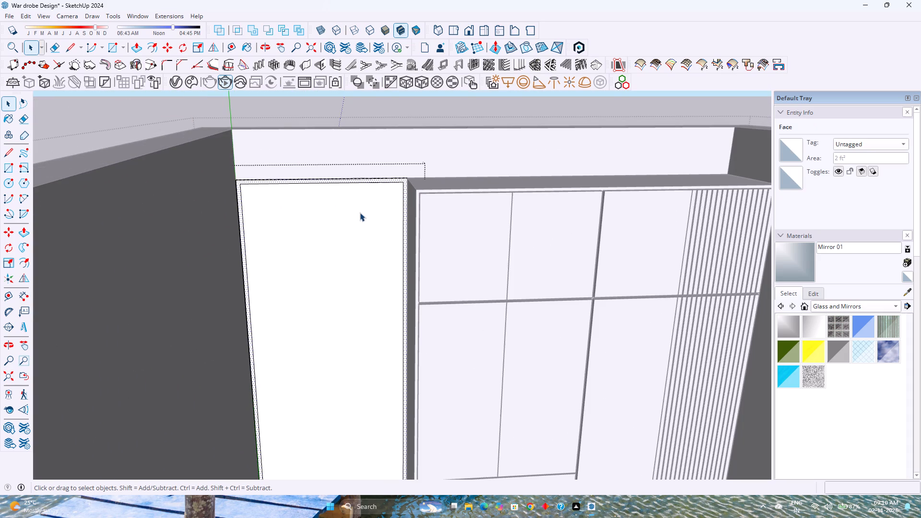
click(360, 212)
scroll(360, 212, down, 6)
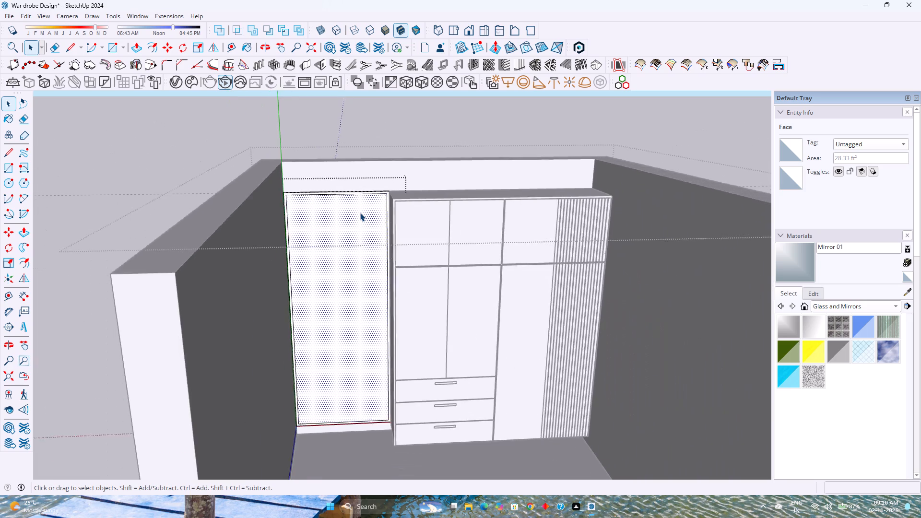
scroll(360, 212, down, 1)
middle_drag(360, 212, 362, 296)
scroll(373, 225, up, 4)
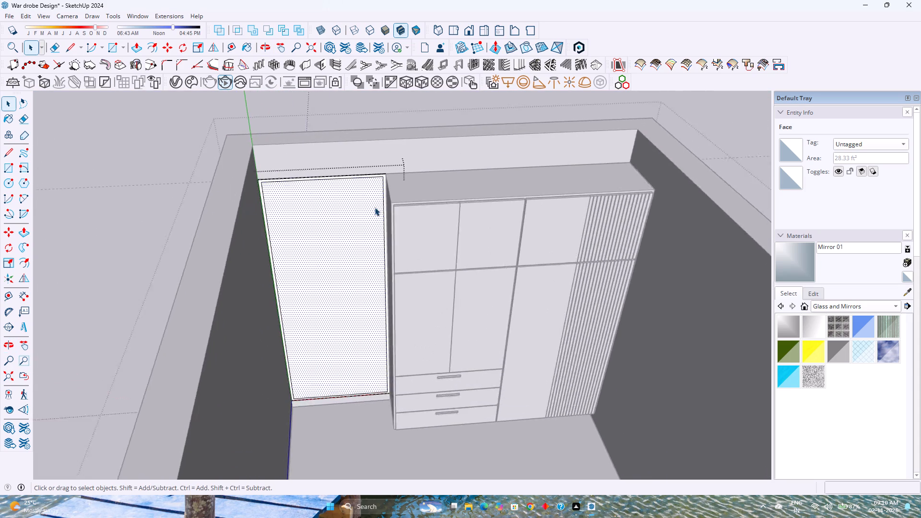
scroll(375, 207, up, 2)
click(389, 197)
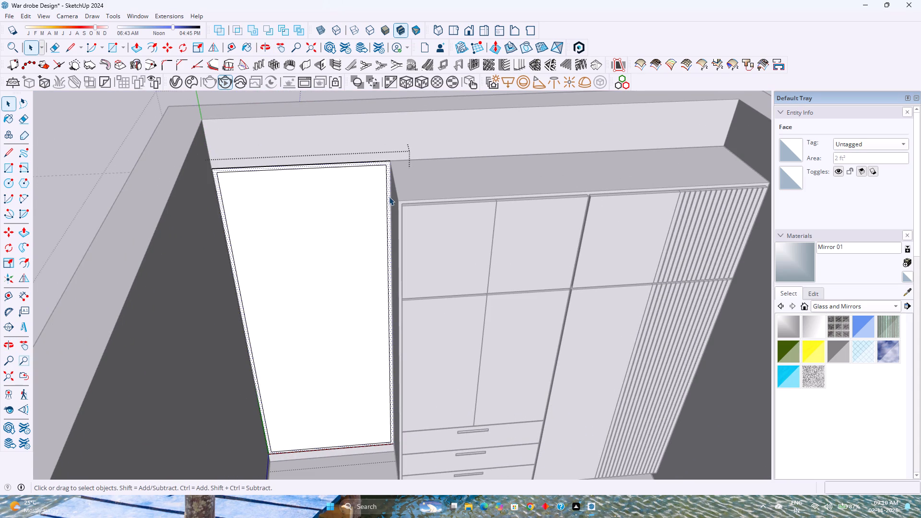
key(p)
click(391, 196)
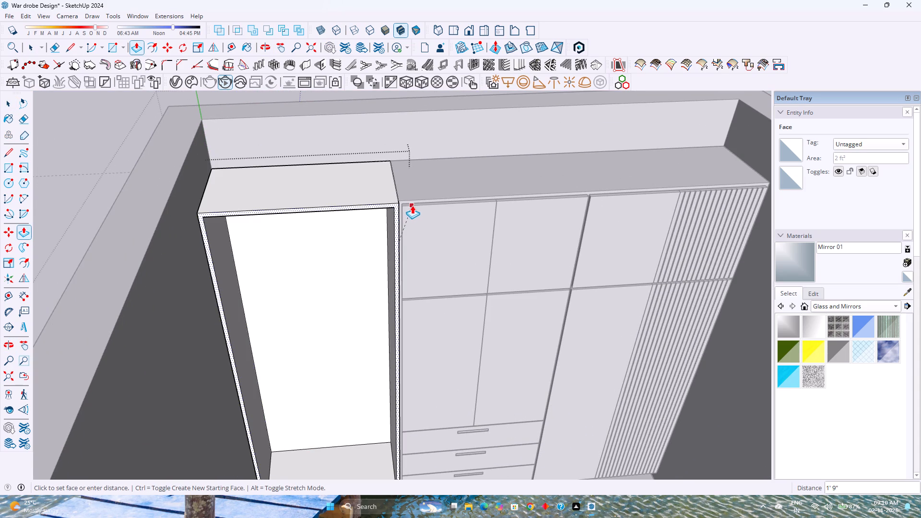
click(403, 202)
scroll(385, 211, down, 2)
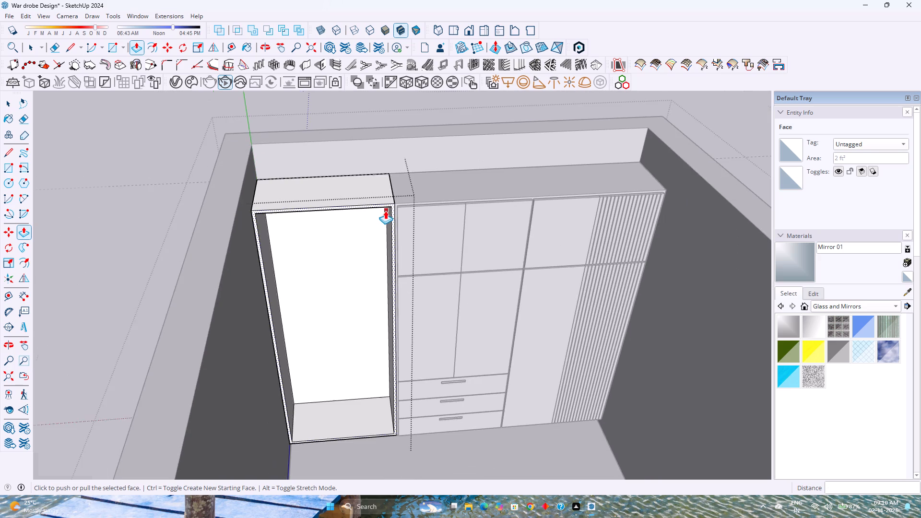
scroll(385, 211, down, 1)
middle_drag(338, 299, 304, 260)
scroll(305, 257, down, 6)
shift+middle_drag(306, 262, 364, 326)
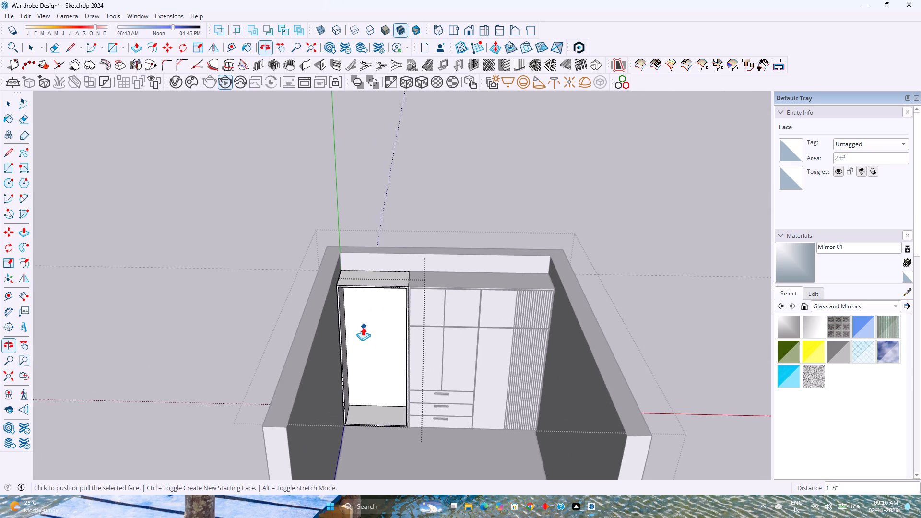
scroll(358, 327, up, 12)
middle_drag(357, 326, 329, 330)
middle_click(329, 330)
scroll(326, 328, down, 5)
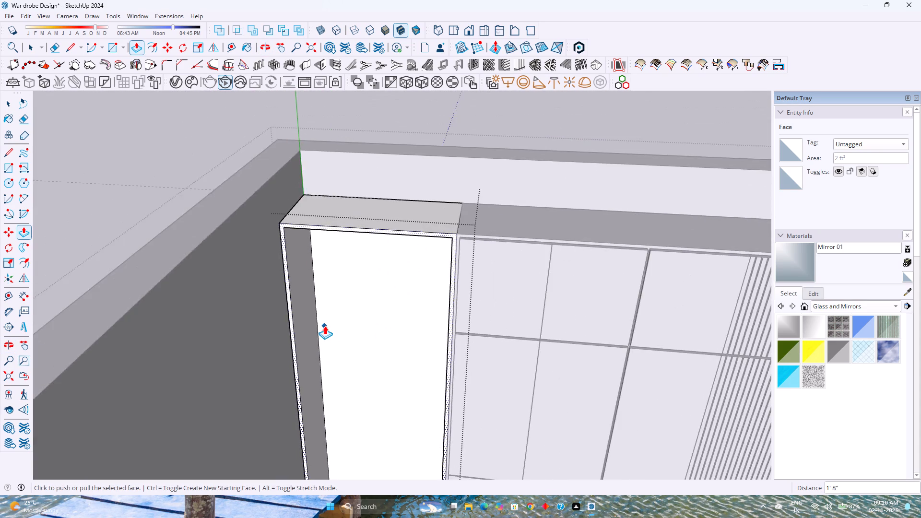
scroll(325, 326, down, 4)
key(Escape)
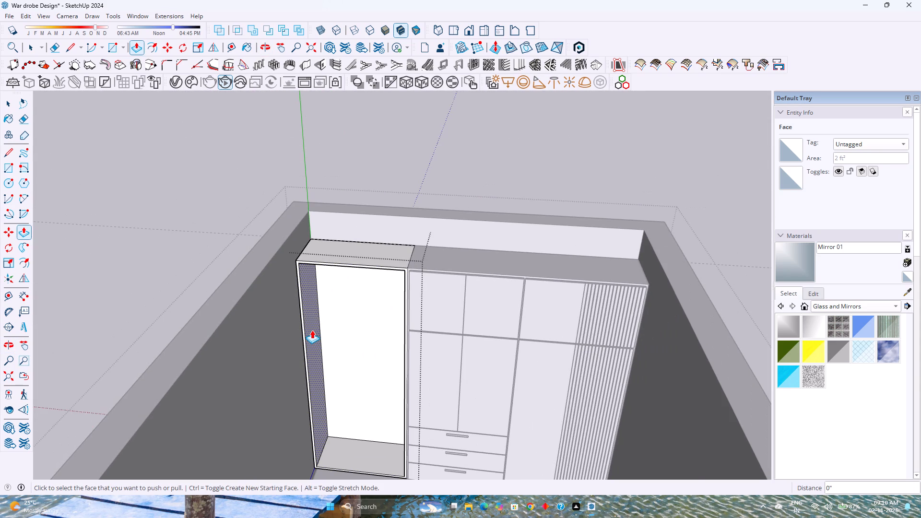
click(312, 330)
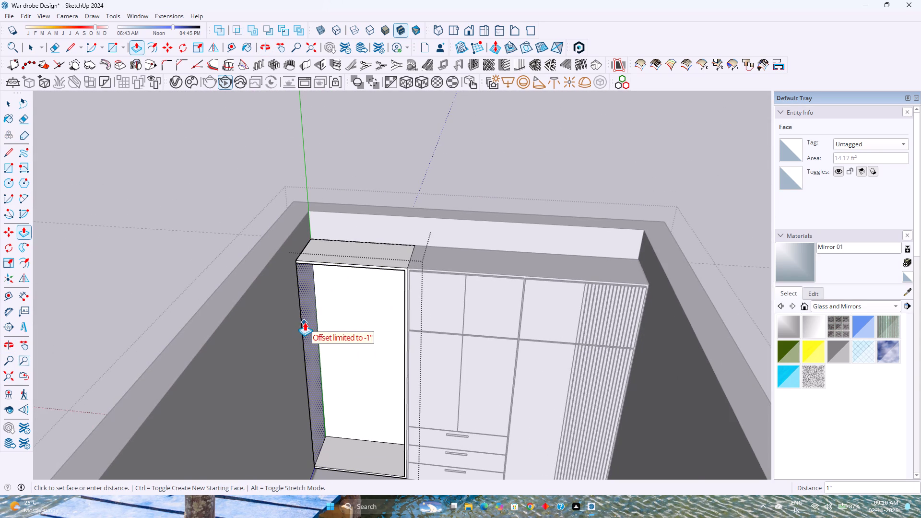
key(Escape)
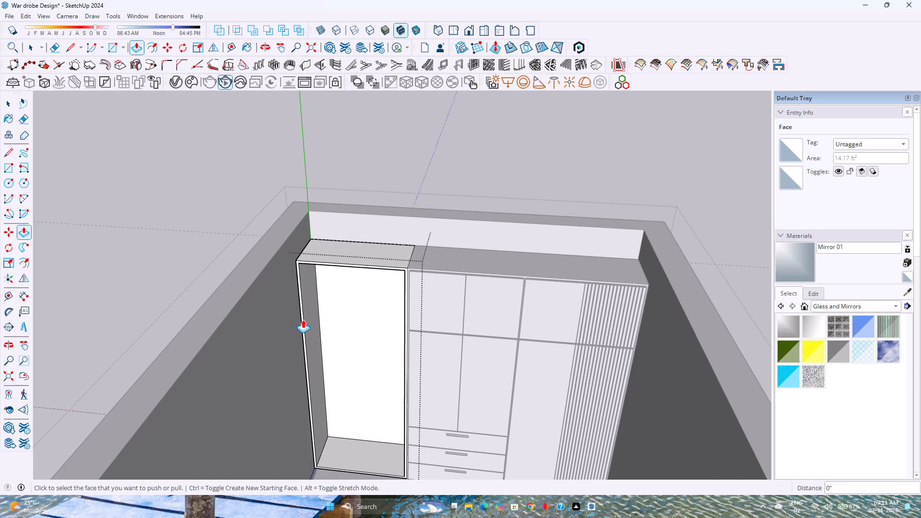
Push/Pull the panel's recessed back face forward 0.5" and close the group.
scroll(303, 319, down, 4)
shift+middle_drag(308, 318, 326, 395)
middle_drag(323, 391, 357, 329)
scroll(362, 322, down, 4)
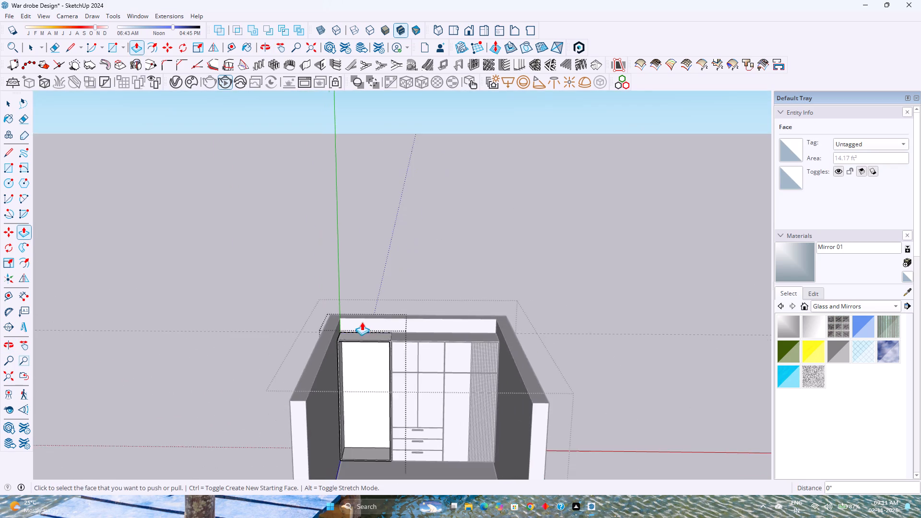
middle_drag(352, 350, 368, 292)
scroll(357, 357, up, 8)
middle_drag(367, 389, 361, 359)
scroll(360, 357, down, 3)
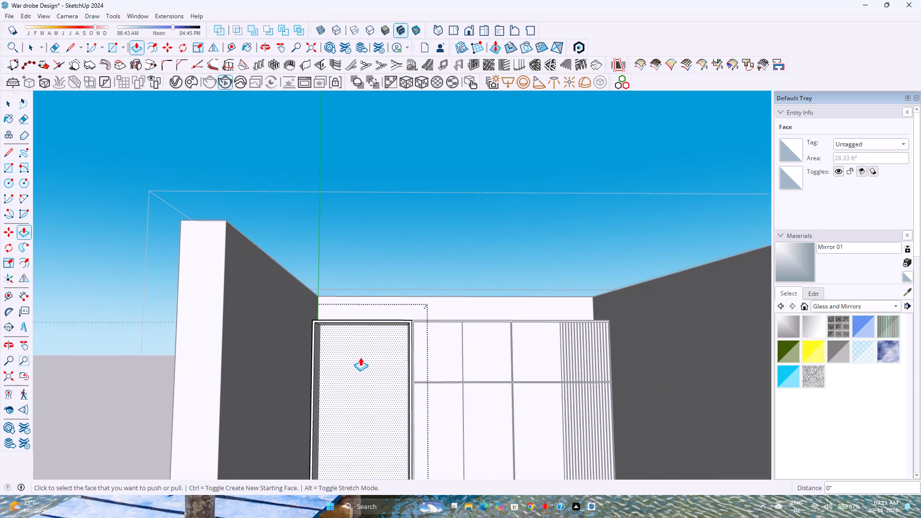
scroll(359, 357, down, 9)
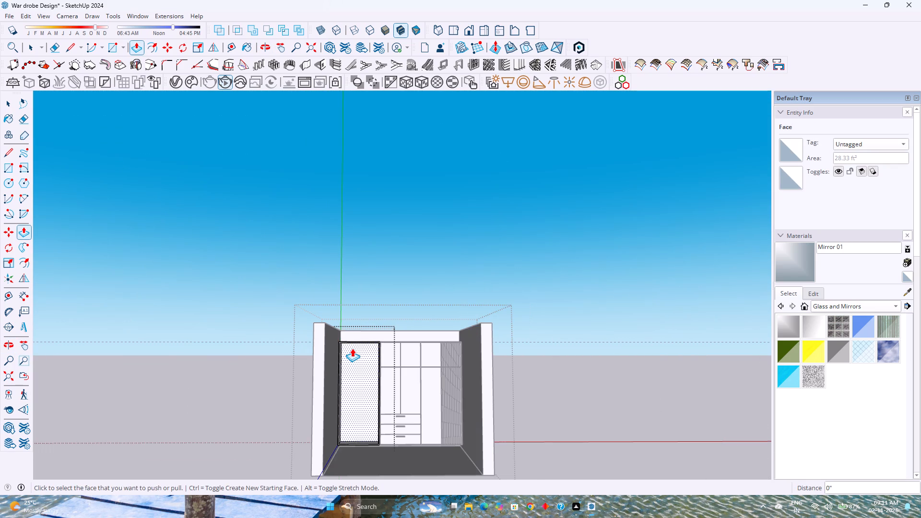
scroll(352, 348, up, 9)
scroll(352, 347, down, 5)
shift+middle_drag(366, 382, 376, 339)
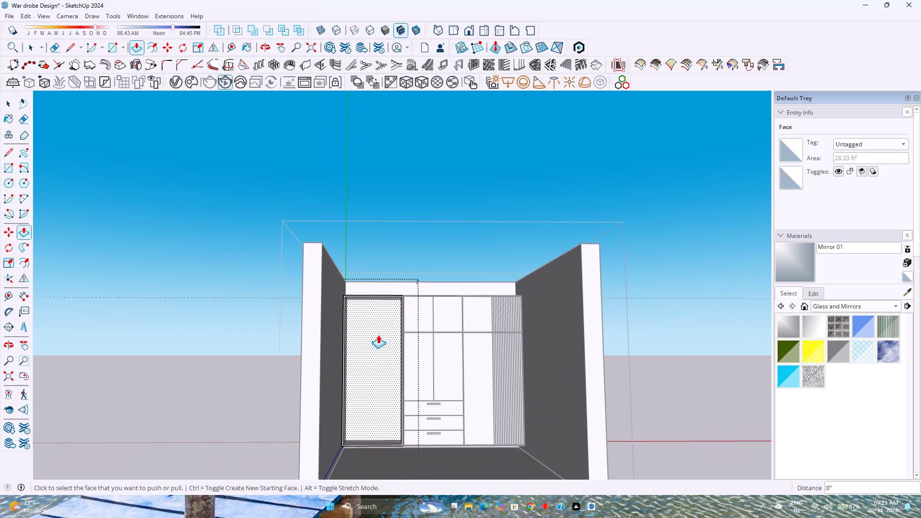
click(376, 334)
text(0.)
key(5)
key(Return)
key(space)
key(Escape)
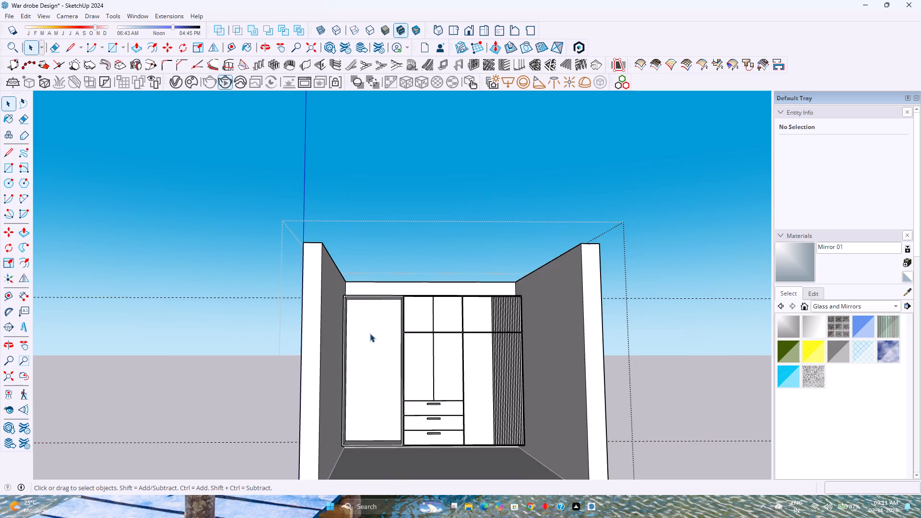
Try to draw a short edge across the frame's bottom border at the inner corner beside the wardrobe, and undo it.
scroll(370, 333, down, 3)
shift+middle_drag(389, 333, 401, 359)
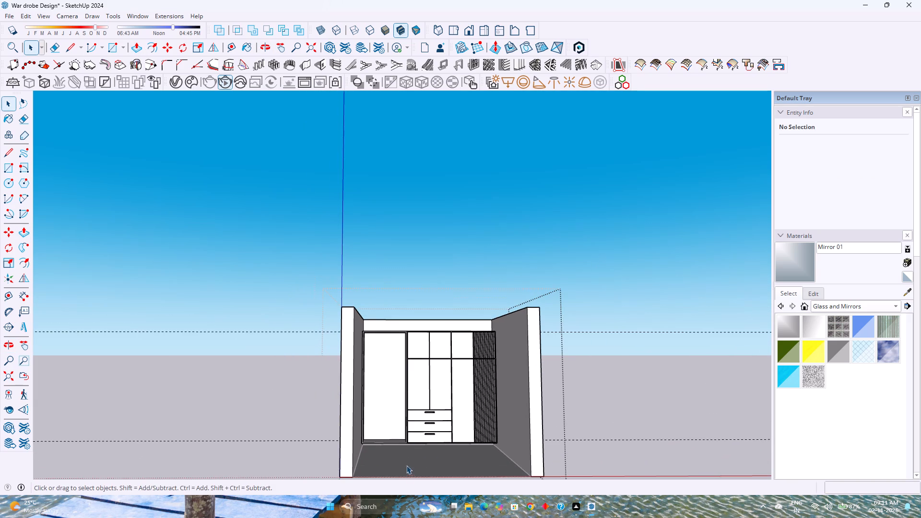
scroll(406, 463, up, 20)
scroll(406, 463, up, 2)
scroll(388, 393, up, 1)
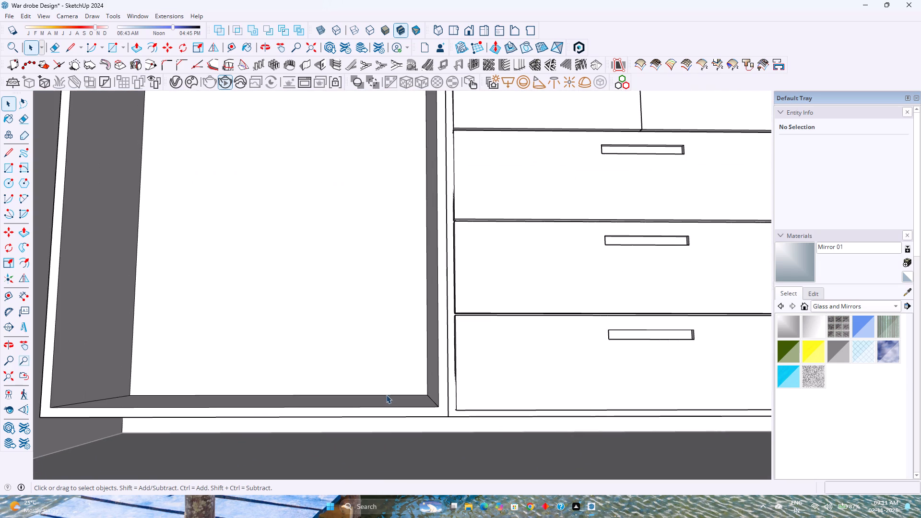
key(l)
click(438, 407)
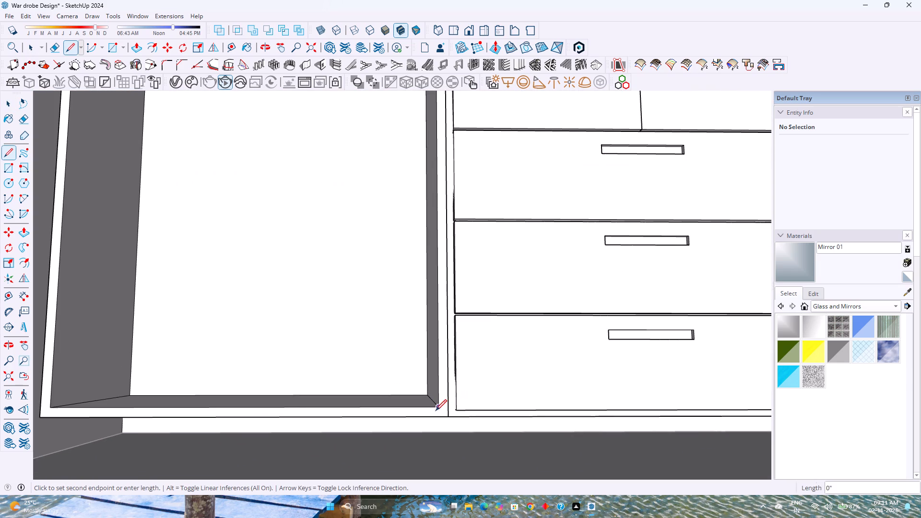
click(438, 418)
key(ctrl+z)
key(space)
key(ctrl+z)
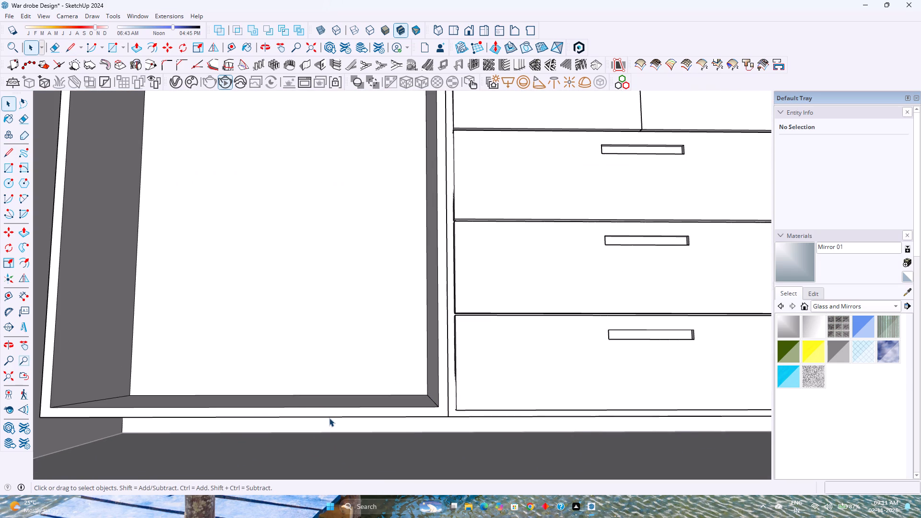
Open the frame group and draw 1" vertical edges across the bottom border at both inner corners.
double_click(422, 413)
scroll(422, 413, up, 3)
key(l)
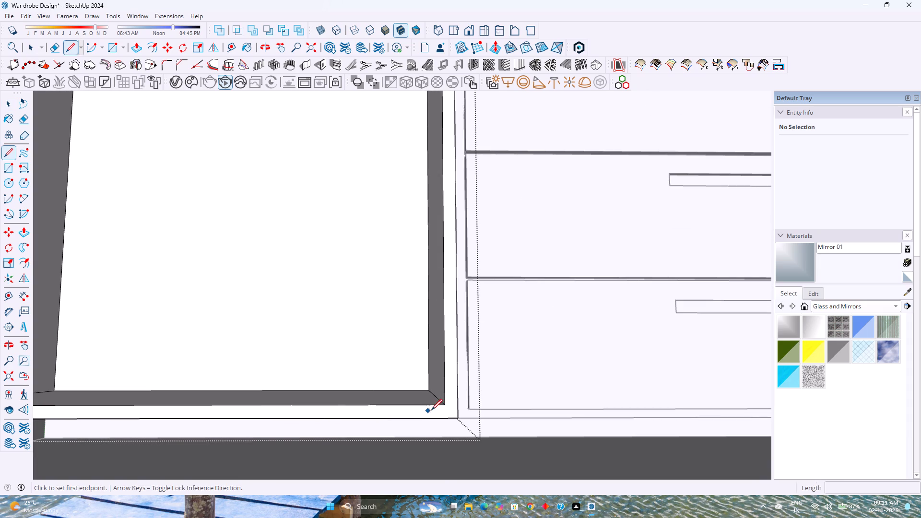
click(441, 406)
click(445, 418)
scroll(445, 418, down, 9)
scroll(238, 422, up, 8)
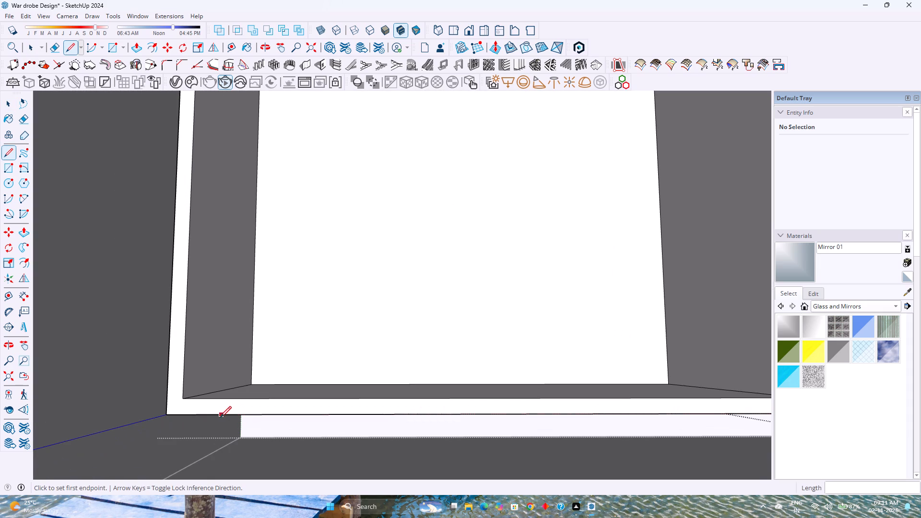
click(183, 400)
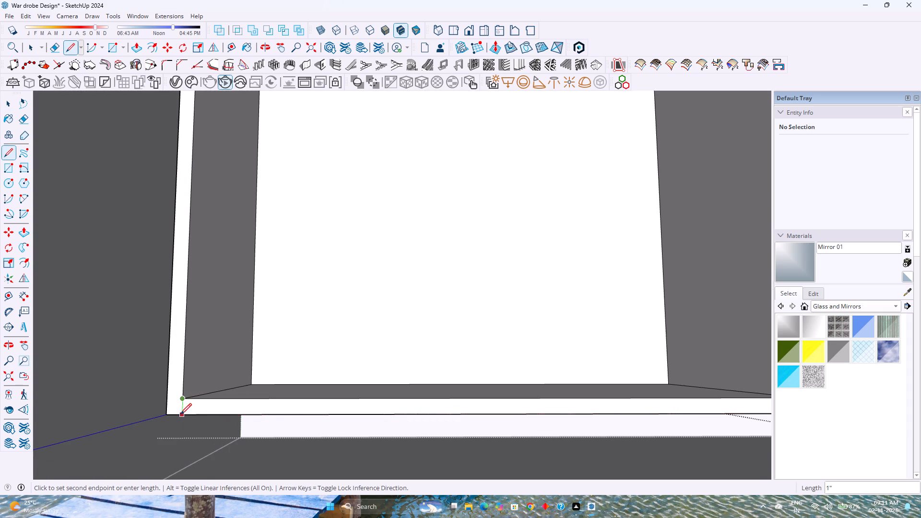
click(180, 414)
Push the frame's bottom border strip back 1' 7 1/2" to the back panel, opening the frame's underside.
scroll(212, 414, down, 9)
key(p)
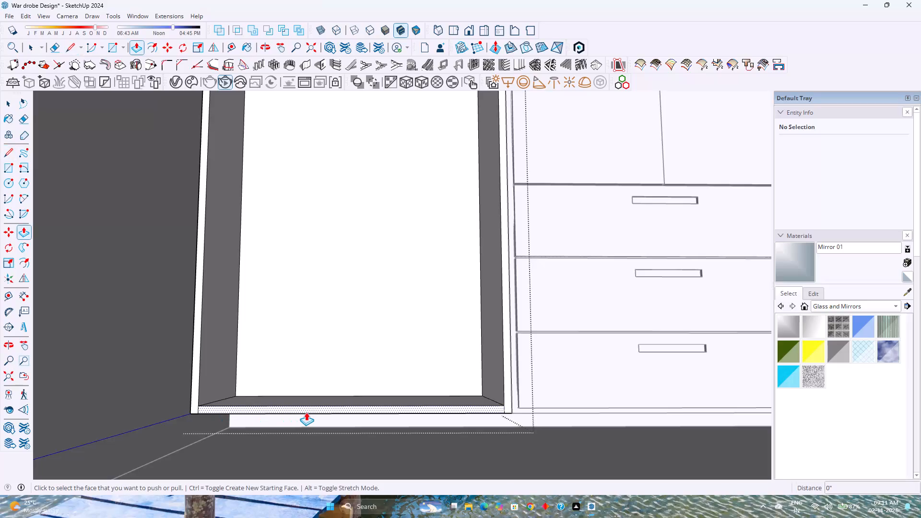
click(306, 412)
click(311, 391)
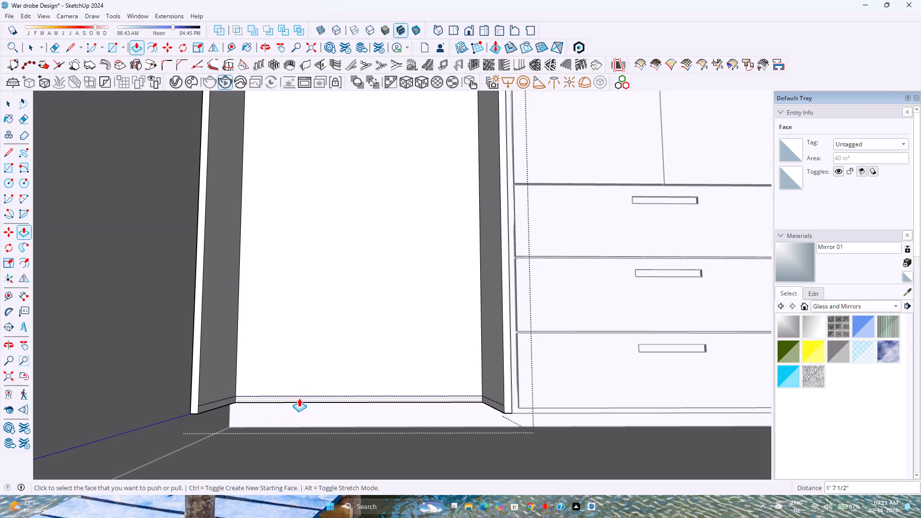
Erase the three leftover edges of the bottom strip on the frame's two inner sides and back panel.
scroll(297, 399, up, 4)
key(e)
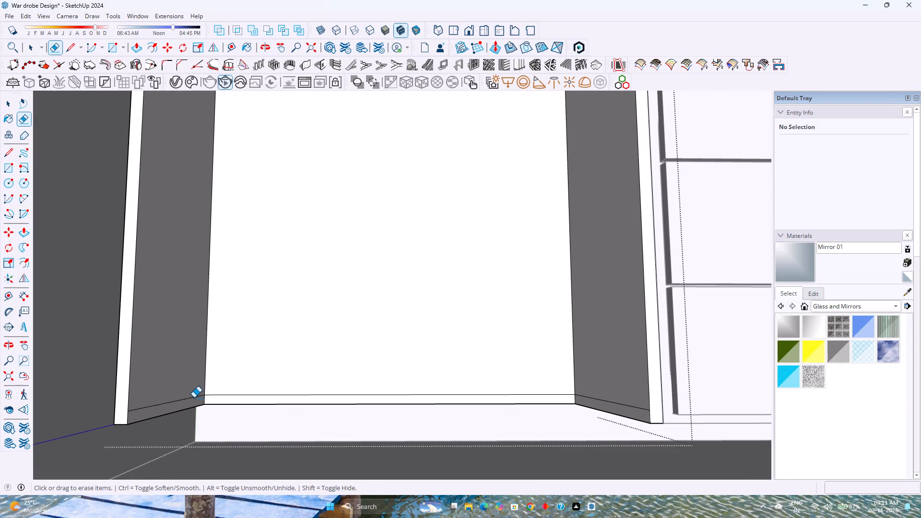
click(194, 398)
click(239, 395)
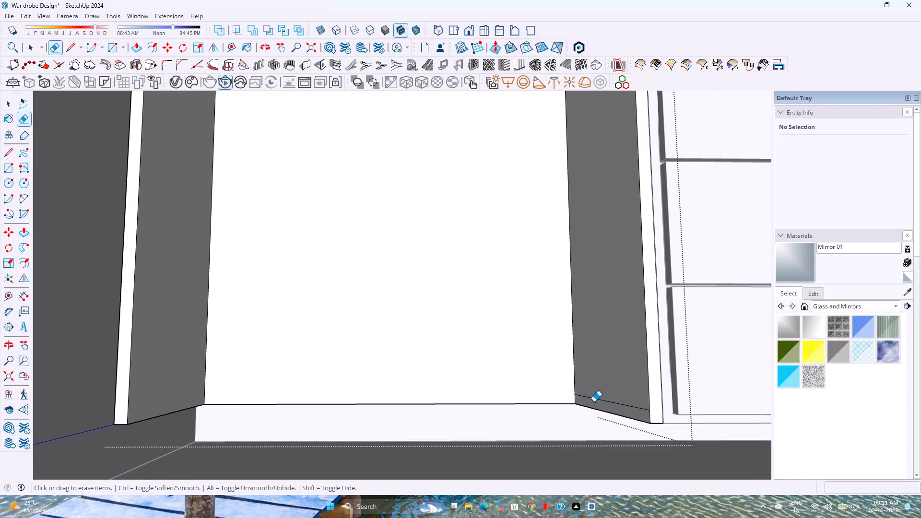
click(595, 400)
Push/Pull the frame's bottom face 4" down to the floor.
scroll(549, 397, down, 3)
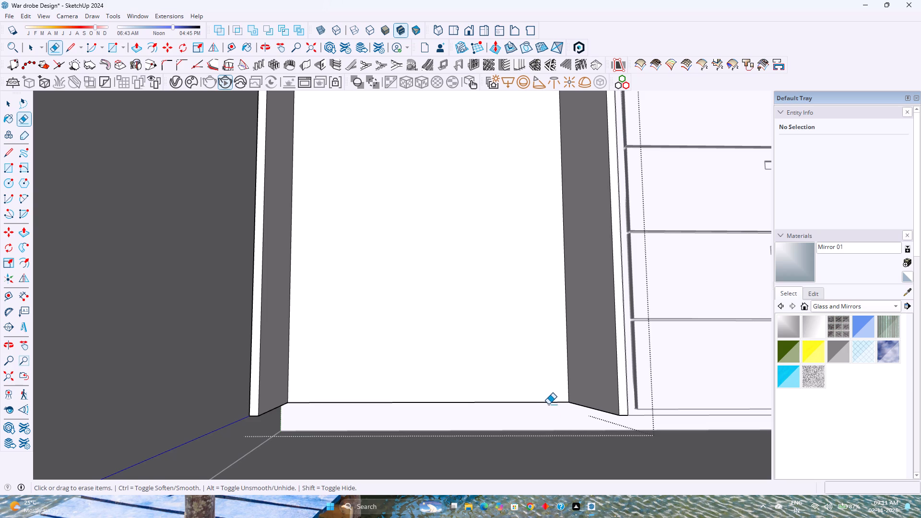
key(p)
middle_drag(555, 410, 541, 395)
scroll(620, 424, up, 8)
click(592, 367)
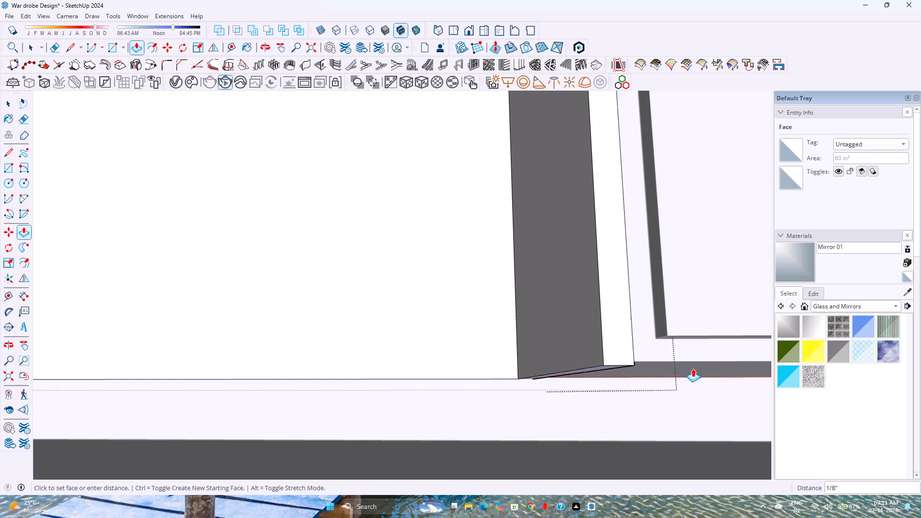
click(523, 454)
Copy the bottom edge of the frame's back panel 2' 6" straight up the panel.
scroll(501, 422, down, 8)
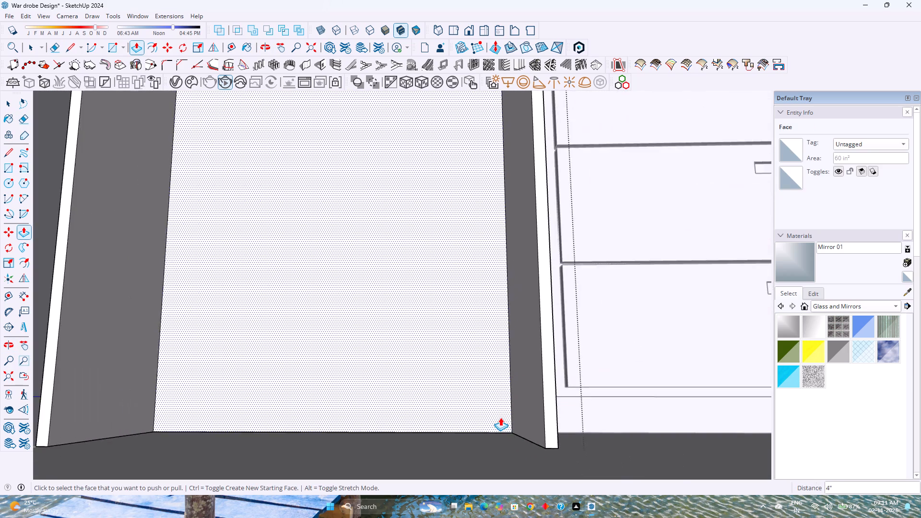
scroll(500, 417, down, 2)
middle_drag(494, 457, 493, 464)
scroll(477, 426, down, 9)
middle_drag(475, 427, 473, 454)
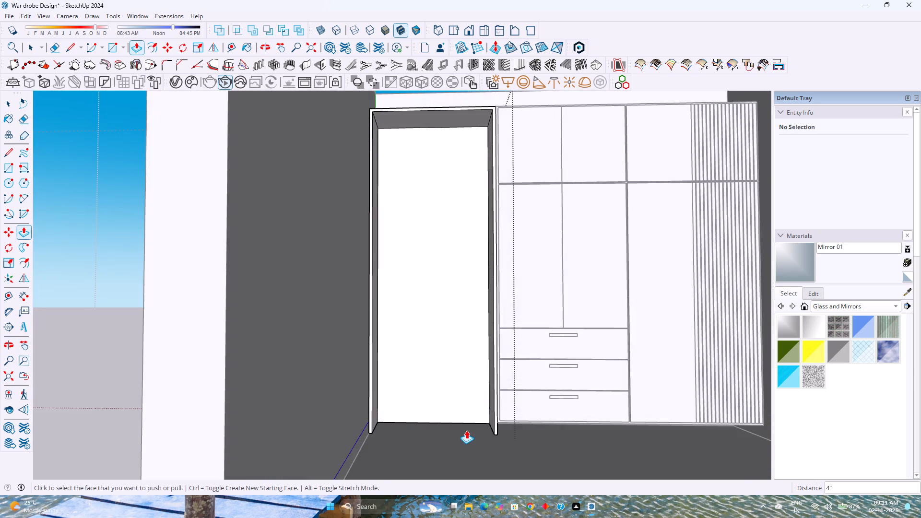
scroll(466, 430, down, 9)
scroll(471, 387, up, 3)
key(space)
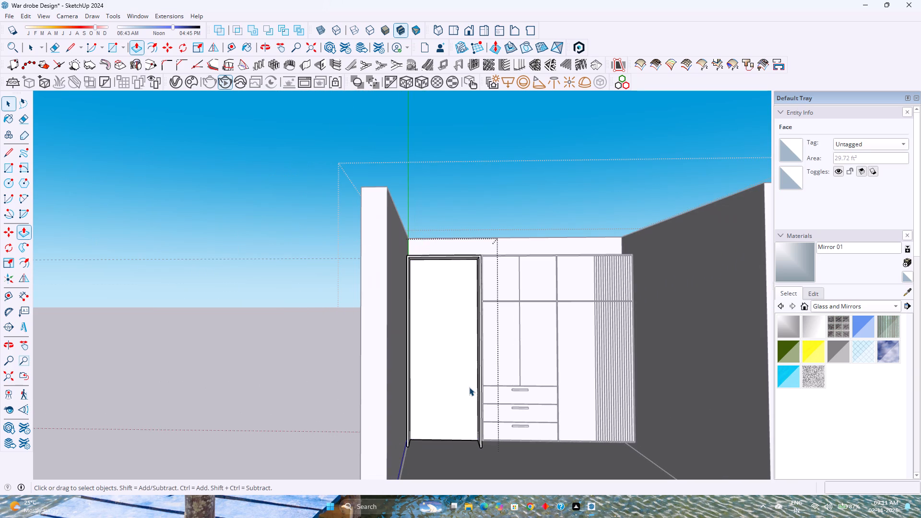
scroll(443, 436, up, 5)
scroll(445, 395, up, 1)
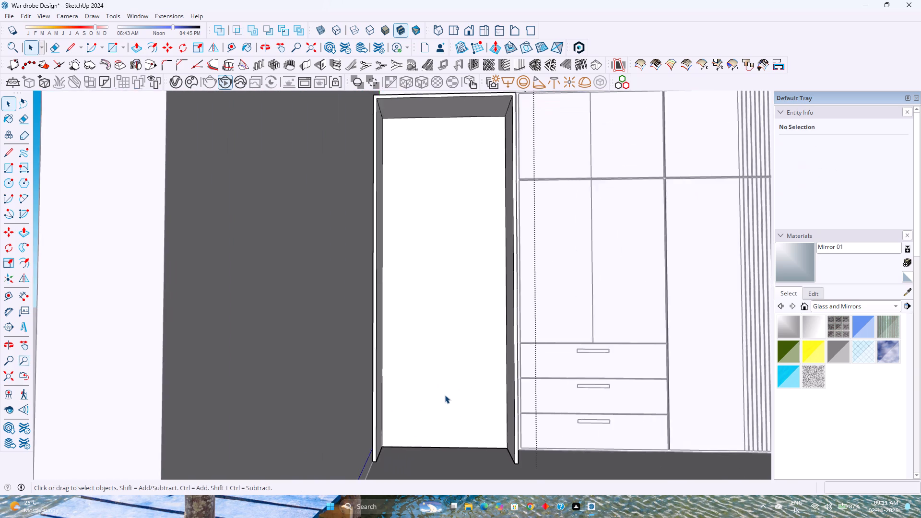
scroll(445, 395, up, 2)
shift+middle_drag(445, 395, 418, 394)
click(392, 457)
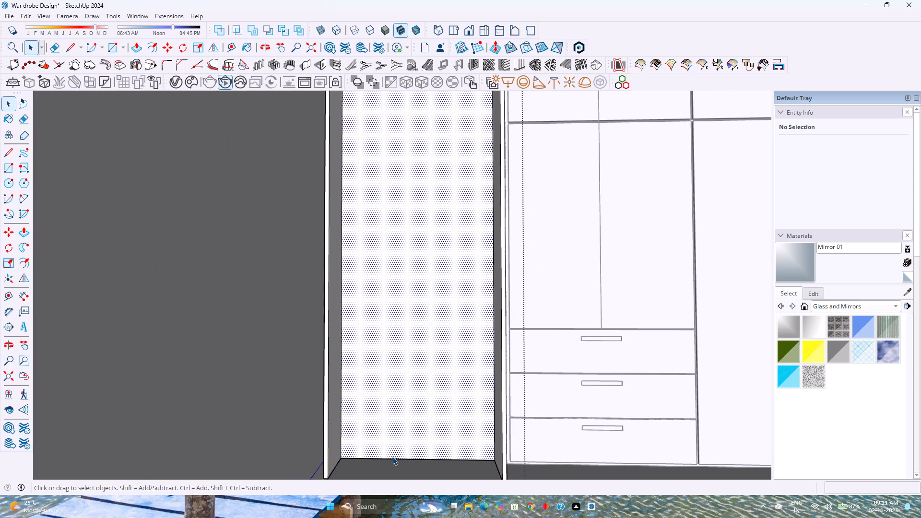
click(397, 460)
key(m)
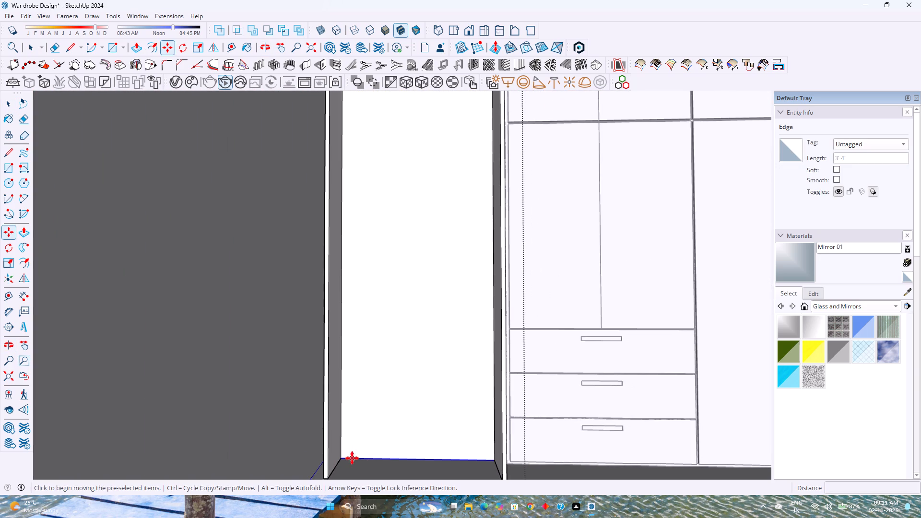
click(343, 457)
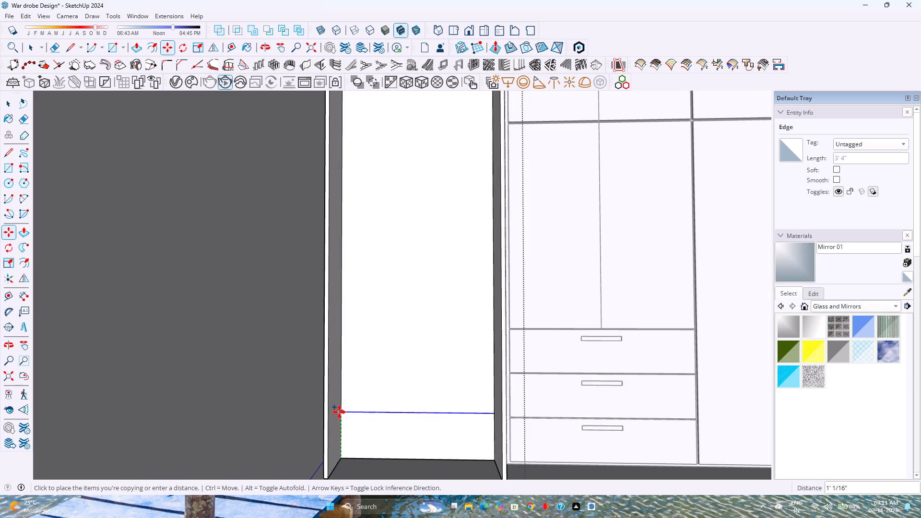
key(Left)
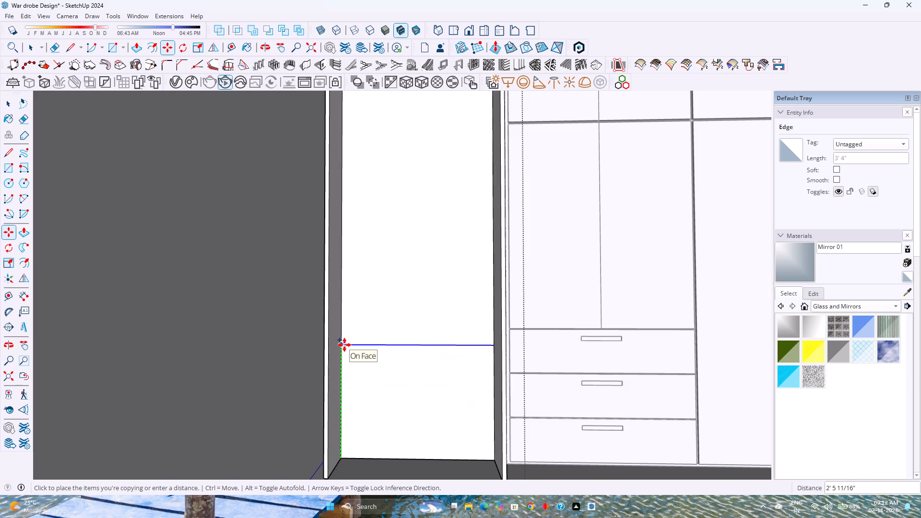
text(2')
text(6")
key(Return)
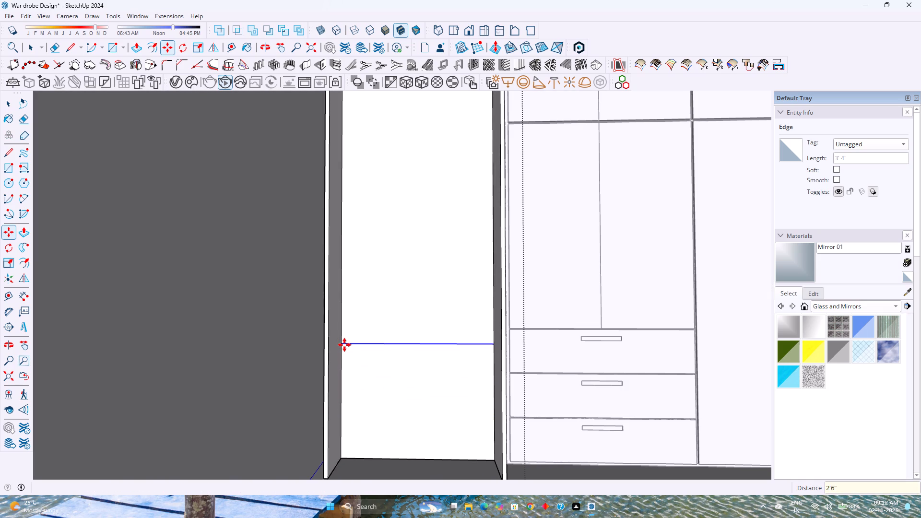
Change the copied edge's distance above the back panel's bottom to 3'.
scroll(344, 345, down, 4)
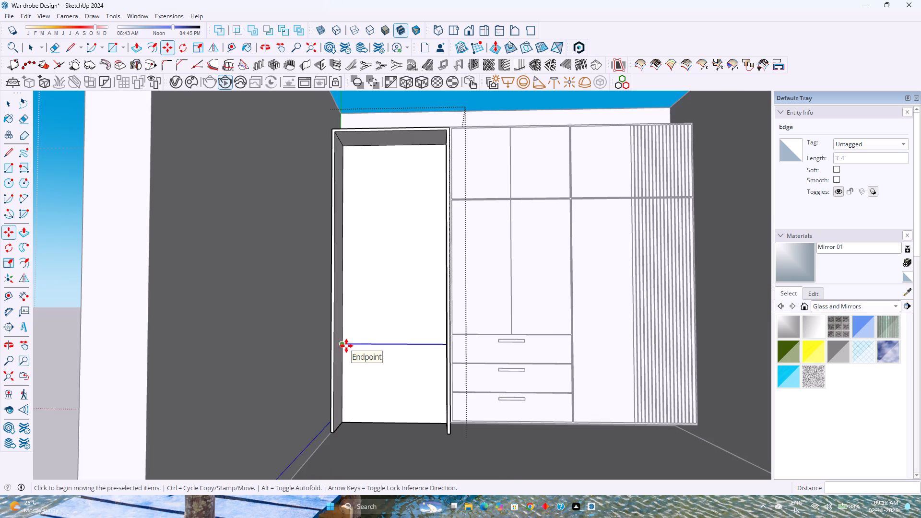
text(3')
key(Return)
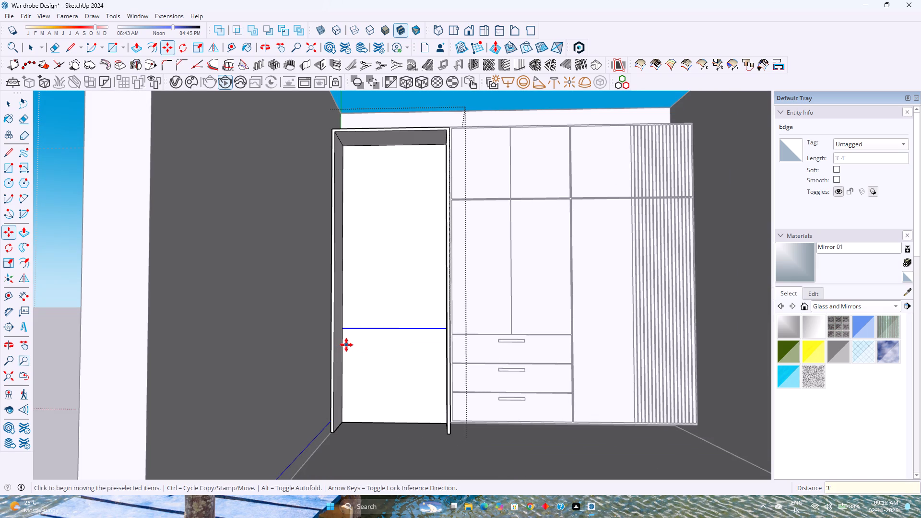
Copy the raised edge on the back panel 9" straight down.
scroll(345, 345, up, 6)
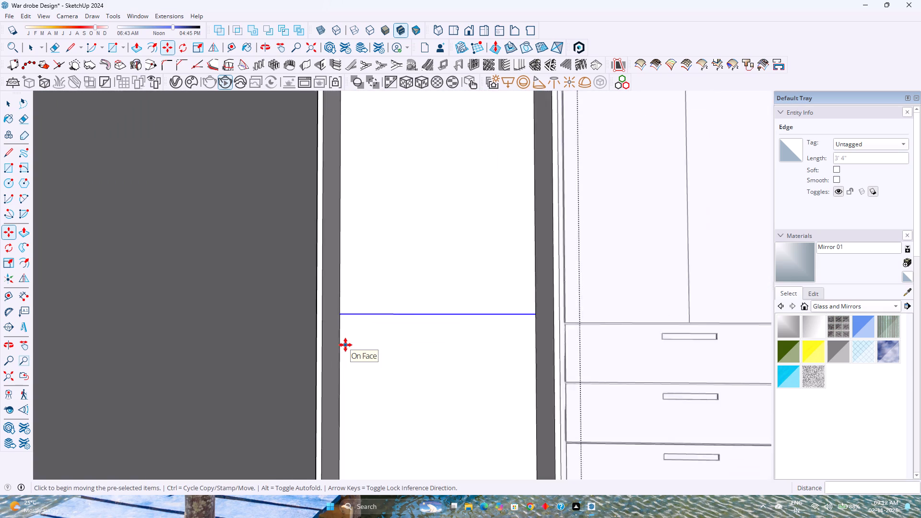
scroll(345, 345, up, 1)
click(339, 313)
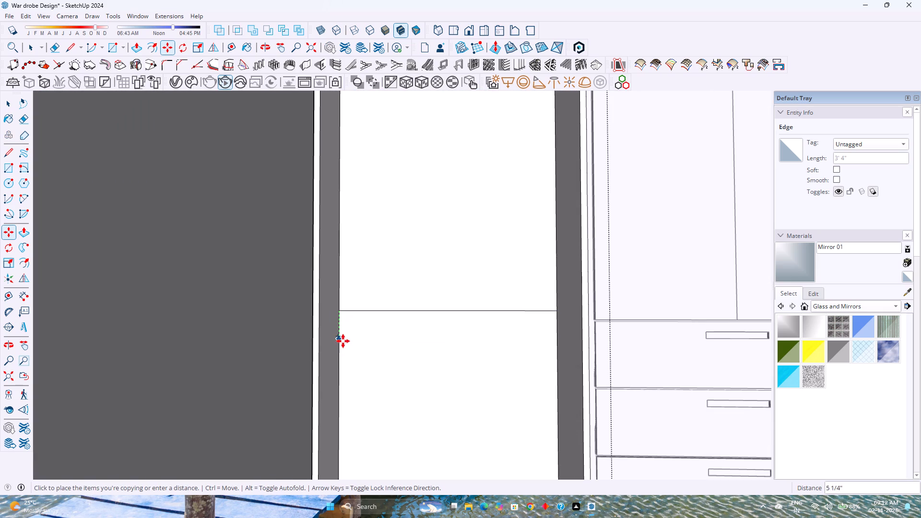
key(Left)
key(9)
key(Return)
Group the 9" band face between the two horizontal edges with its borders, and open the group for editing.
scroll(340, 352, down, 5)
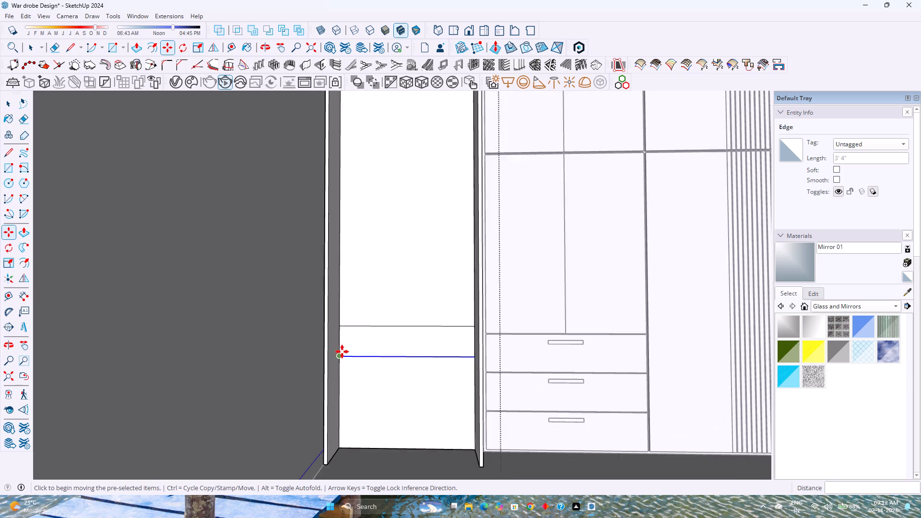
scroll(342, 352, down, 4)
middle_drag(355, 365, 377, 421)
scroll(355, 365, up, 1)
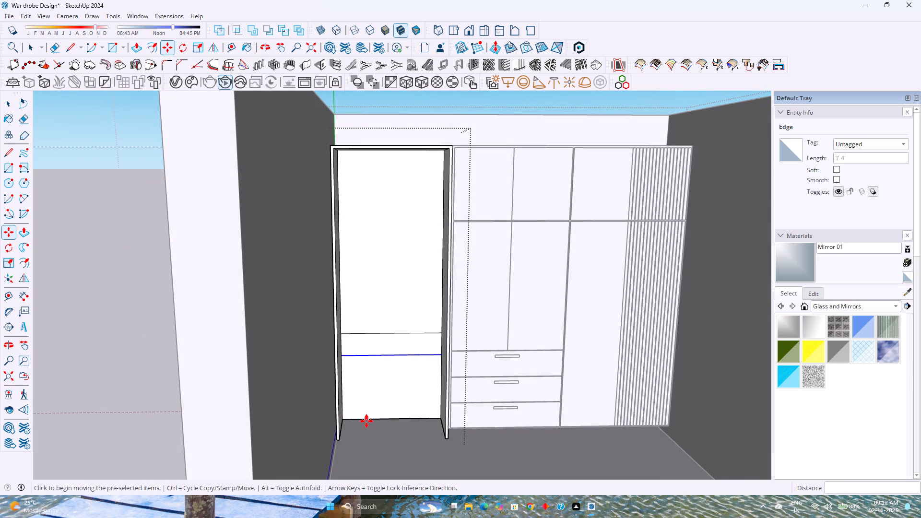
scroll(395, 365, up, 8)
key(space)
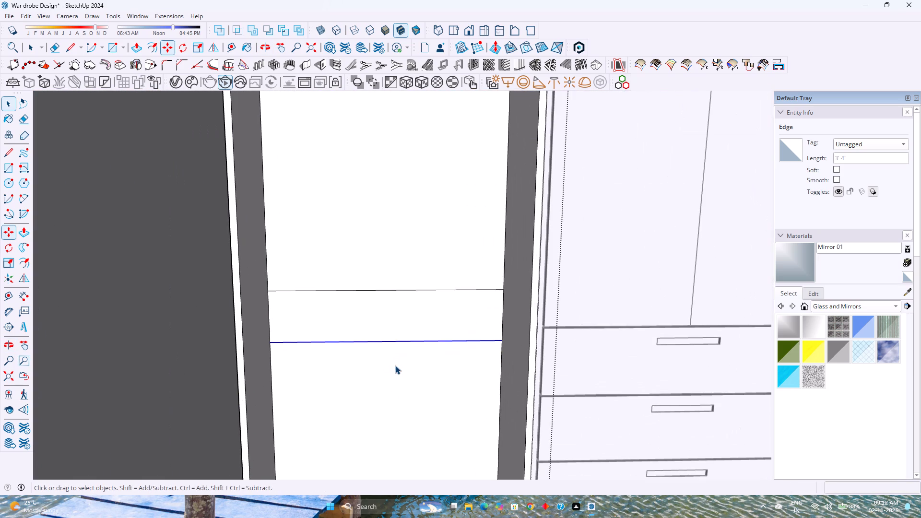
double_click(394, 315)
right_click(394, 315)
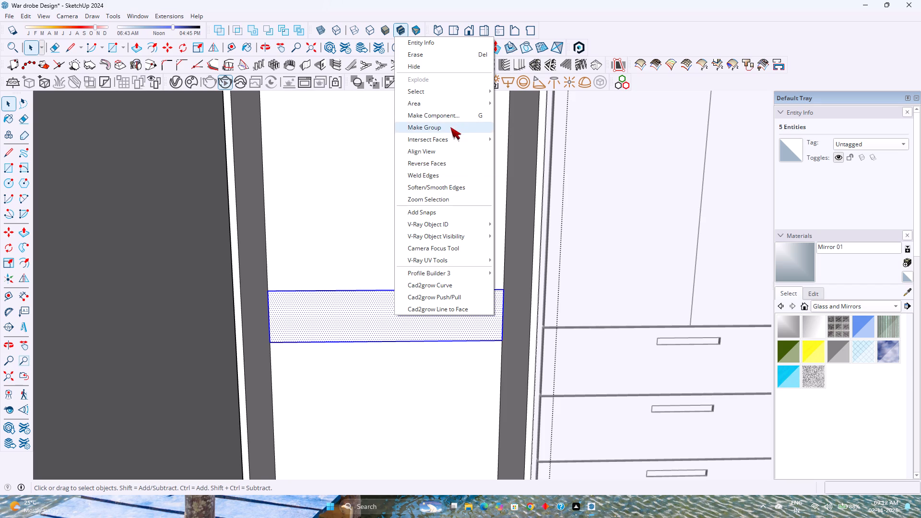
click(450, 127)
double_click(382, 306)
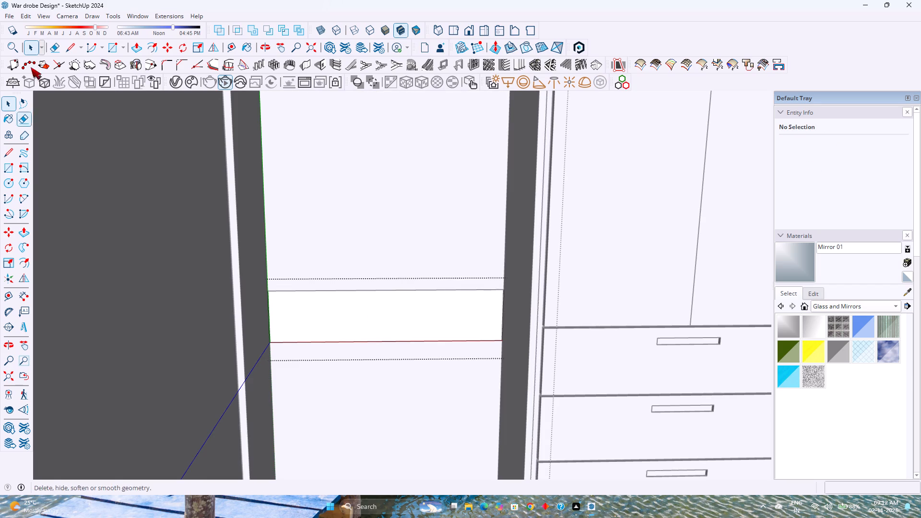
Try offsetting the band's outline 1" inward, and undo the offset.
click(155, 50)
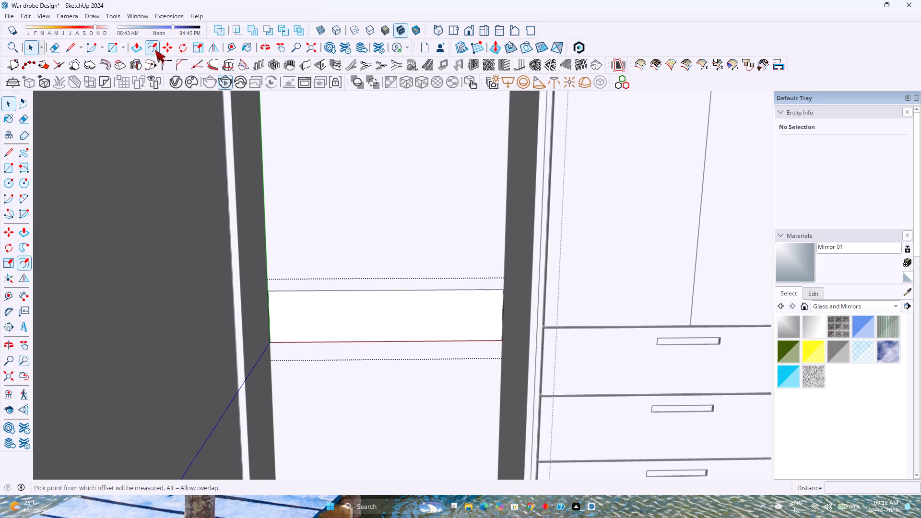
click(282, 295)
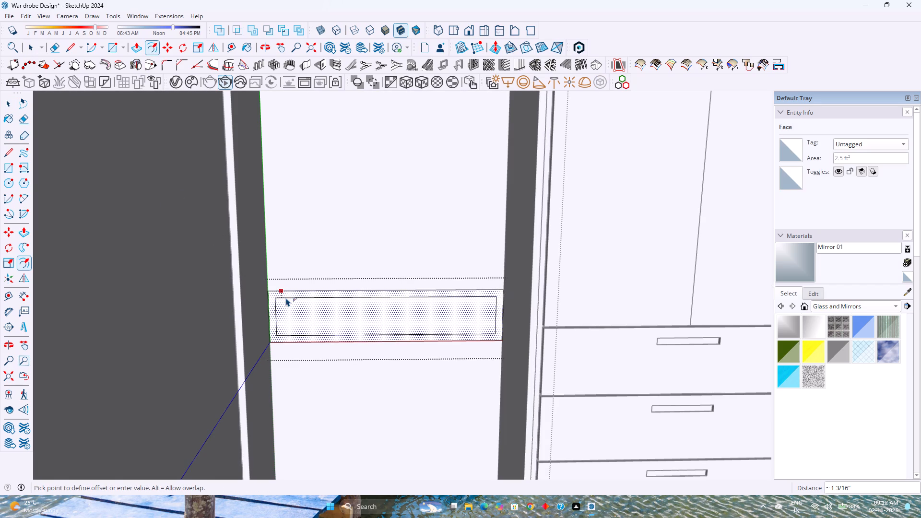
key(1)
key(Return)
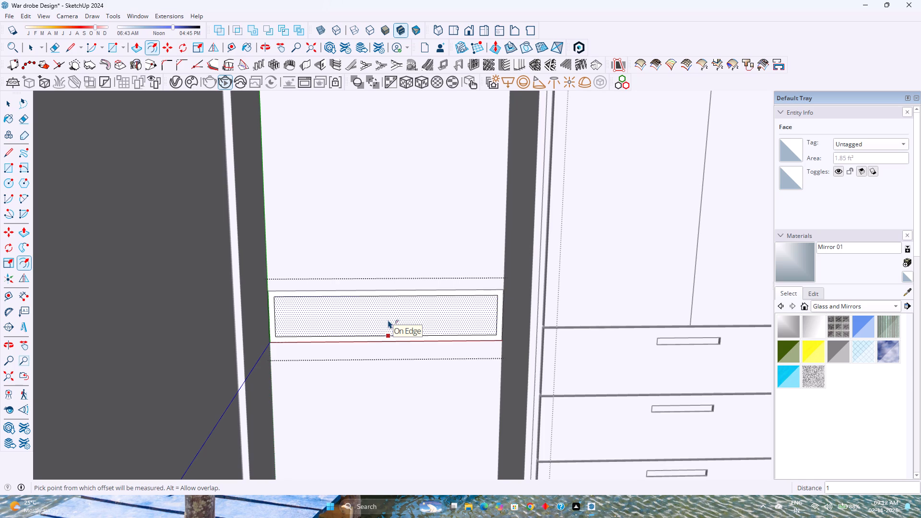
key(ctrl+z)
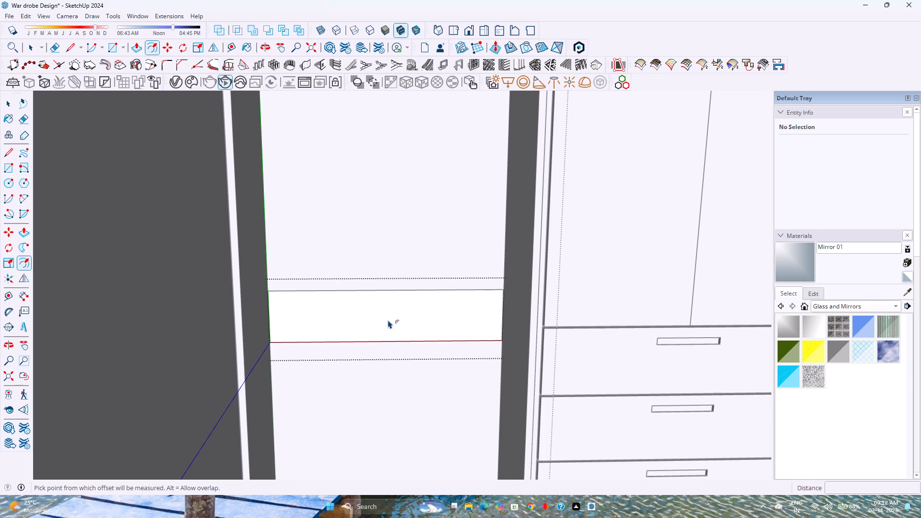
Check the band's height with the Dimension tool on its short edge beside the wardrobe, without placing a dimension.
key(space)
click(388, 320)
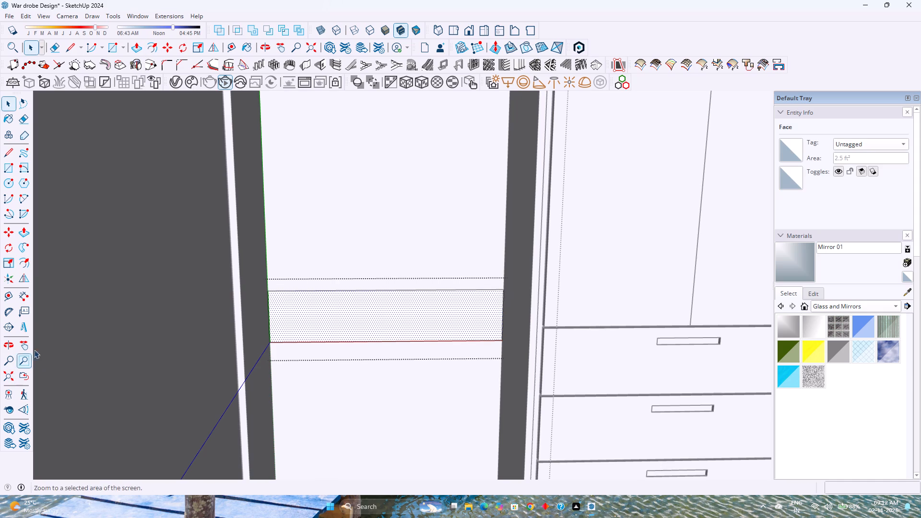
click(27, 301)
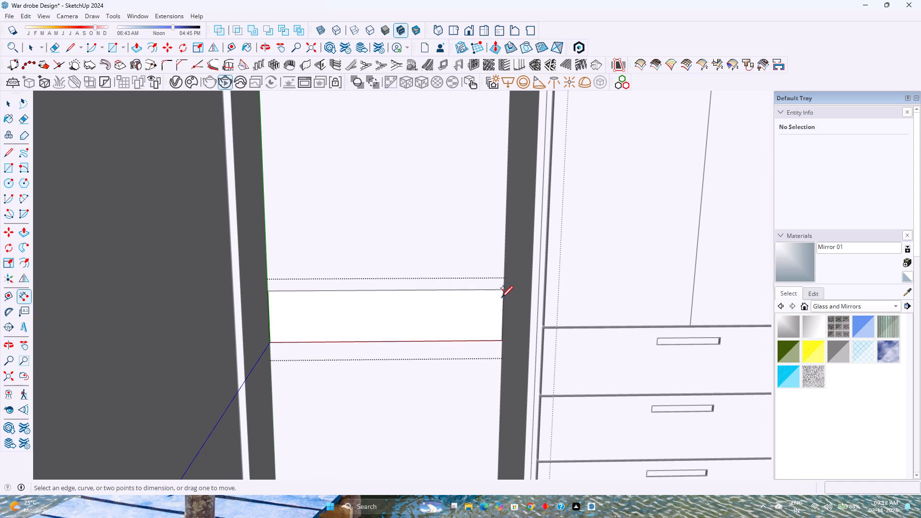
click(505, 298)
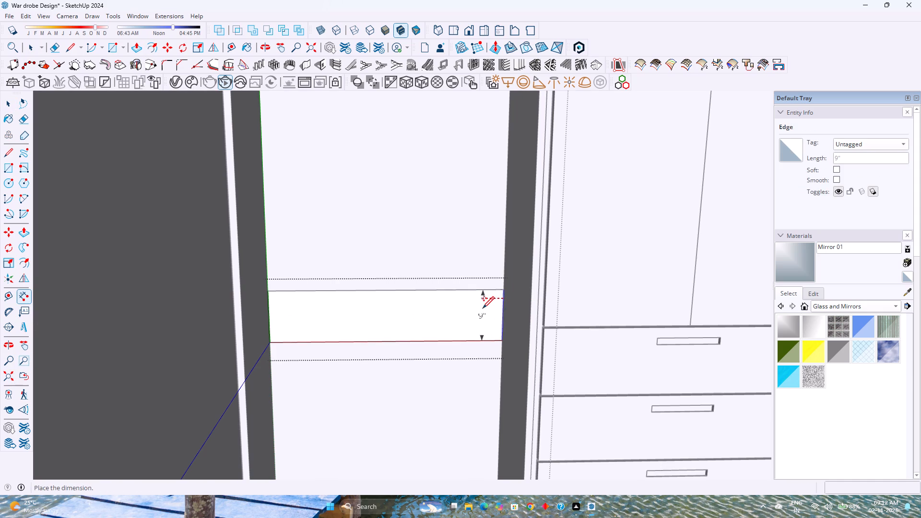
key(Escape)
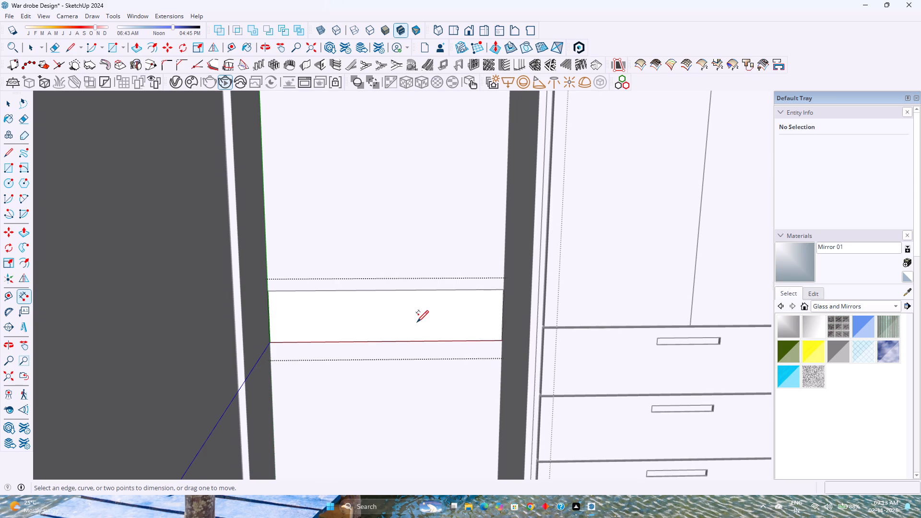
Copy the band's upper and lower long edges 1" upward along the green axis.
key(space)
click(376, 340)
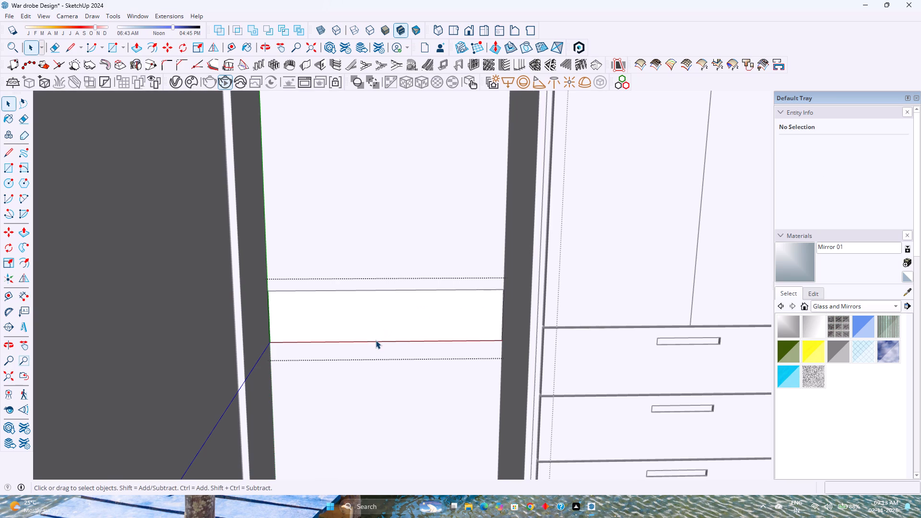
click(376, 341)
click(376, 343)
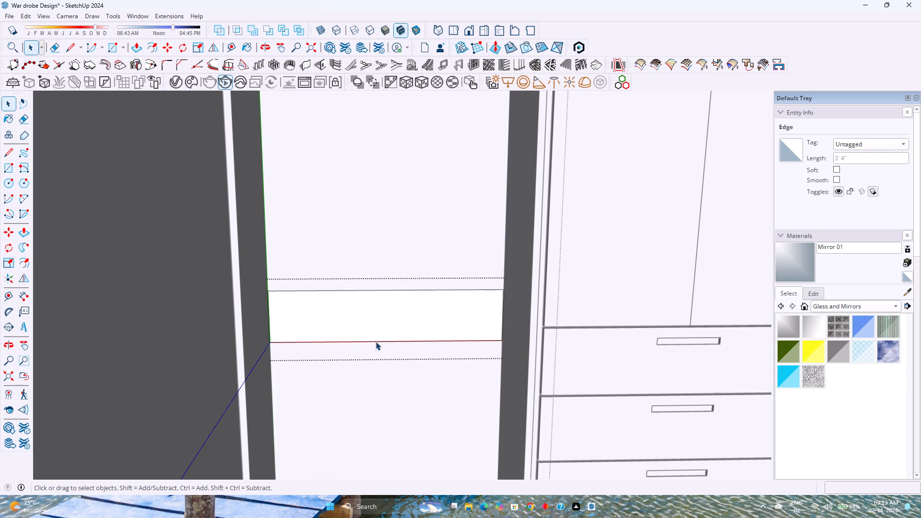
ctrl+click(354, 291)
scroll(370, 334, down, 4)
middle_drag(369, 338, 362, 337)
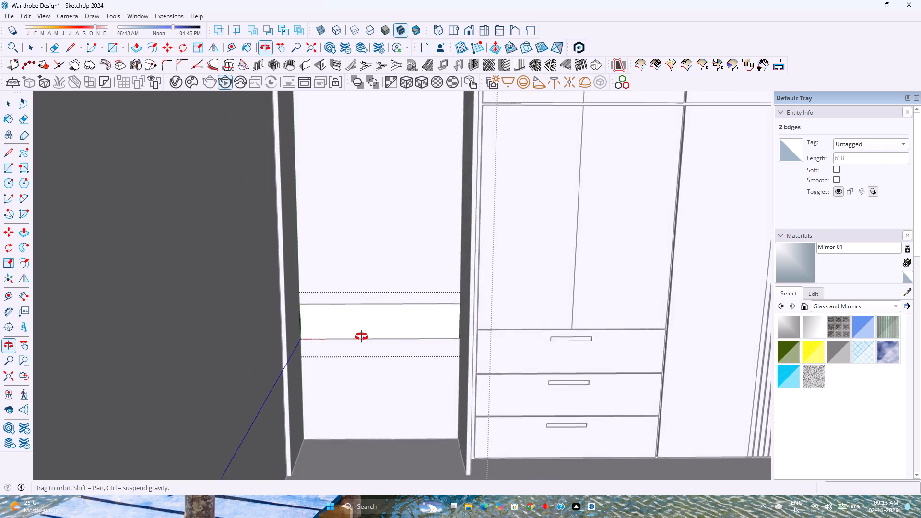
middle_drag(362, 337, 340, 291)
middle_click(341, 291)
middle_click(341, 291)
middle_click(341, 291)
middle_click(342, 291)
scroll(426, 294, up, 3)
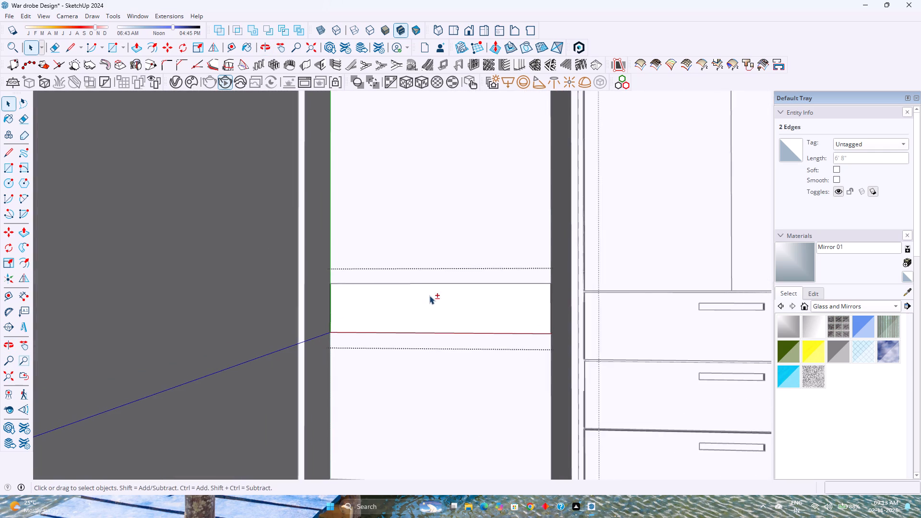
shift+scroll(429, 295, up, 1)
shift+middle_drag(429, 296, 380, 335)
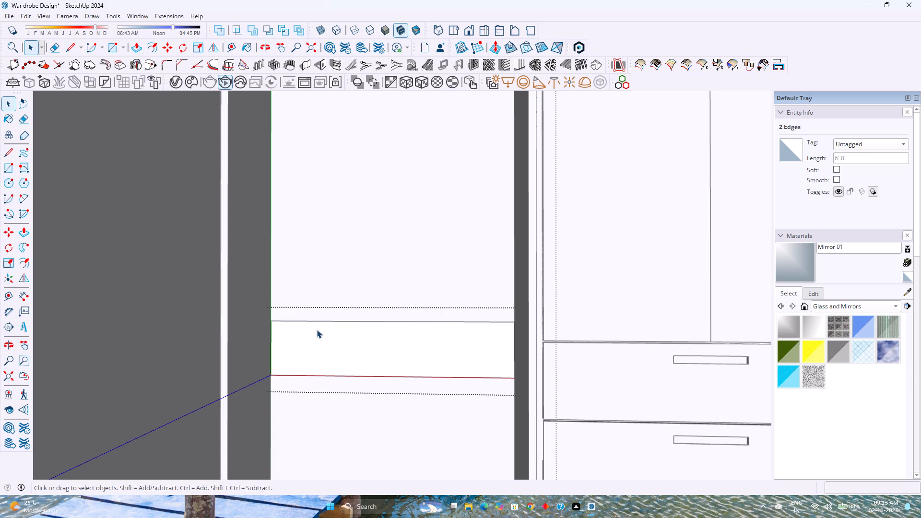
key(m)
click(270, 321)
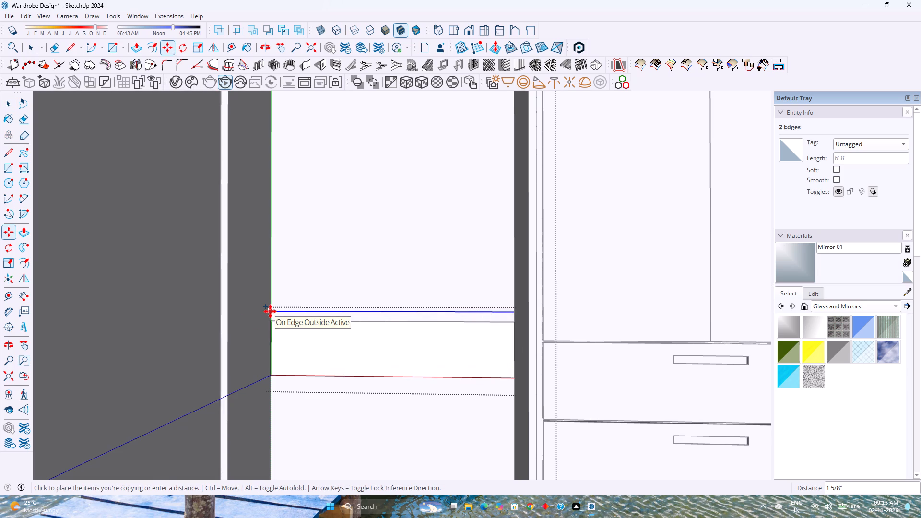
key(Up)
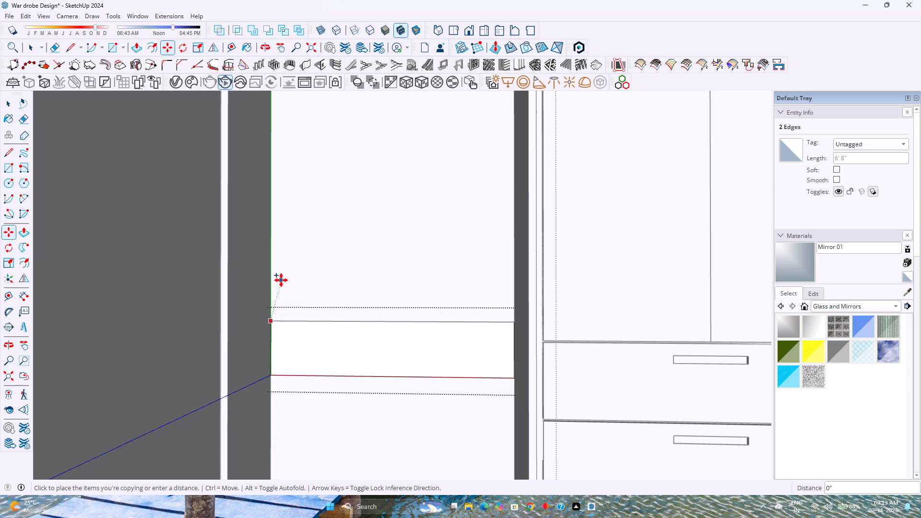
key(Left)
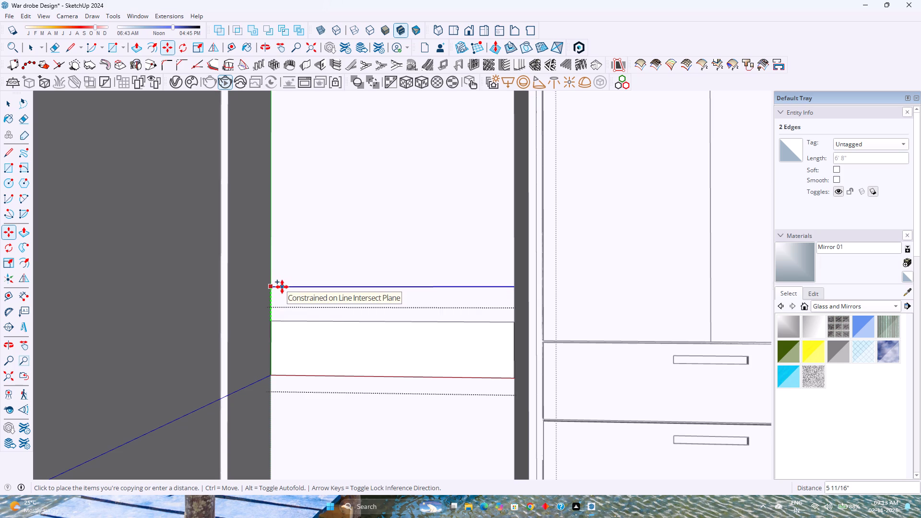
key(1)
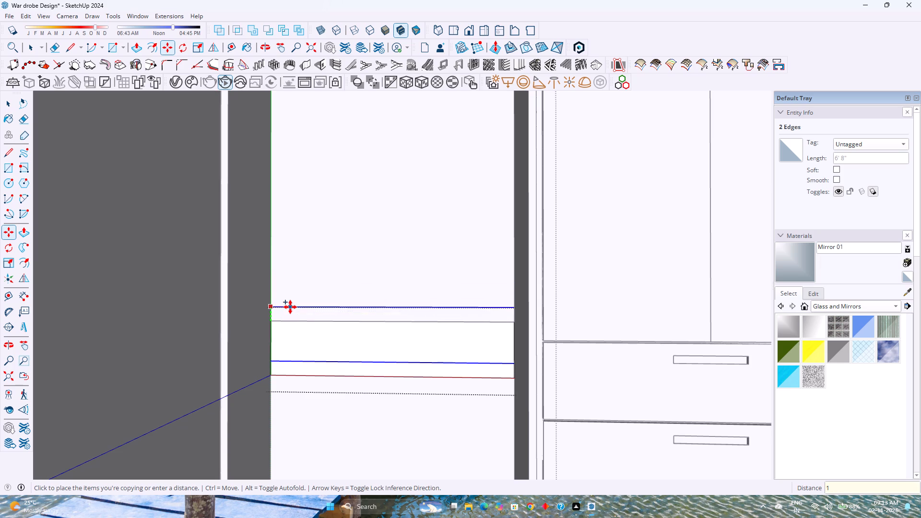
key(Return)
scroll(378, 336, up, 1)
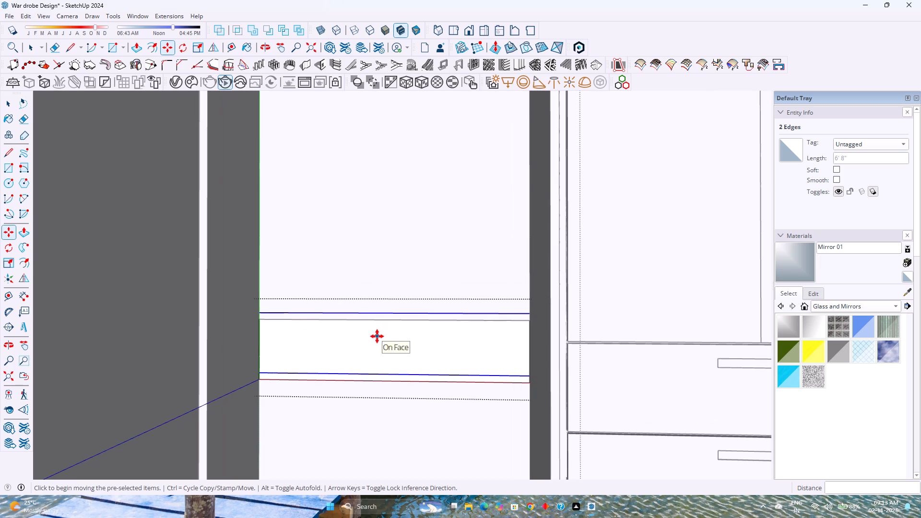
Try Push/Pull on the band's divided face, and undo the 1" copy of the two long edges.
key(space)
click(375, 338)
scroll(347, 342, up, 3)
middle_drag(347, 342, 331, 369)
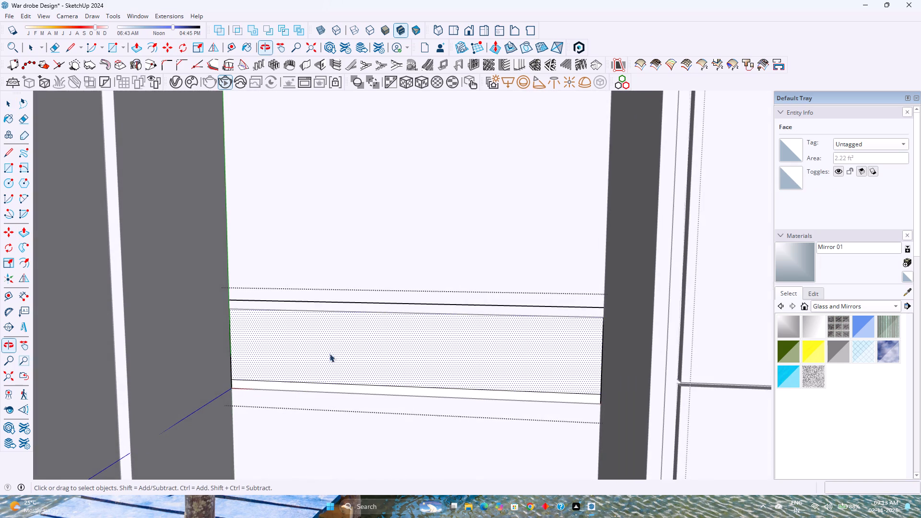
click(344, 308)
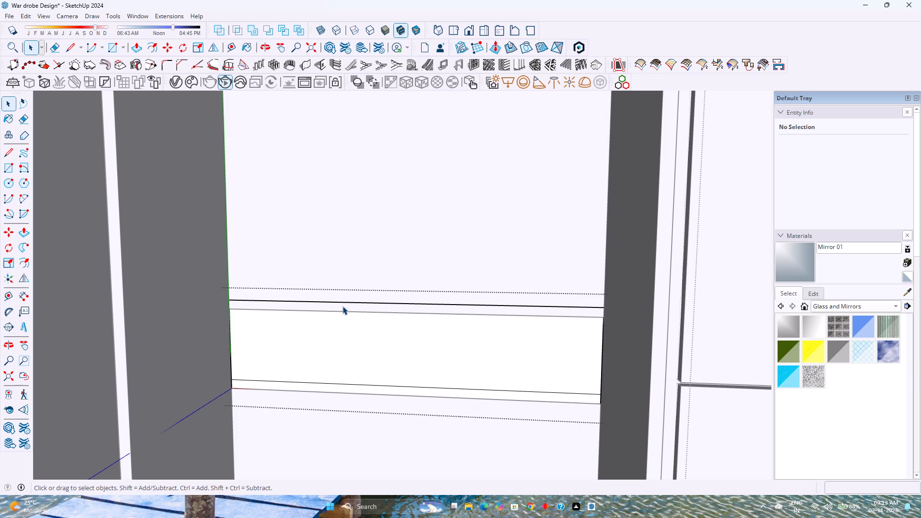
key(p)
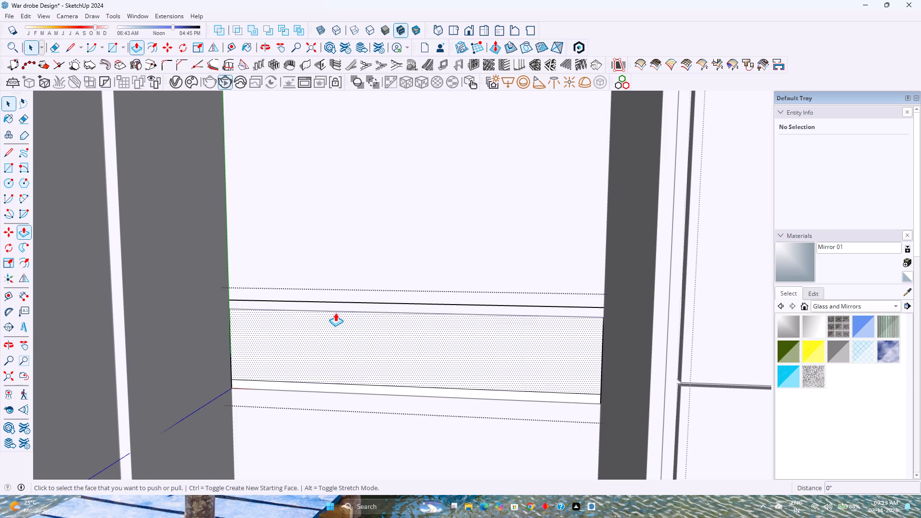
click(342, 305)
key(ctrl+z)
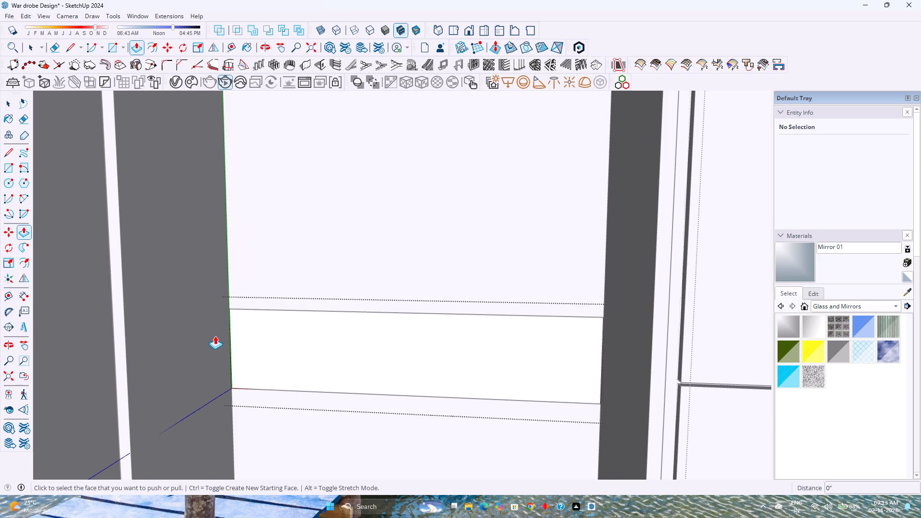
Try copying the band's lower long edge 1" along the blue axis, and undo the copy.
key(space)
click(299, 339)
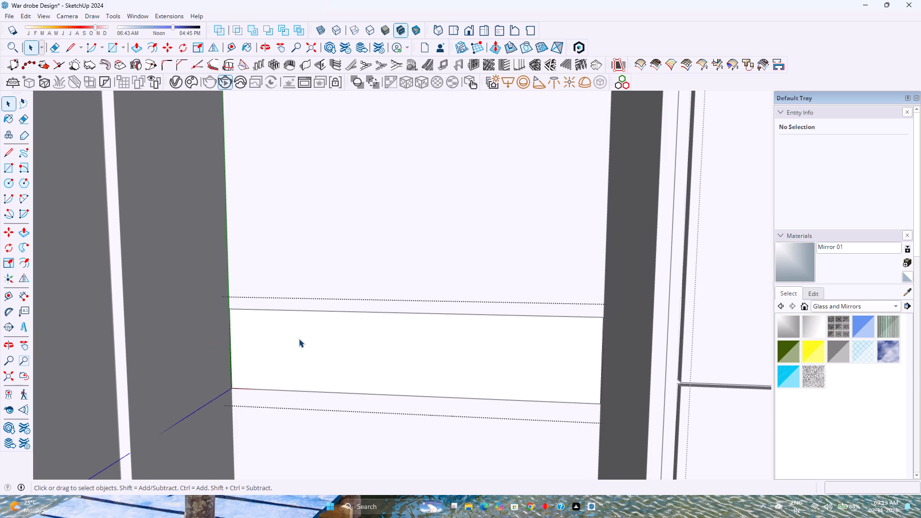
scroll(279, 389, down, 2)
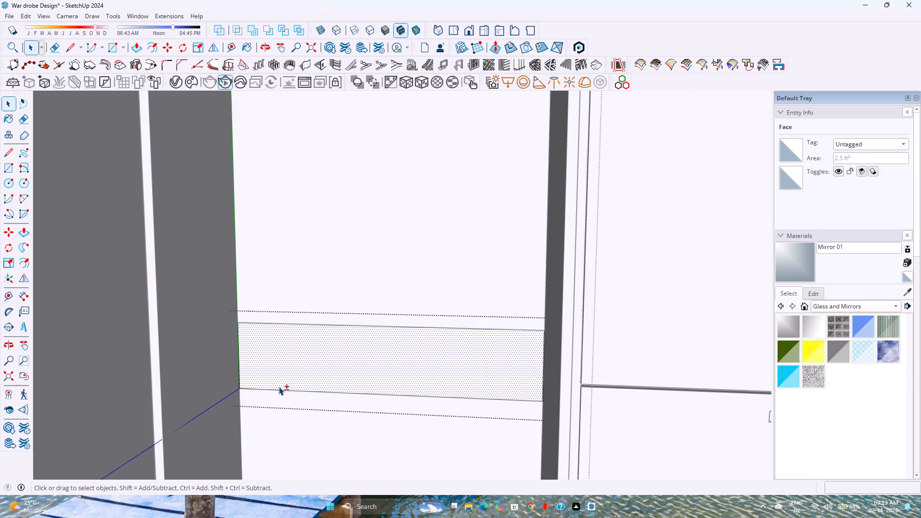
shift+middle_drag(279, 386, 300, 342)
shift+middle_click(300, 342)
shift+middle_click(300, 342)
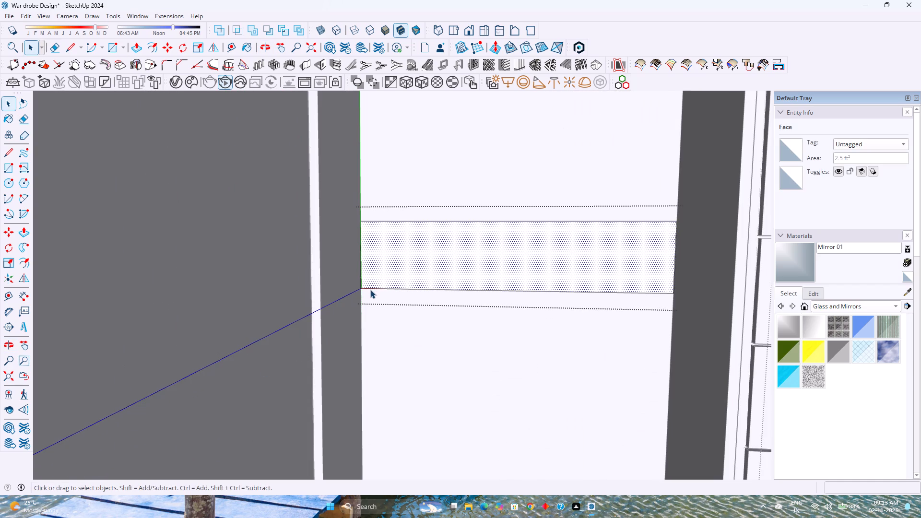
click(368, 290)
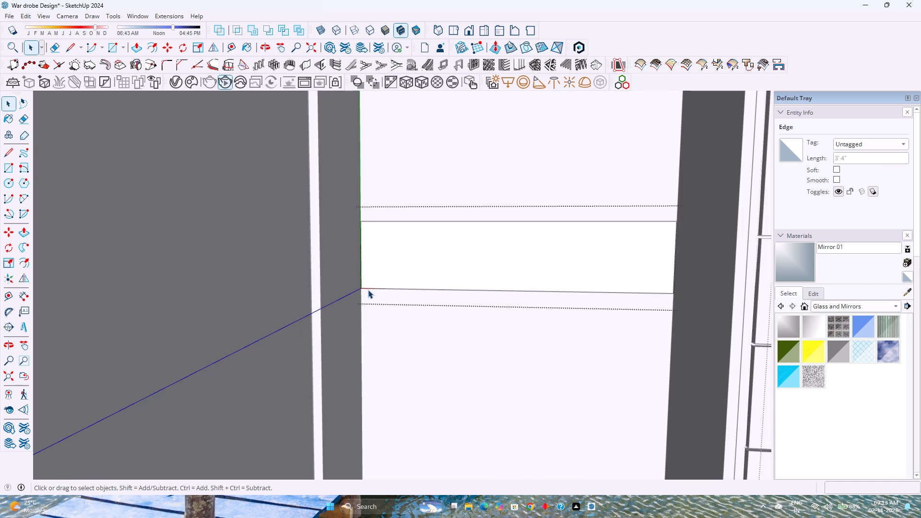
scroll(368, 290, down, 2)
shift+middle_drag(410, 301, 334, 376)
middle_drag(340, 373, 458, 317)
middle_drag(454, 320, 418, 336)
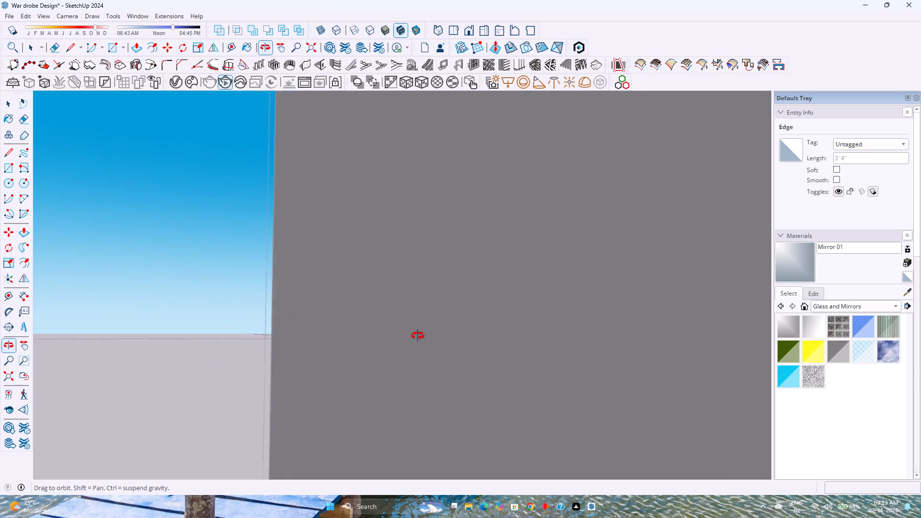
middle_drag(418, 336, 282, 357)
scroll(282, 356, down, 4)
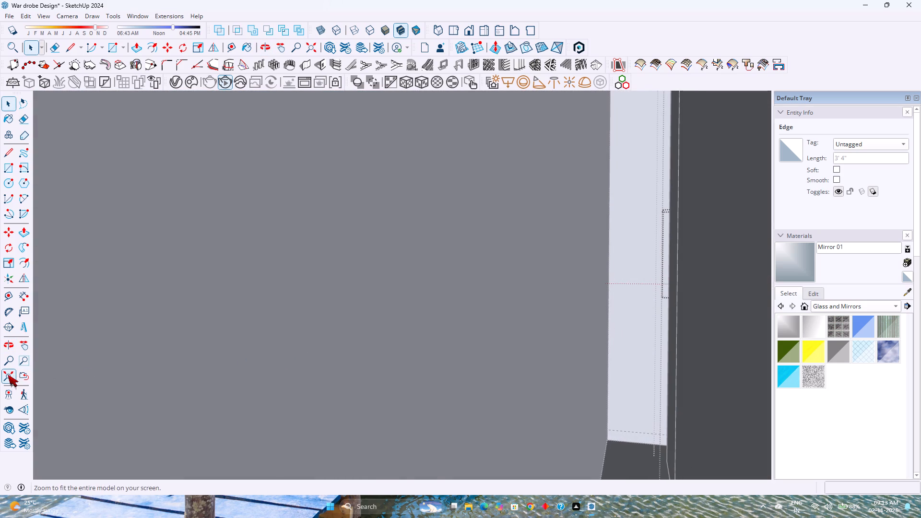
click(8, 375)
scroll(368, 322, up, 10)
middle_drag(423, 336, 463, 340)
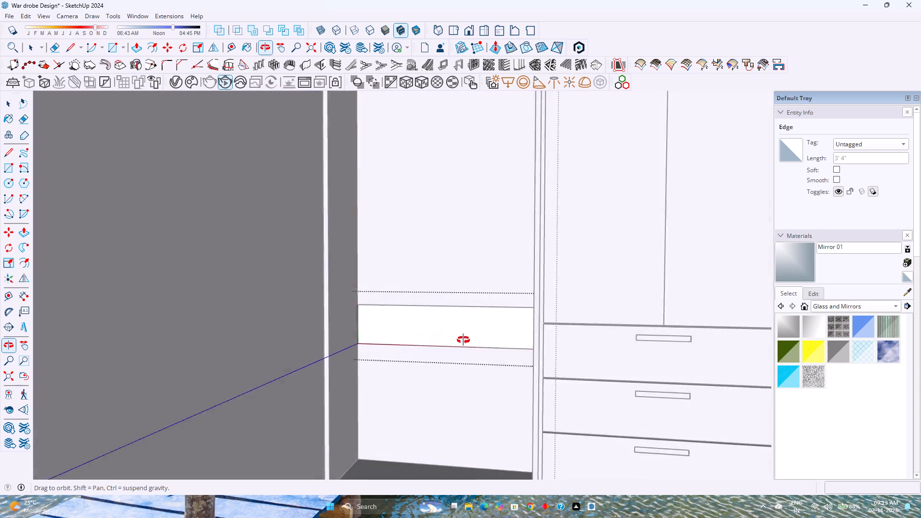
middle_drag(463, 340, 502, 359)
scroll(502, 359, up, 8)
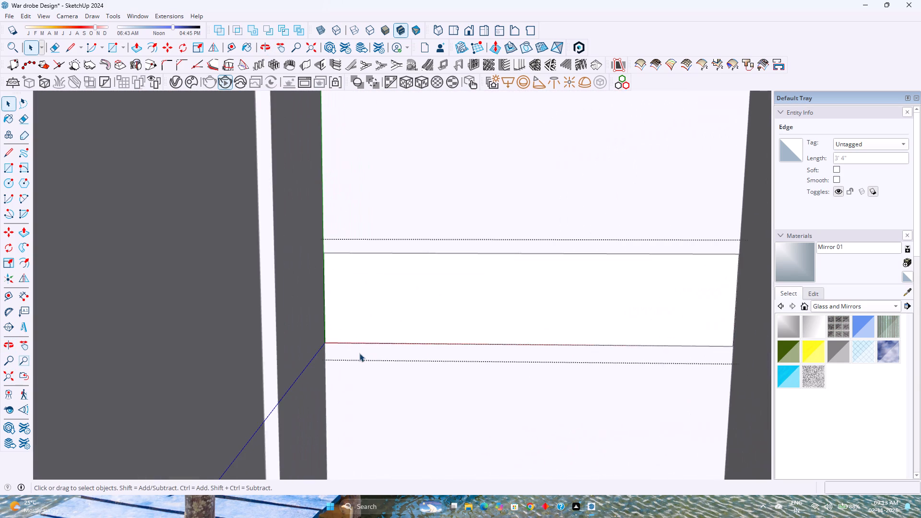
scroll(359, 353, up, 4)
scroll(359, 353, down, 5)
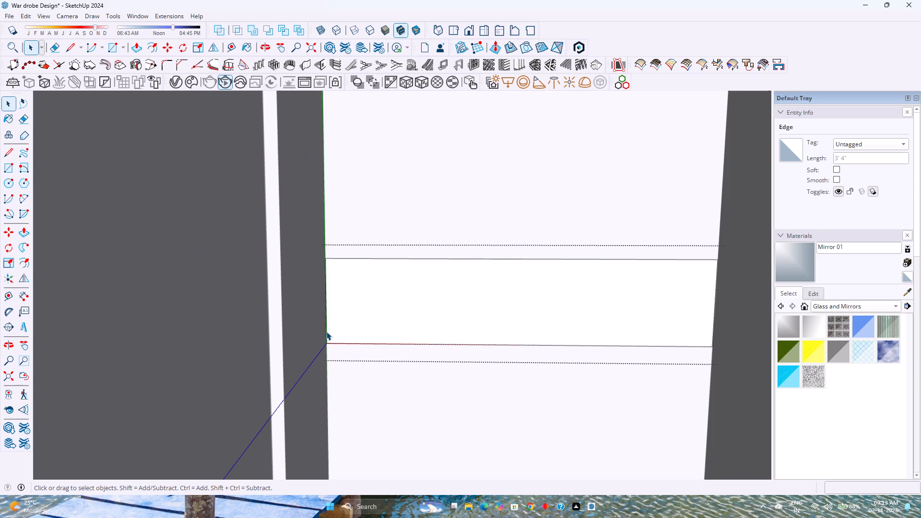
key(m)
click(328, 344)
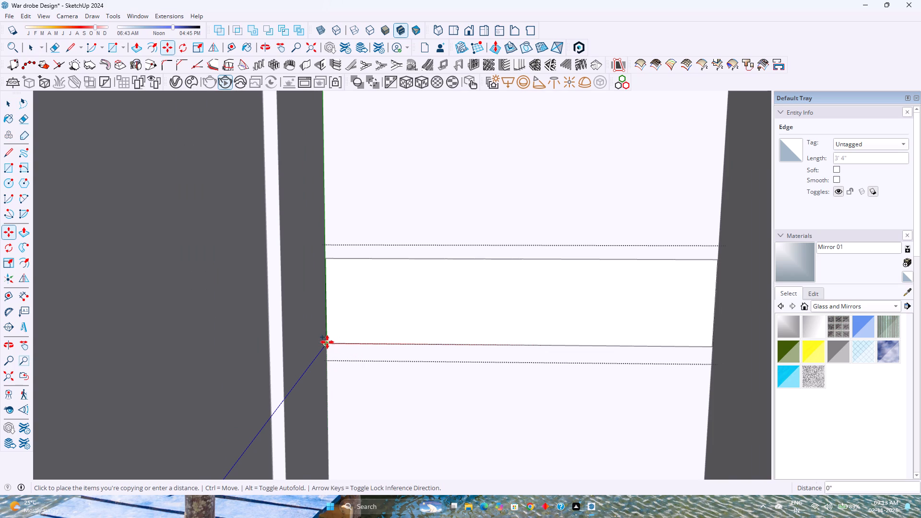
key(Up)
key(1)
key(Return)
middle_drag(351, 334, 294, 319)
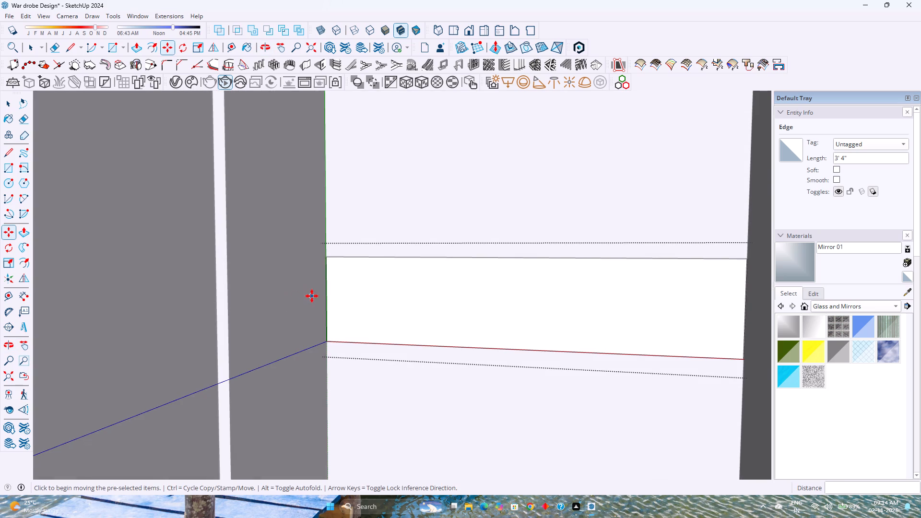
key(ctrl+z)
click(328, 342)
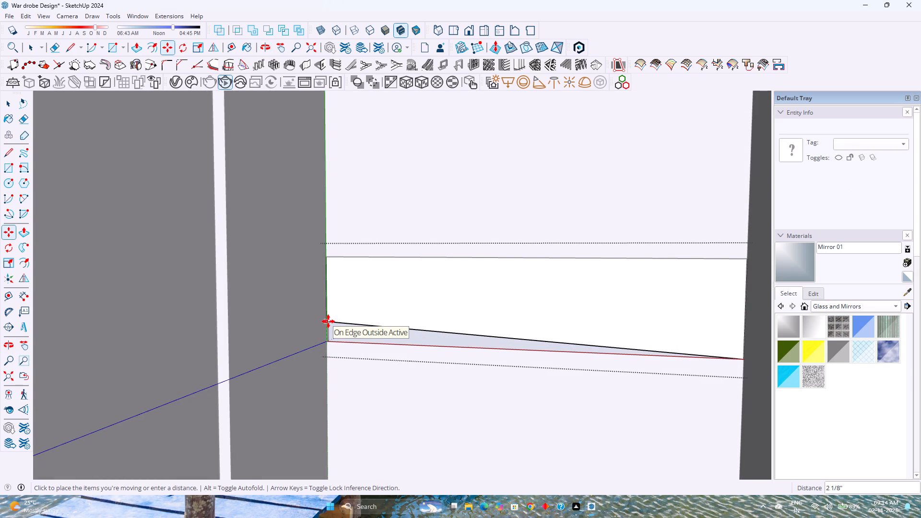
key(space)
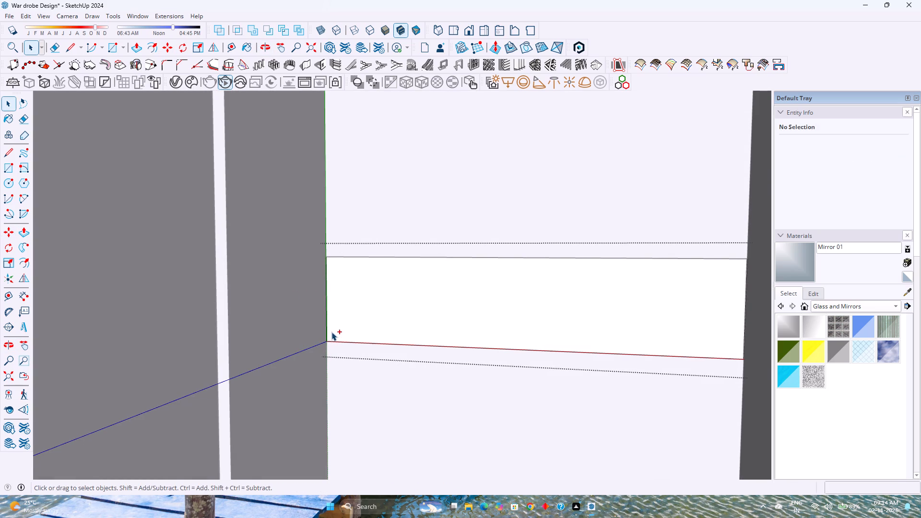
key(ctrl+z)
Copy the band's lower long edge 1" upward along the green axis, inside the band group.
double_click(354, 335)
scroll(356, 342, up, 3)
click(358, 340)
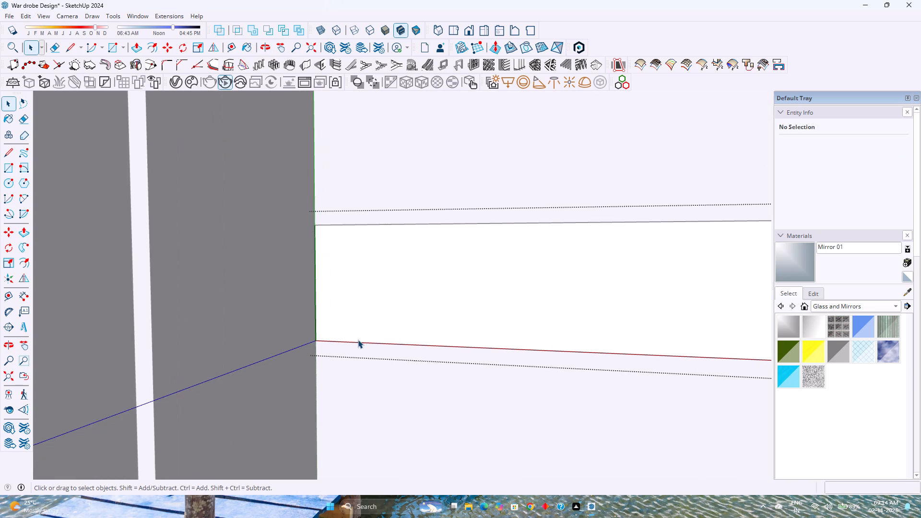
click(358, 341)
key(m)
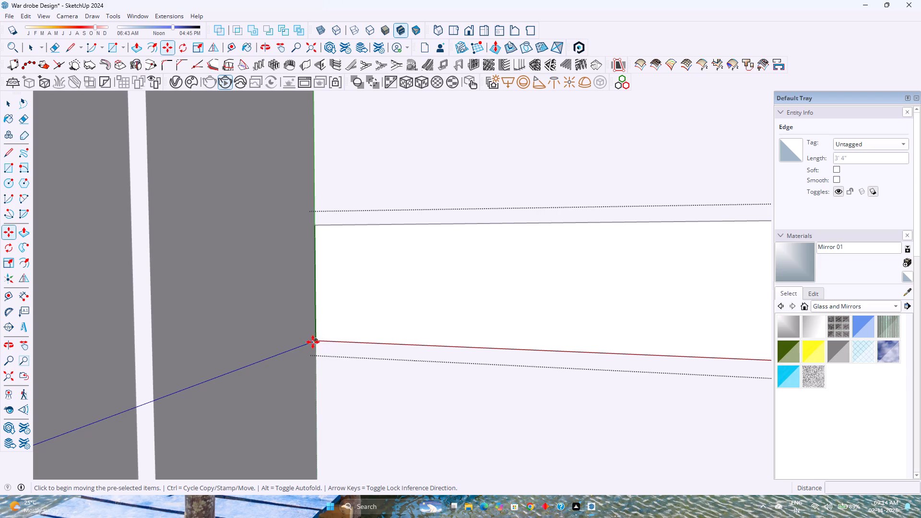
click(315, 340)
key(Left)
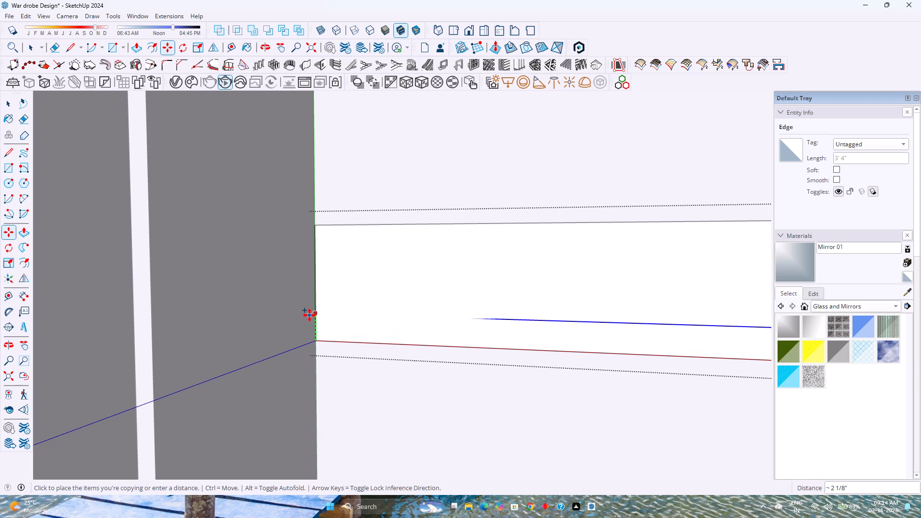
key(1)
key(Return)
key(space)
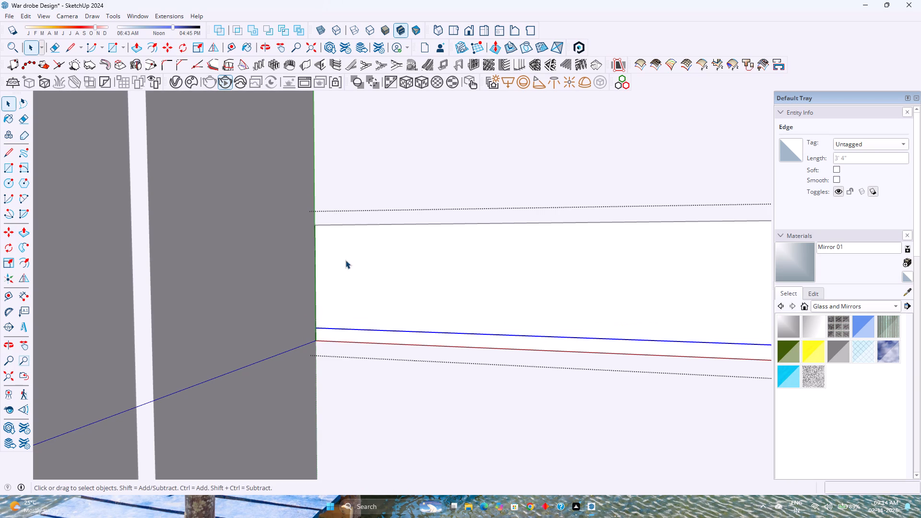
Copy the band's upper long edge 1" downward along the green axis, inside the band group.
click(354, 226)
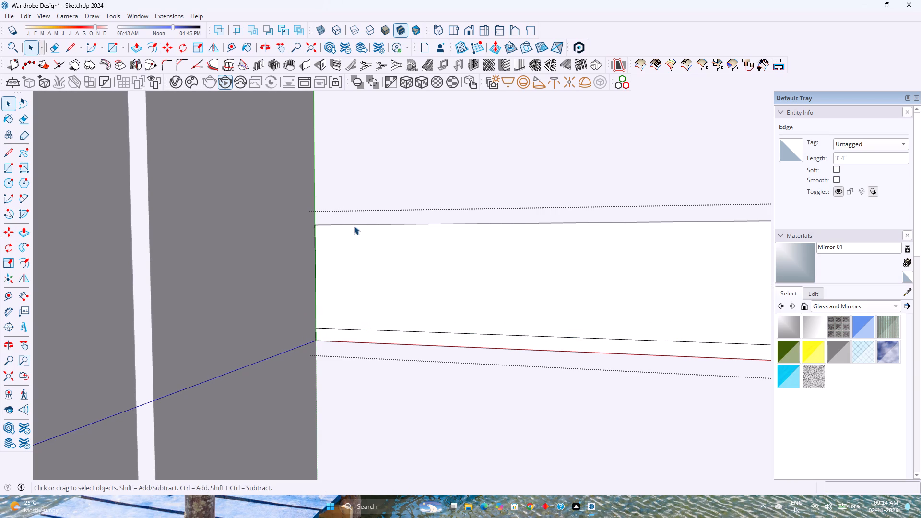
click(352, 225)
key(m)
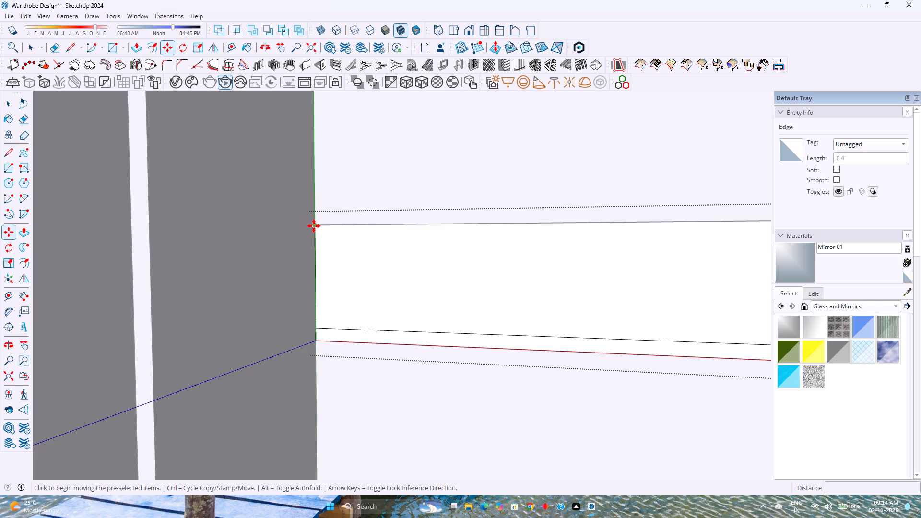
click(314, 226)
key(Left)
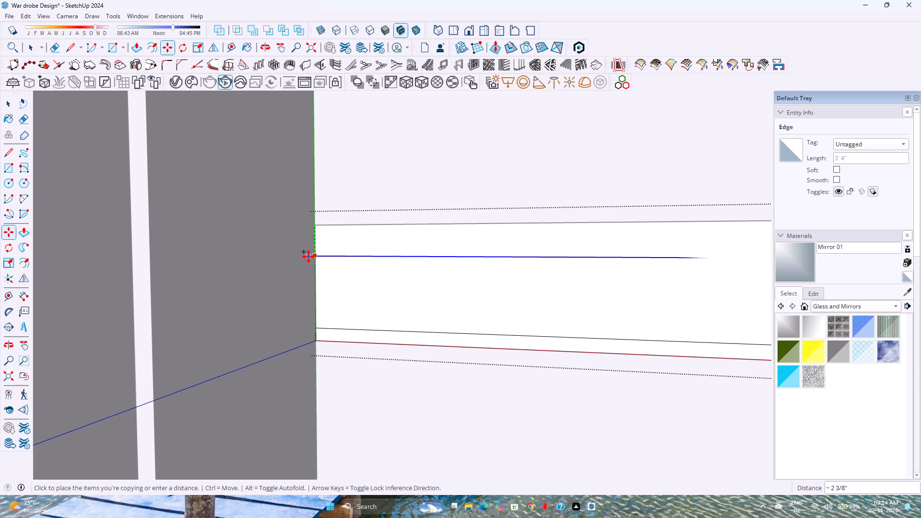
key(1)
key(Return)
Push/Pull the band's upper and lower 1" strips 1' 7 1/2" forward to the frame's front edge, forming two shelves.
key(p)
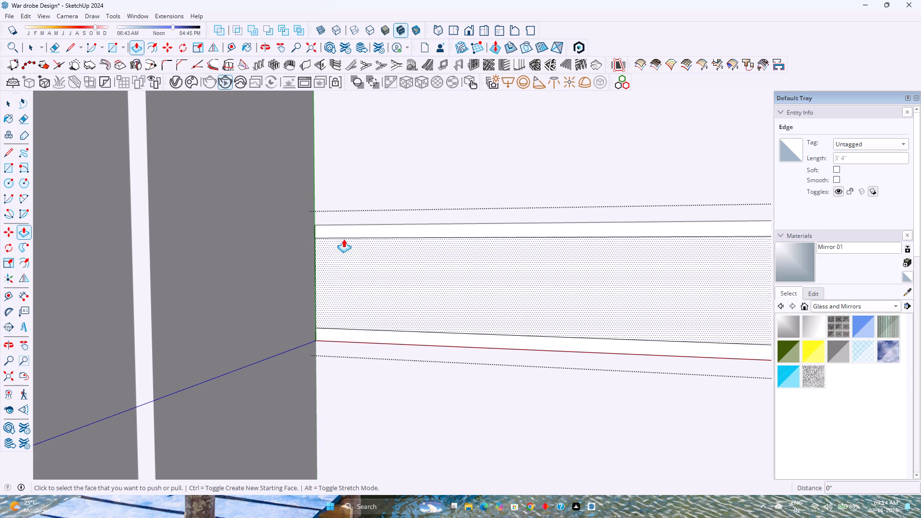
click(346, 229)
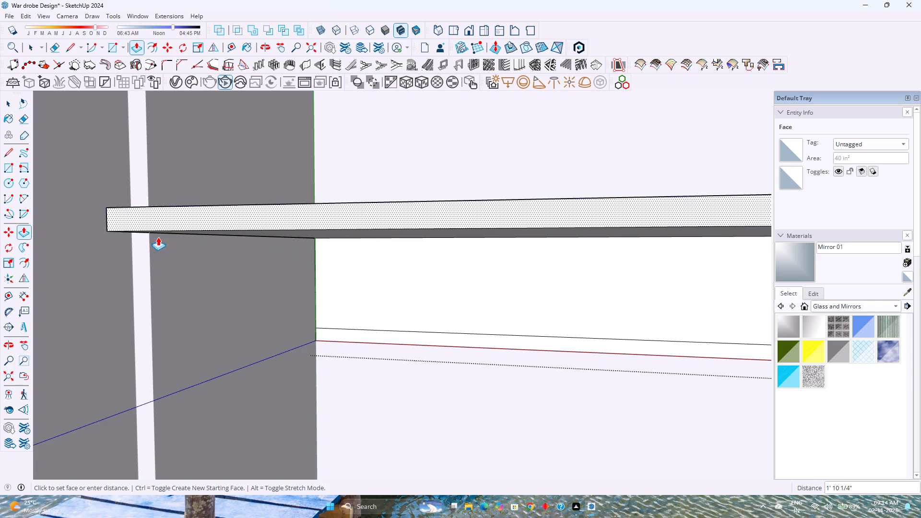
click(147, 247)
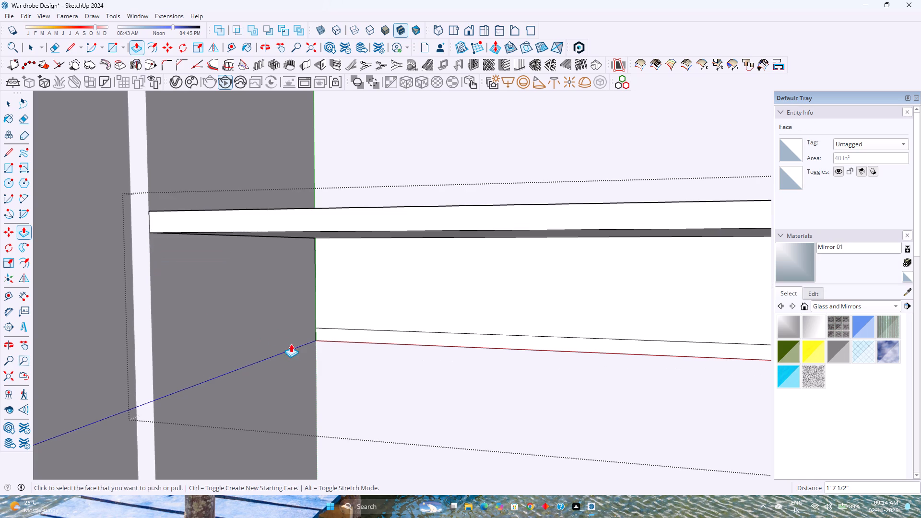
double_click(323, 334)
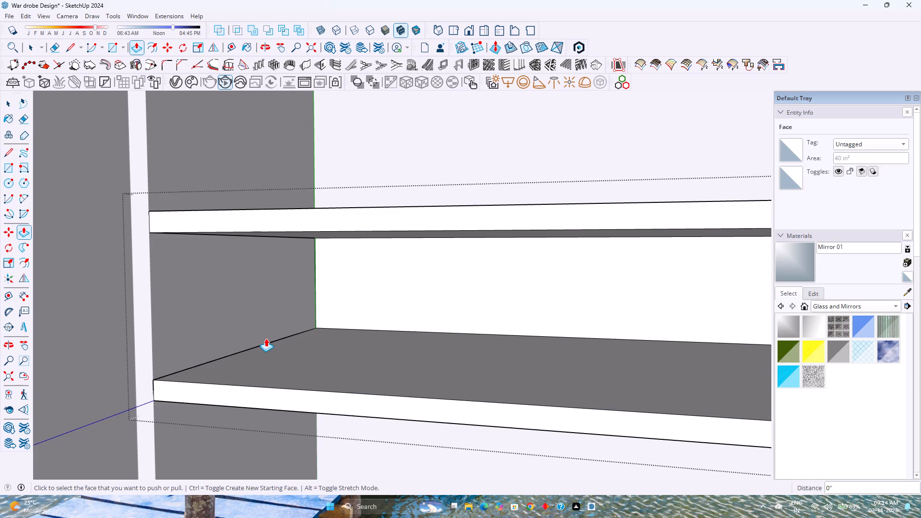
key(e)
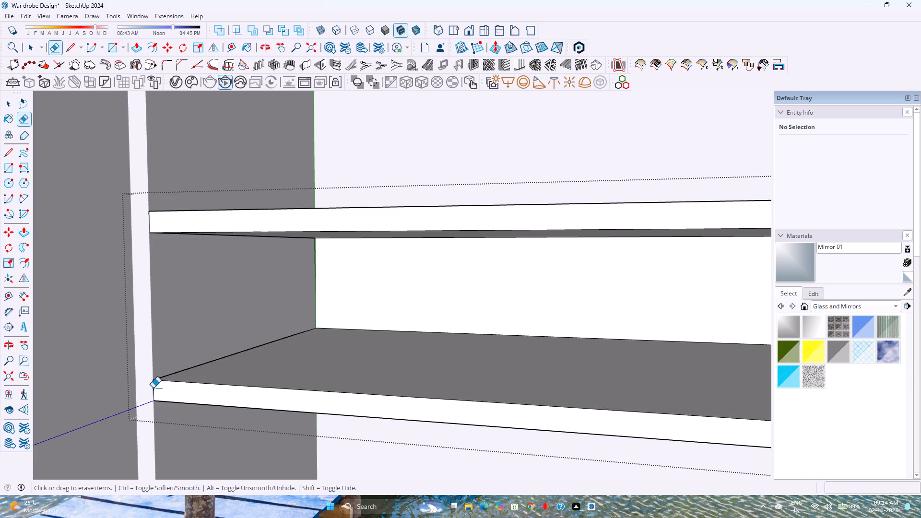
scroll(153, 386, down, 5)
middle_drag(153, 386, 210, 384)
key(space)
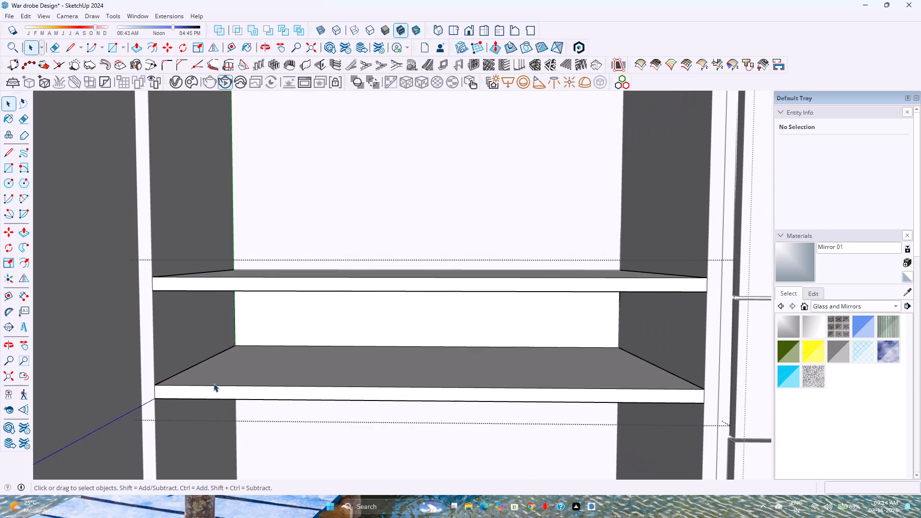
key(Escape)
Examine the frame with its two shelves beside the wardrobe from several angles and distances.
scroll(331, 374, down, 6)
middle_drag(376, 367, 377, 338)
scroll(376, 338, down, 4)
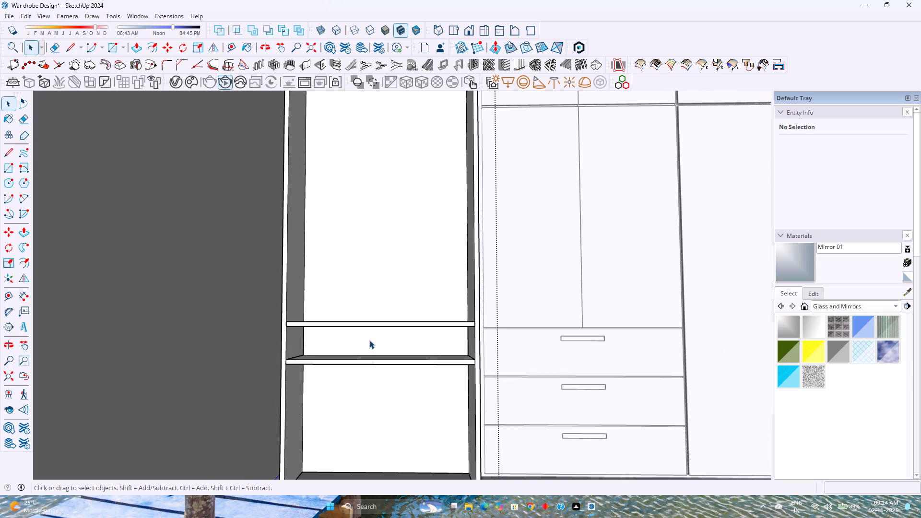
scroll(370, 344, down, 2)
middle_drag(370, 344, 311, 374)
scroll(307, 368, down, 3)
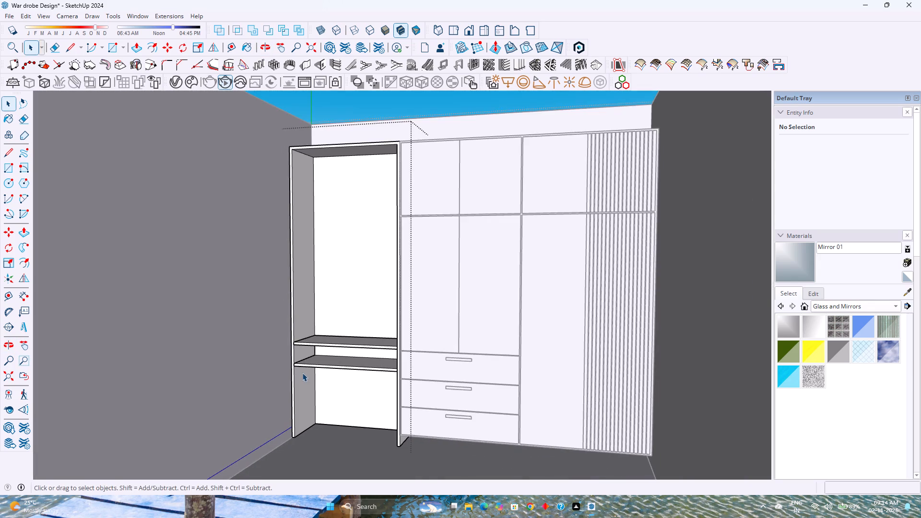
middle_drag(298, 378, 326, 359)
scroll(321, 359, down, 1)
shift+middle_drag(326, 356, 336, 411)
scroll(338, 403, down, 4)
middle_drag(331, 407, 322, 382)
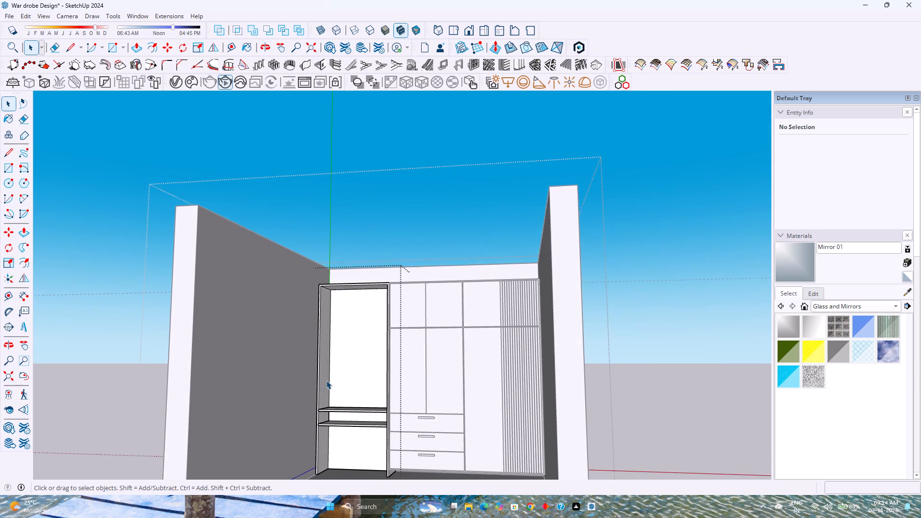
scroll(326, 380, down, 1)
shift+middle_drag(334, 388, 349, 416)
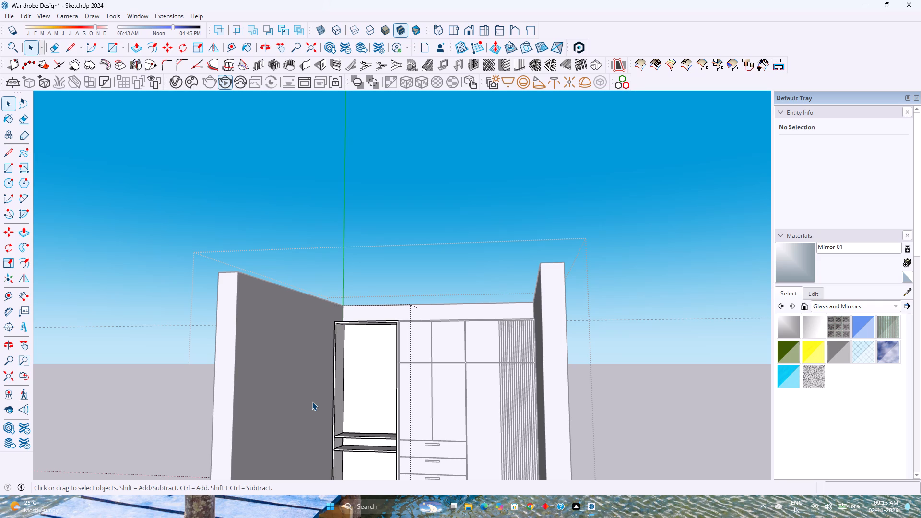
scroll(311, 401, down, 6)
Draw a 3' 4" by 7" rectangle across the front opening between the two shelves, and delete the extra face filling the opening above.
scroll(376, 450, up, 7)
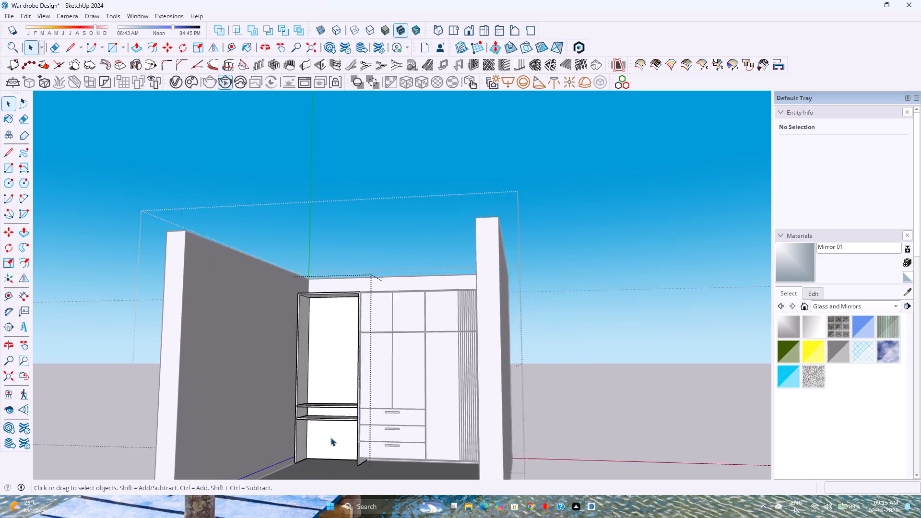
scroll(316, 433, up, 4)
middle_drag(302, 425, 331, 434)
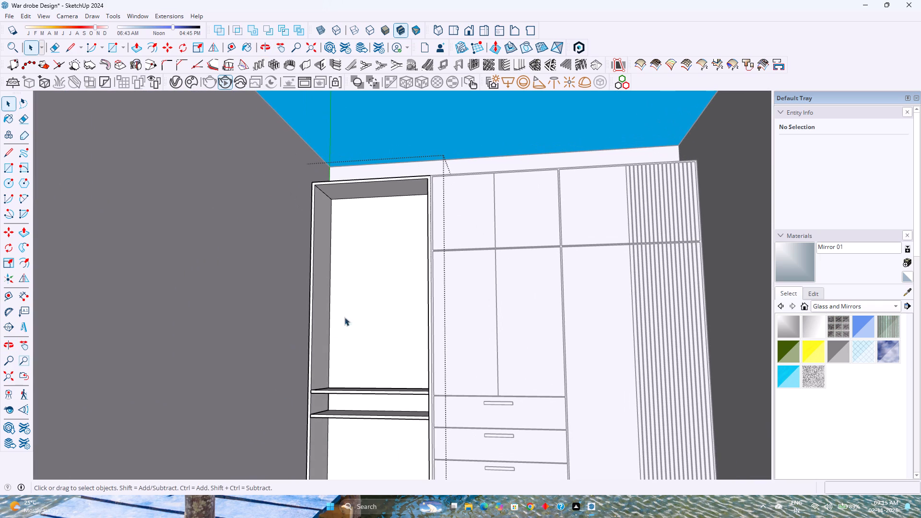
click(110, 48)
scroll(321, 403, up, 8)
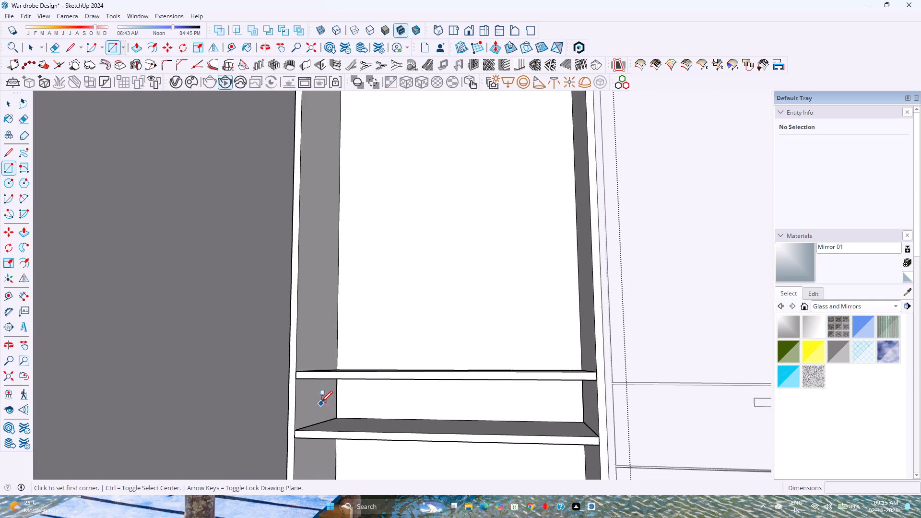
click(296, 379)
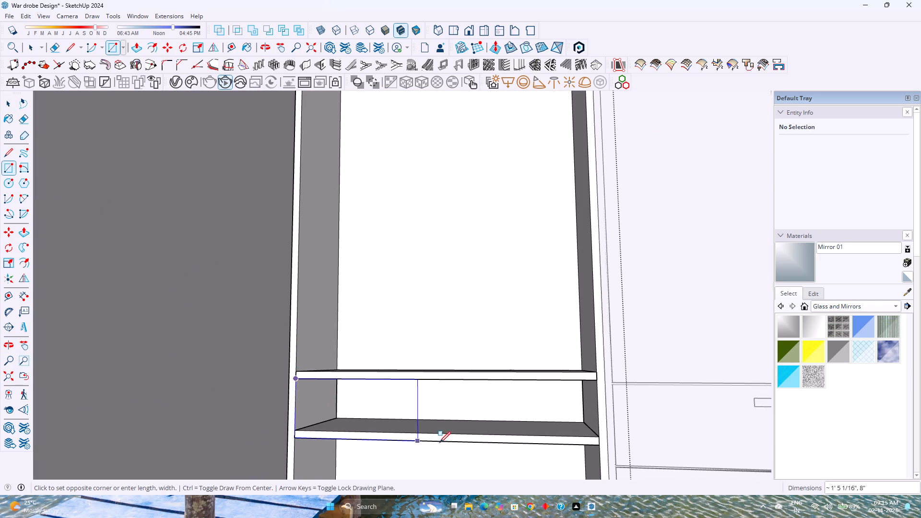
click(597, 439)
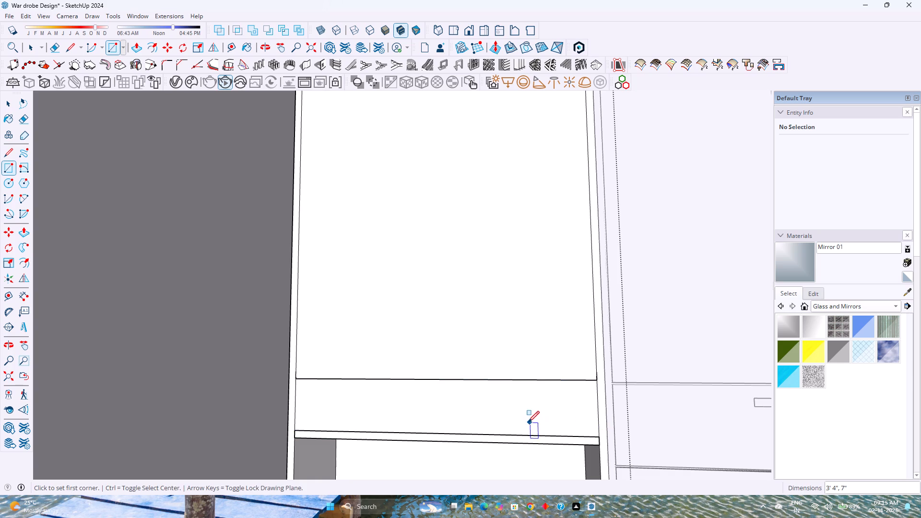
key(space)
click(459, 342)
key(Delete)
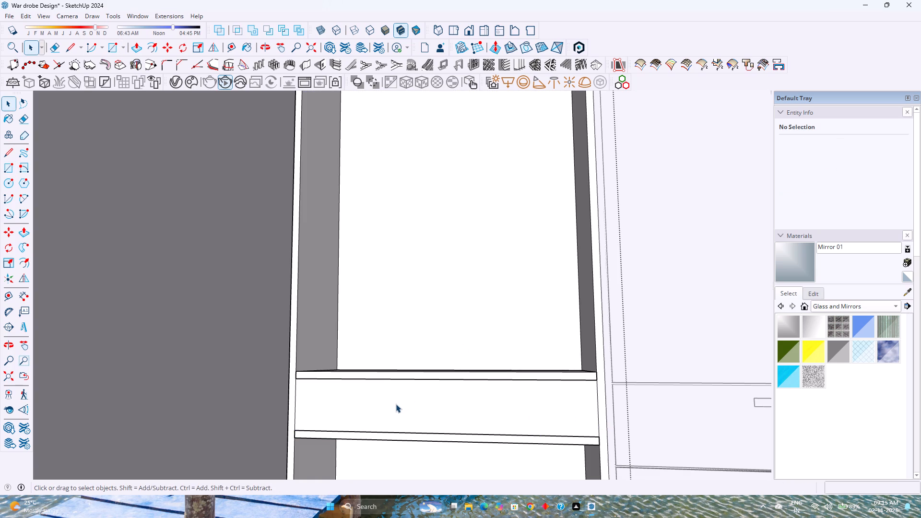
Group the rectangular front face between the shelves together with its edges.
double_click(396, 404)
right_click(396, 404)
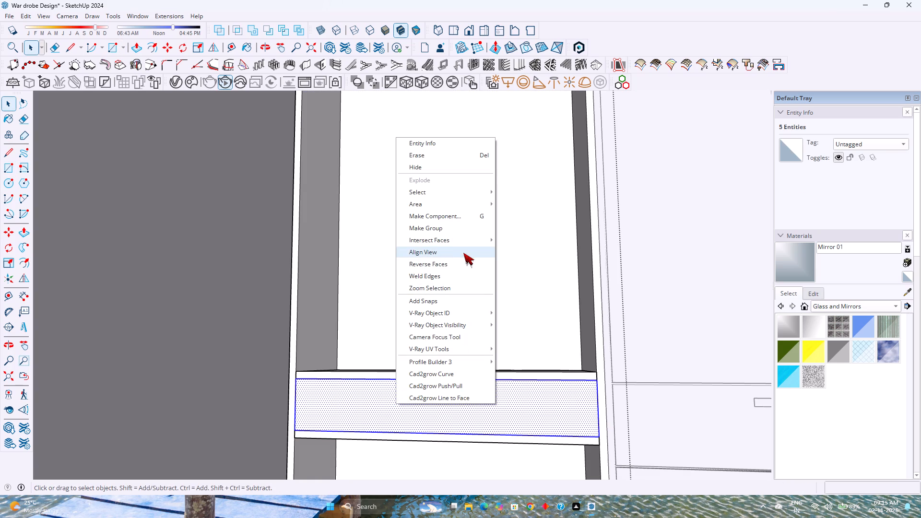
click(463, 228)
Push/Pull the face inside the new group outward to make a front panel 0.5" thick.
double_click(361, 396)
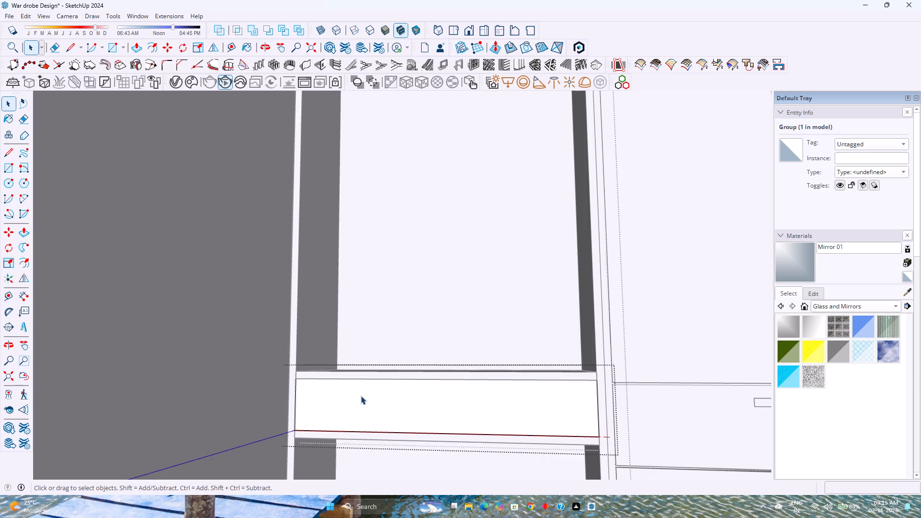
scroll(360, 396, up, 4)
key(p)
click(361, 395)
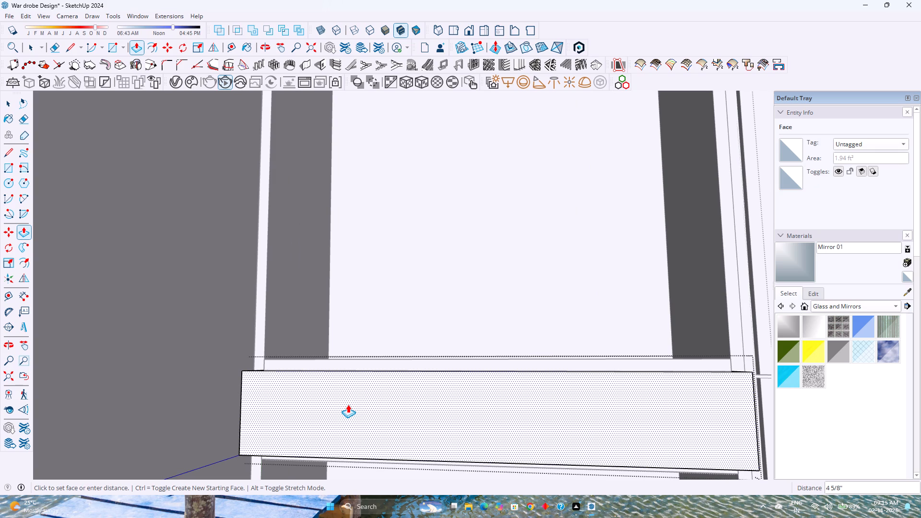
key(1)
key(Return)
middle_drag(346, 409, 249, 474)
middle_click(249, 474)
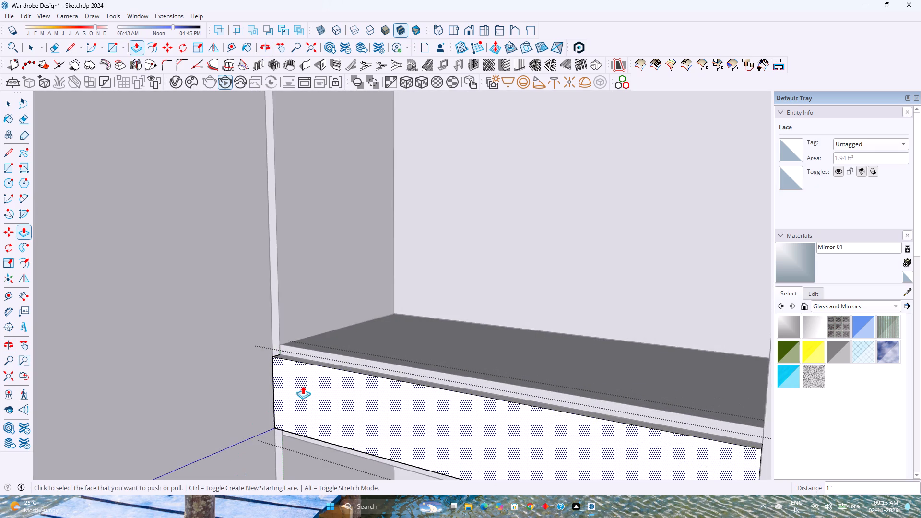
scroll(308, 384, up, 3)
text(0.)
key(5)
key(Return)
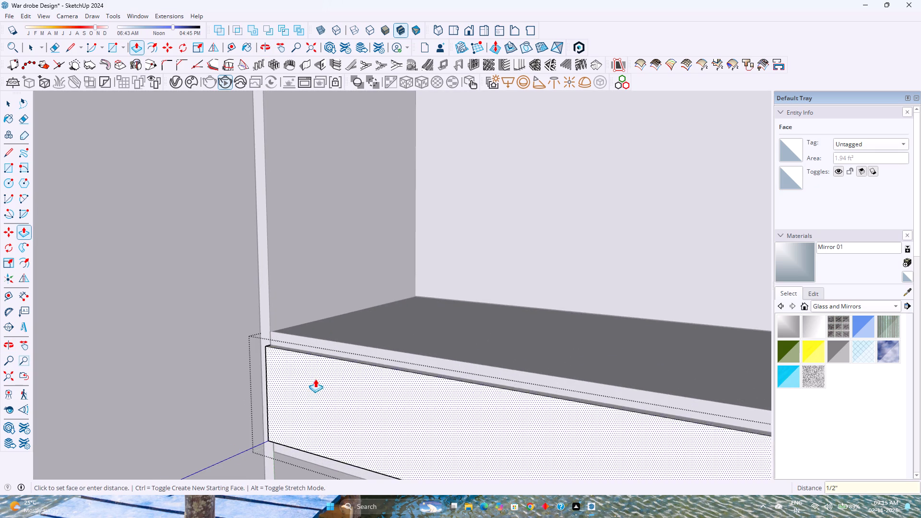
Extend the front panel's top face upward by 0.5" over the upper shelf's edge.
scroll(345, 352, up, 2)
middle_drag(343, 352, 310, 411)
click(334, 355)
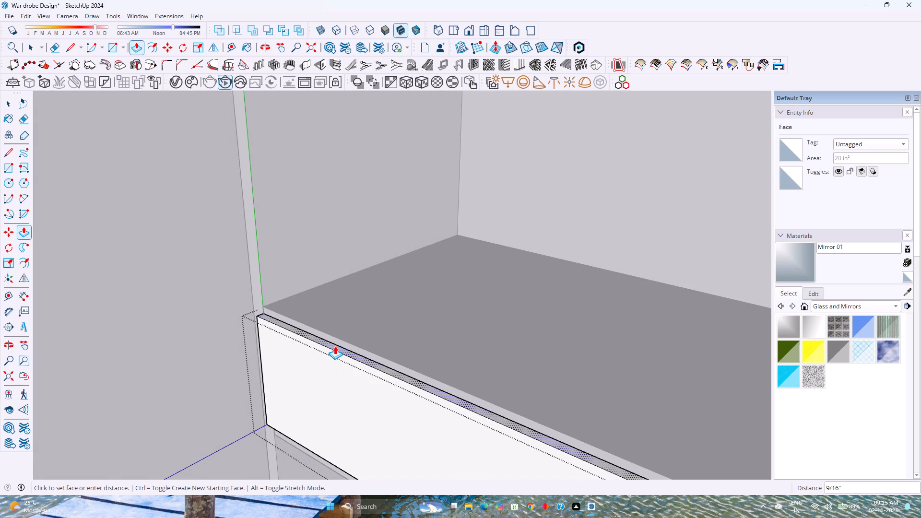
text(0.)
key(5)
key(Return)
scroll(334, 346, down, 5)
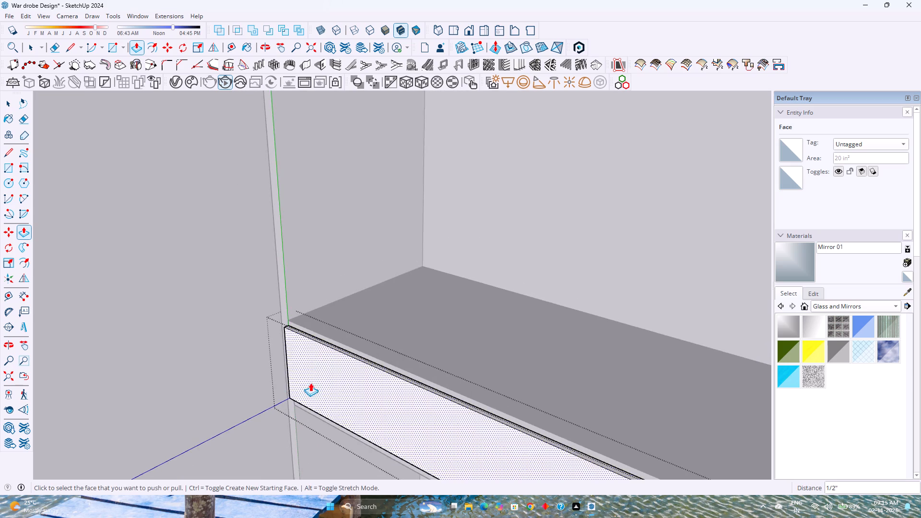
Extend the front panel's bottom face downward by the same 0.5" over the lower shelf's edge, and leave the group.
middle_drag(309, 385, 366, 315)
scroll(366, 313, down, 3)
middle_drag(399, 308, 403, 285)
scroll(401, 285, up, 2)
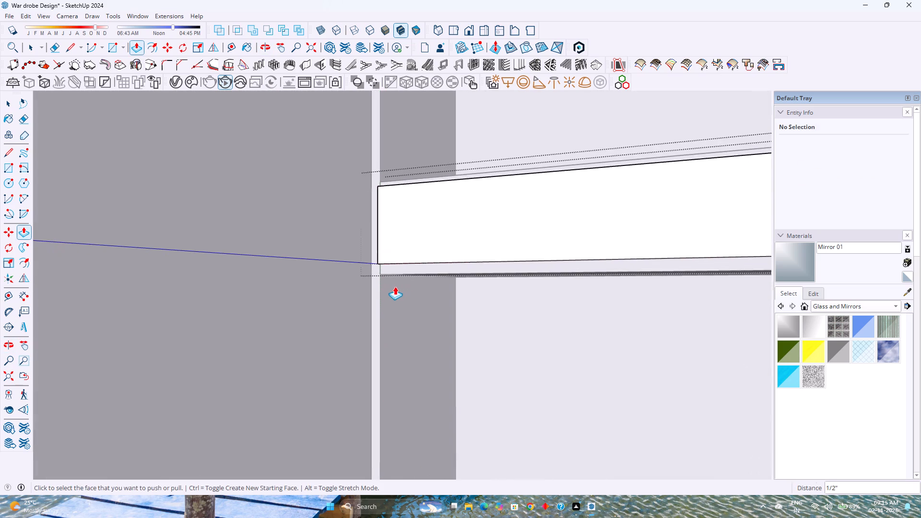
middle_drag(392, 283, 391, 257)
scroll(396, 246, up, 6)
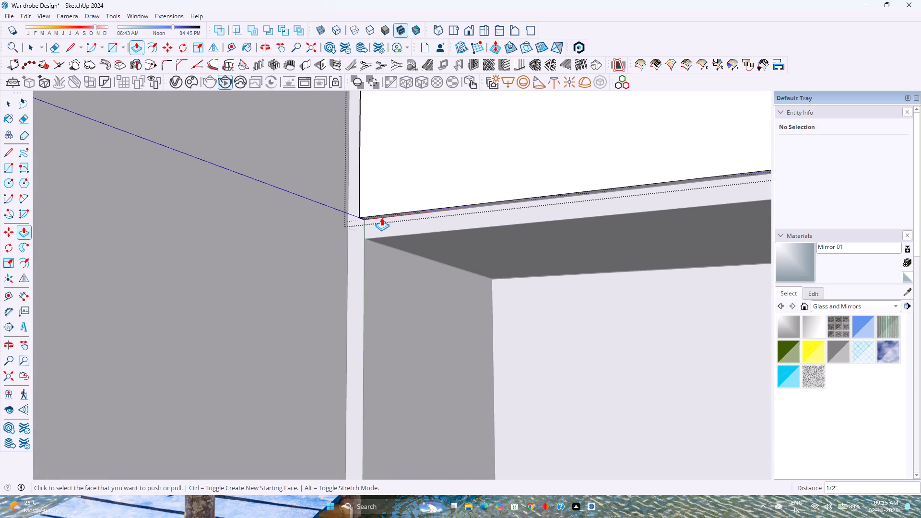
scroll(379, 217, up, 5)
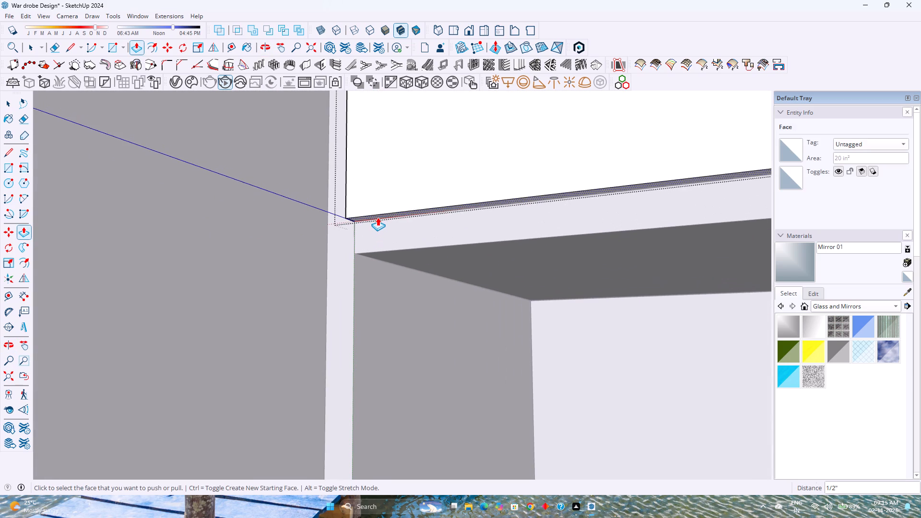
double_click(377, 218)
scroll(368, 247, down, 1)
middle_drag(368, 247, 357, 291)
middle_drag(356, 295, 356, 309)
scroll(356, 285, down, 4)
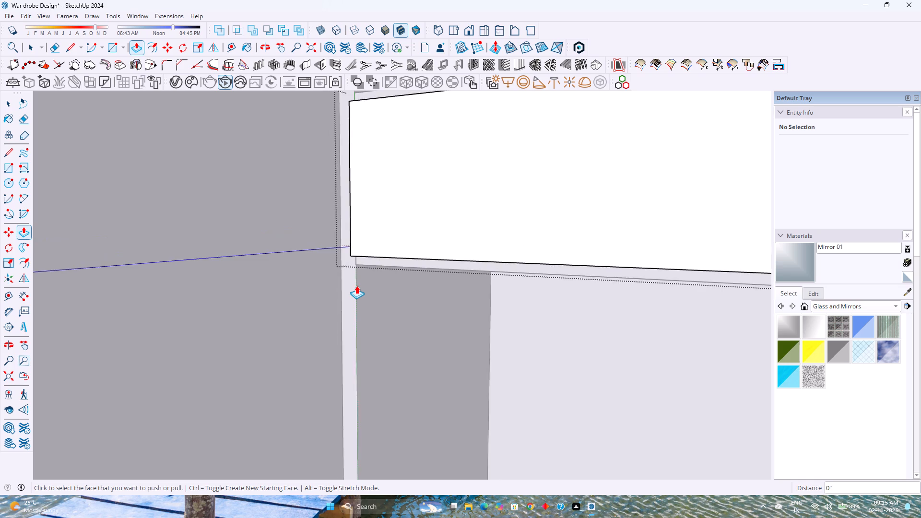
scroll(356, 285, down, 6)
scroll(356, 285, up, 1)
scroll(356, 286, down, 5)
shift+middle_drag(370, 281, 333, 354)
scroll(331, 353, down, 4)
middle_drag(411, 338, 457, 319)
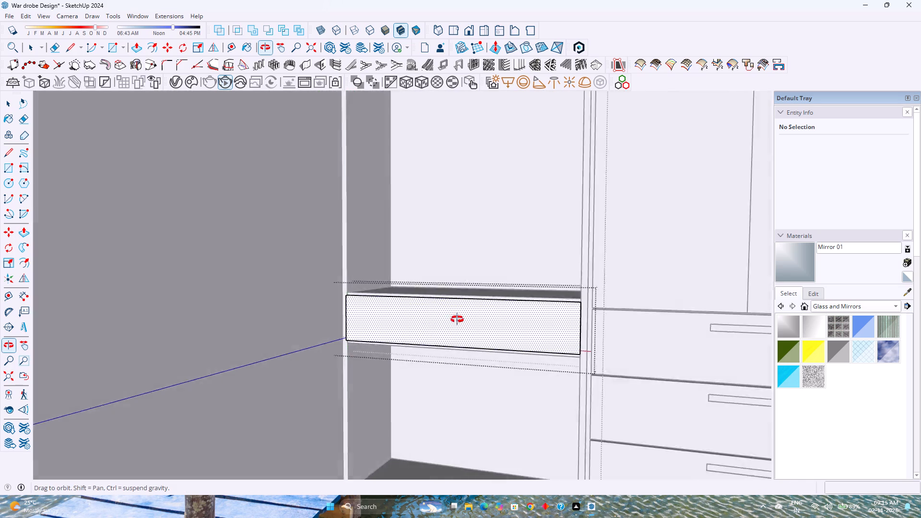
middle_drag(457, 319, 343, 344)
key(space)
key(Escape)
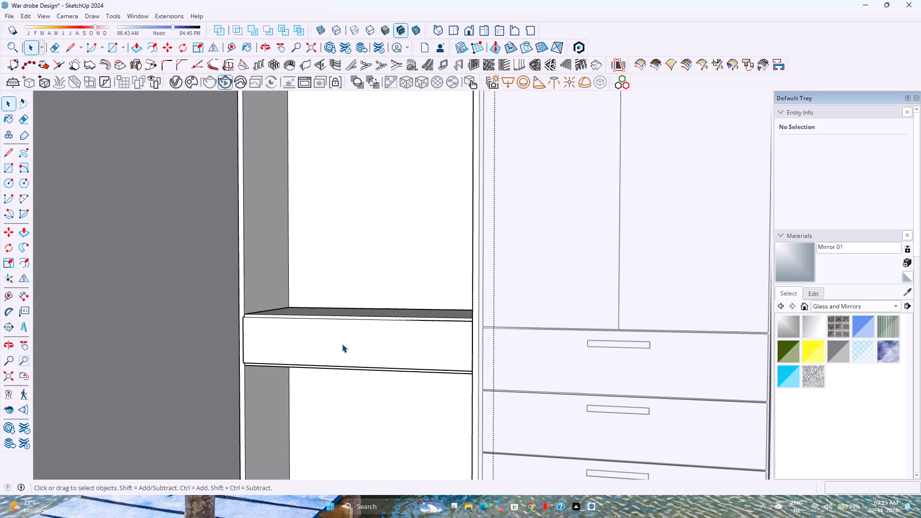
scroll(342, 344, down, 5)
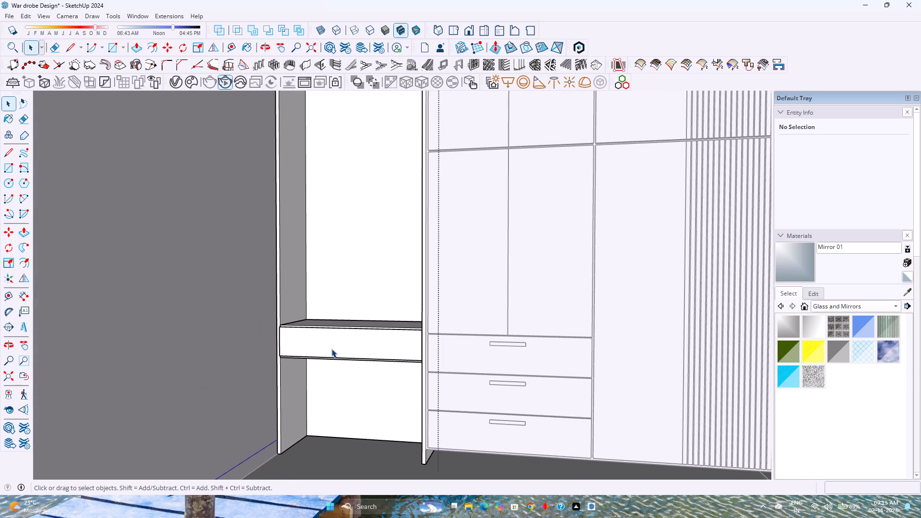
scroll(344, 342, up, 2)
Open the drawer front panel's group and place a guide 1" in from the left end of its top face.
scroll(340, 342, up, 2)
scroll(279, 354, up, 2)
middle_drag(279, 354, 238, 436)
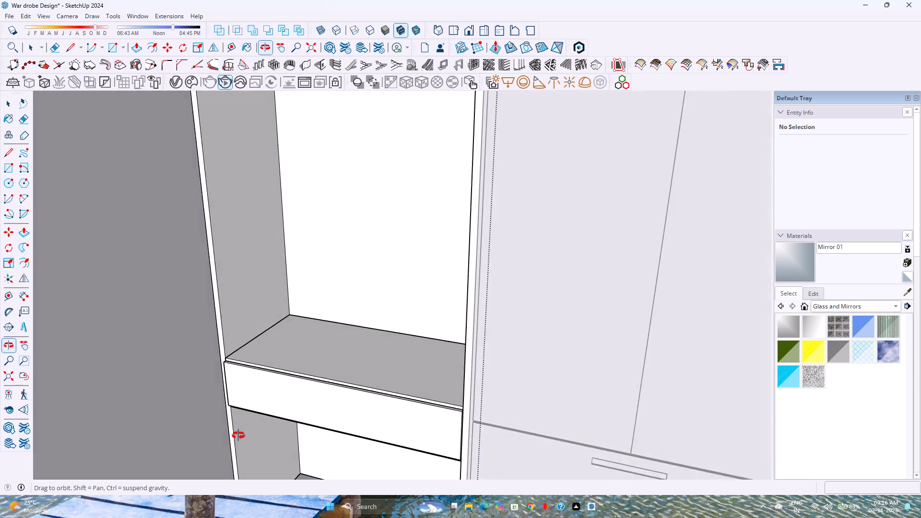
middle_drag(238, 436, 255, 403)
scroll(292, 388, up, 3)
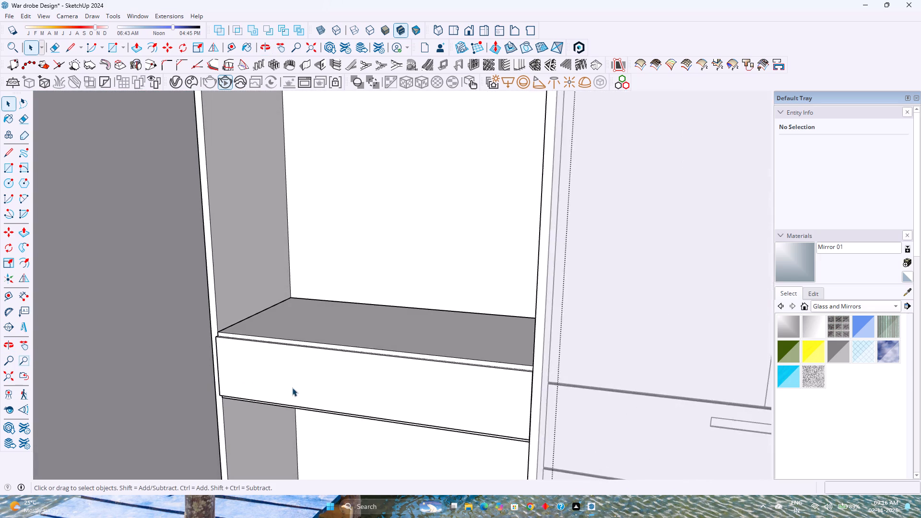
scroll(292, 388, up, 1)
double_click(286, 377)
scroll(286, 377, up, 5)
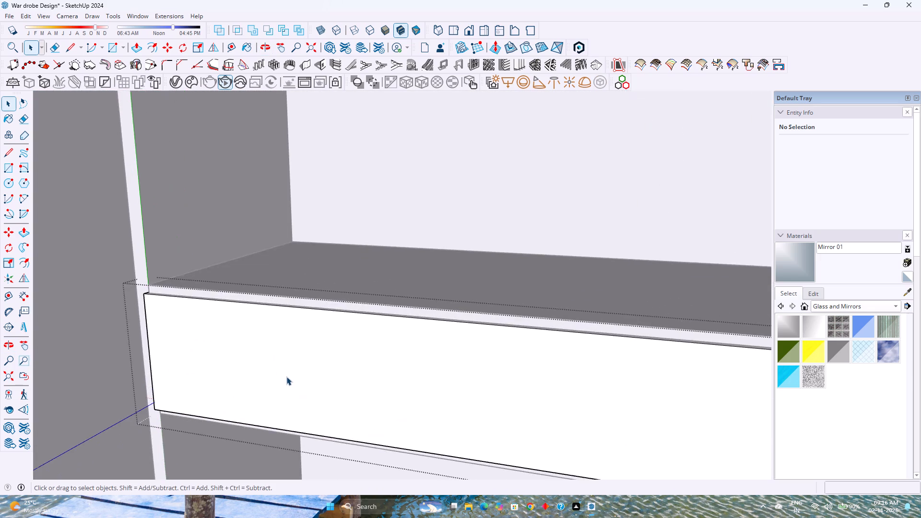
middle_drag(286, 377, 296, 425)
click(269, 373)
middle_drag(244, 355, 258, 384)
middle_drag(265, 396, 272, 407)
middle_click(272, 407)
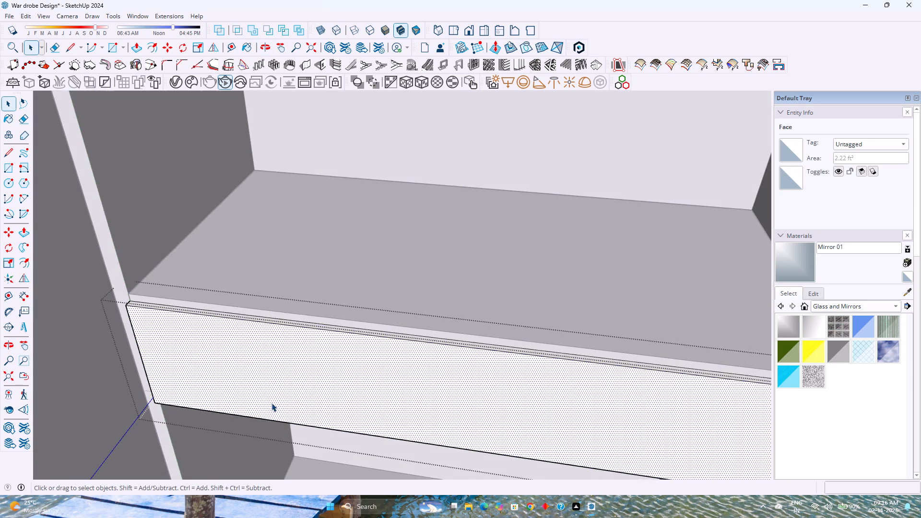
scroll(271, 400, down, 3)
shift+middle_drag(253, 369, 355, 419)
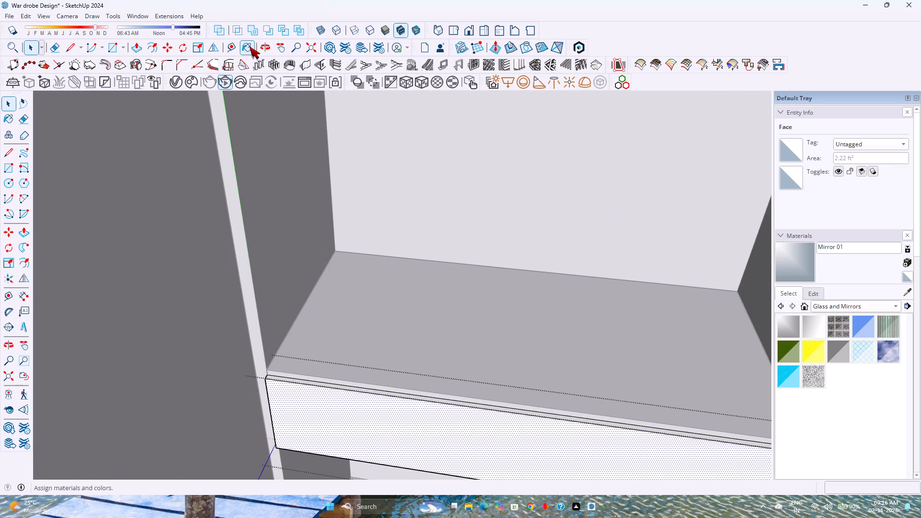
click(226, 45)
scroll(277, 383, up, 11)
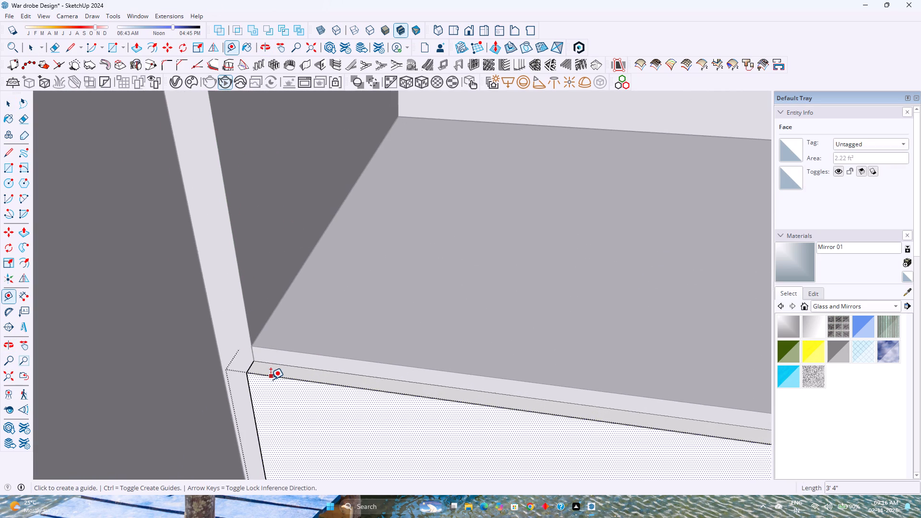
key(Escape)
scroll(261, 373, up, 2)
click(251, 365)
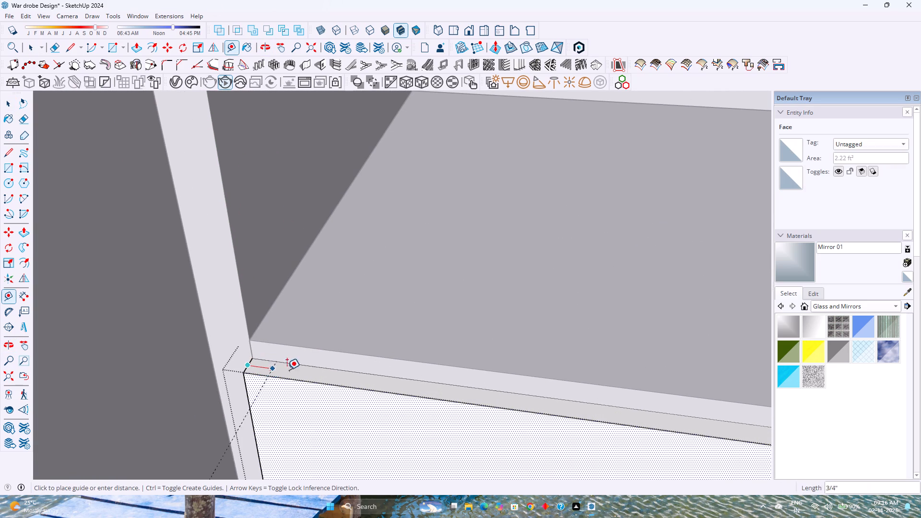
key(1)
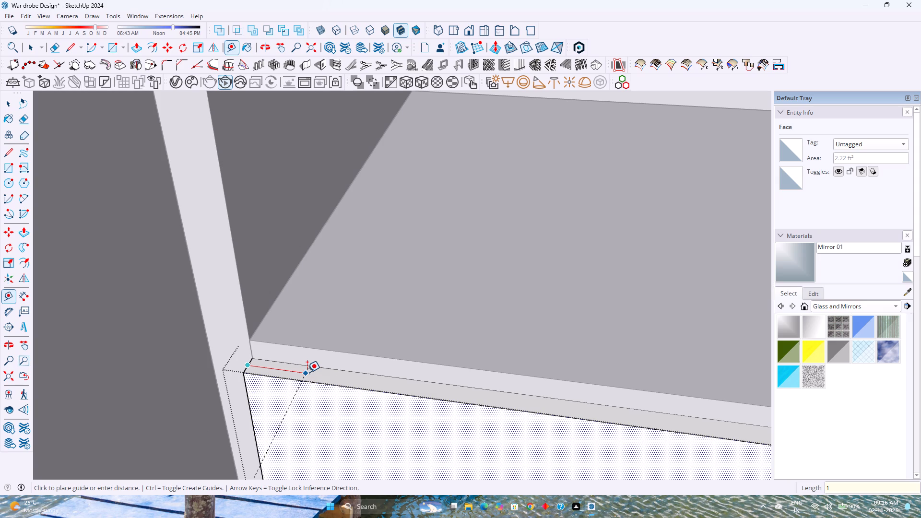
key(Return)
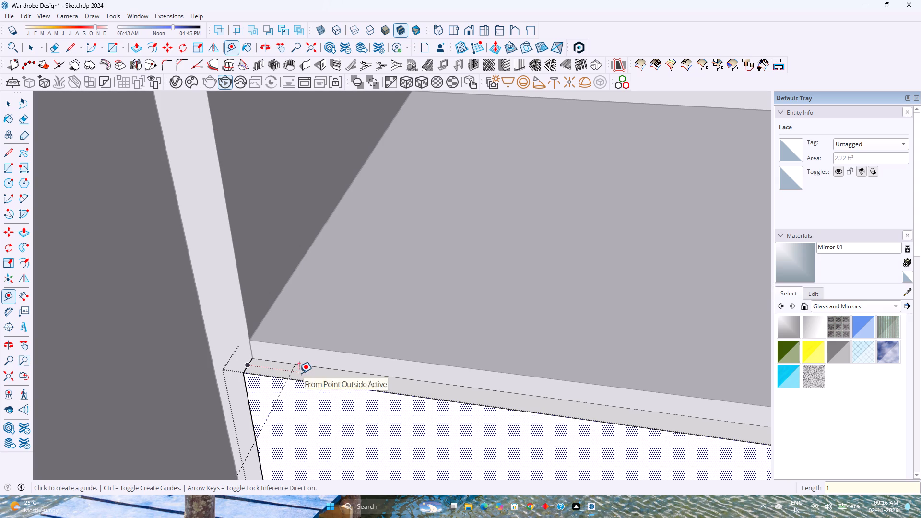
click(289, 373)
key(Escape)
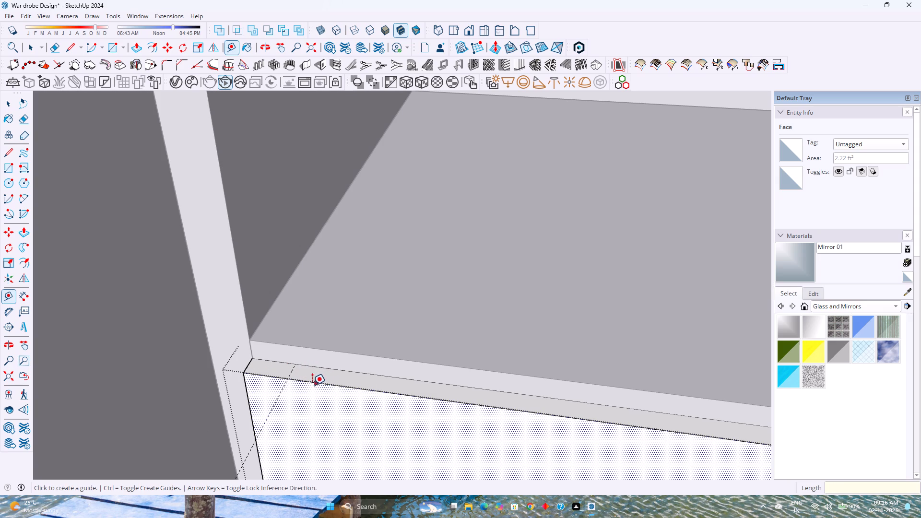
Place a second guide 0.25" further in from the first guide on the front panel.
click(280, 388)
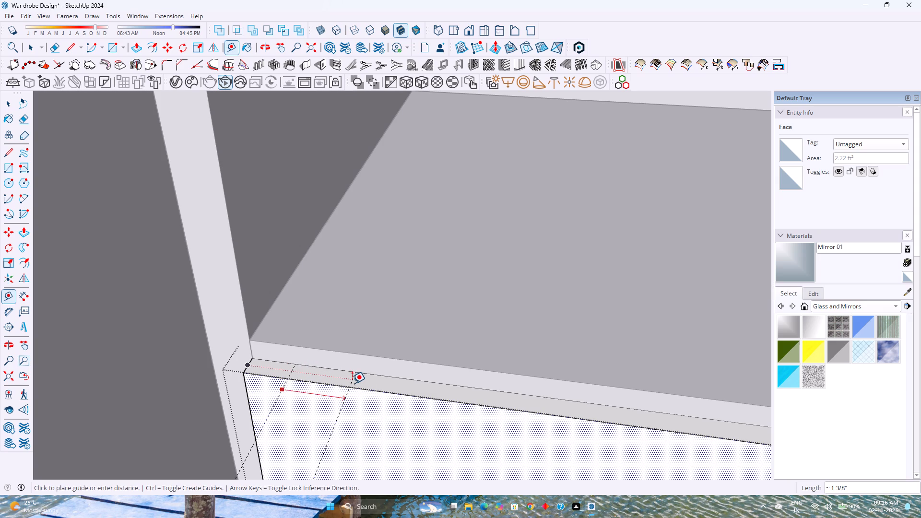
text(0.)
text(25)
key(Return)
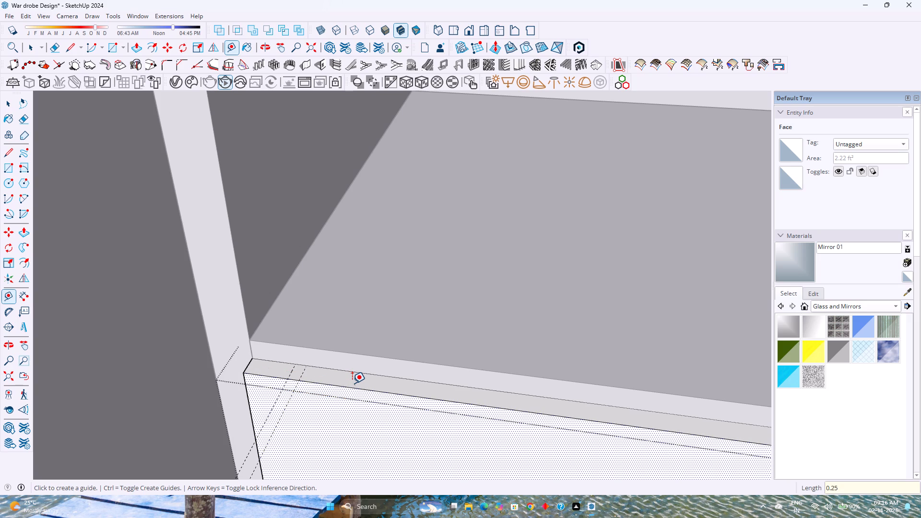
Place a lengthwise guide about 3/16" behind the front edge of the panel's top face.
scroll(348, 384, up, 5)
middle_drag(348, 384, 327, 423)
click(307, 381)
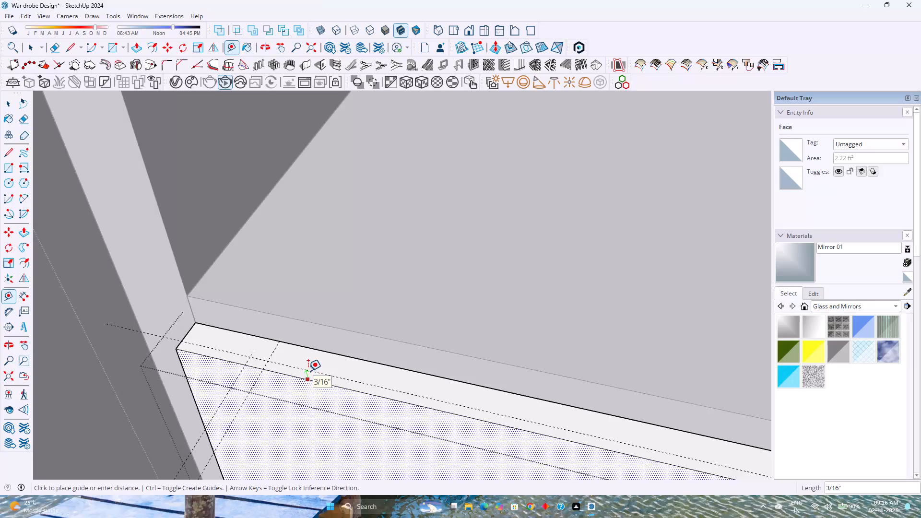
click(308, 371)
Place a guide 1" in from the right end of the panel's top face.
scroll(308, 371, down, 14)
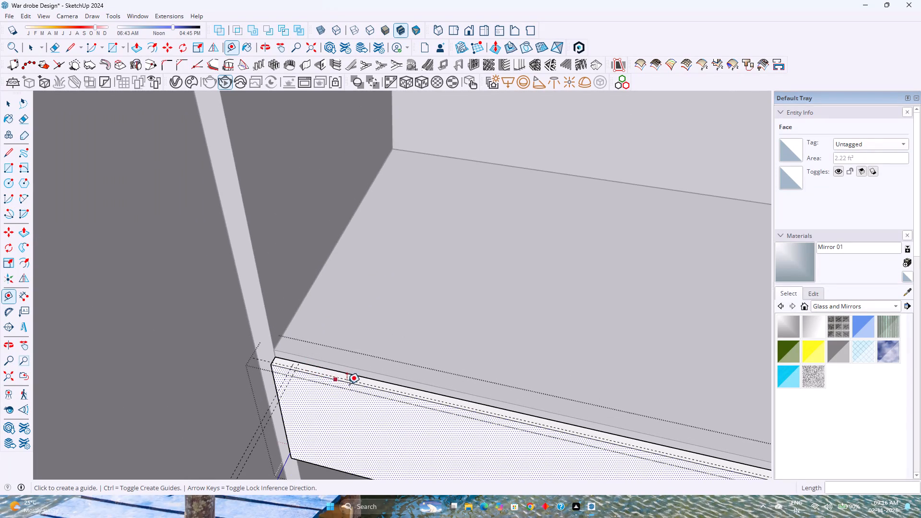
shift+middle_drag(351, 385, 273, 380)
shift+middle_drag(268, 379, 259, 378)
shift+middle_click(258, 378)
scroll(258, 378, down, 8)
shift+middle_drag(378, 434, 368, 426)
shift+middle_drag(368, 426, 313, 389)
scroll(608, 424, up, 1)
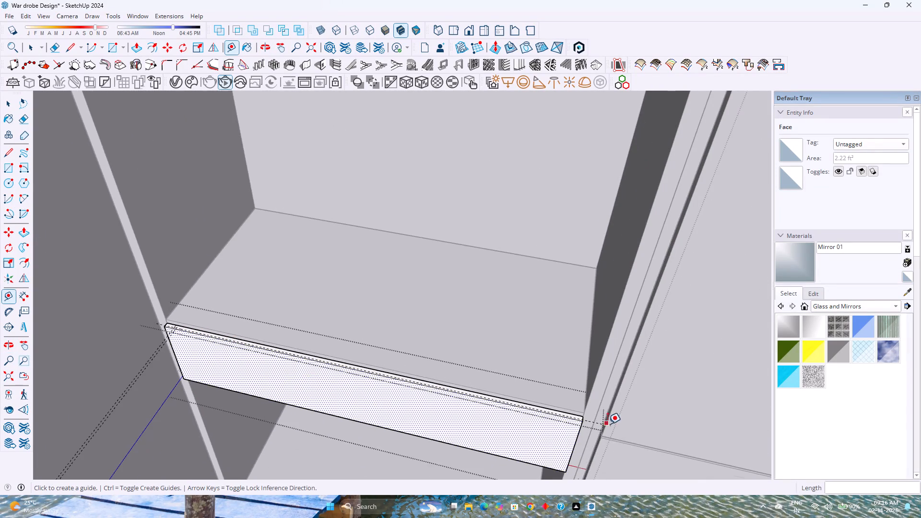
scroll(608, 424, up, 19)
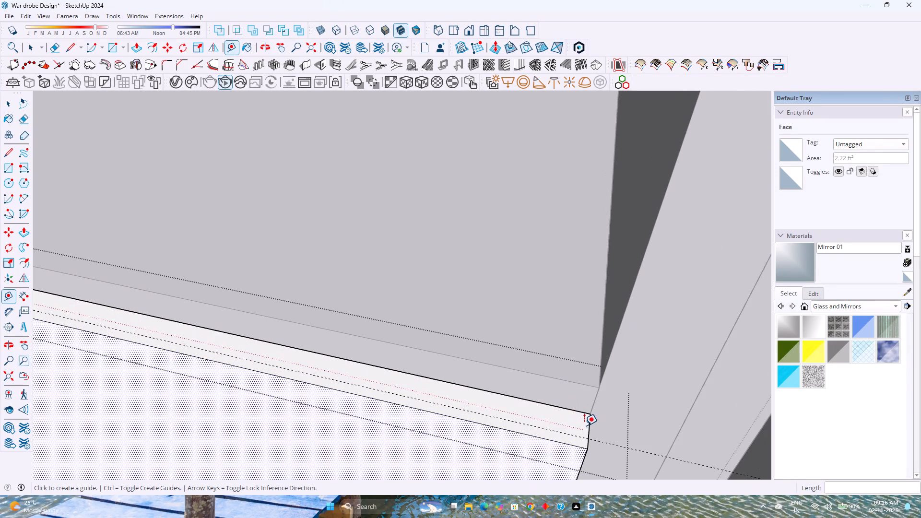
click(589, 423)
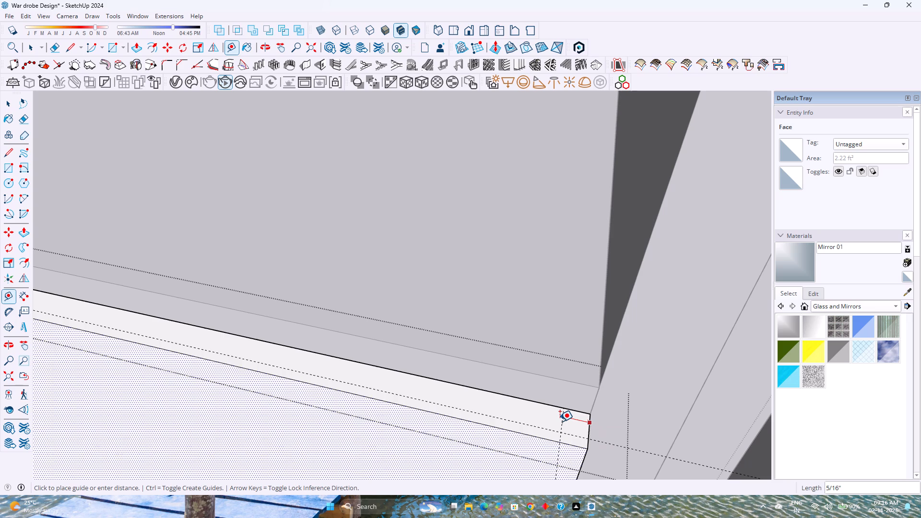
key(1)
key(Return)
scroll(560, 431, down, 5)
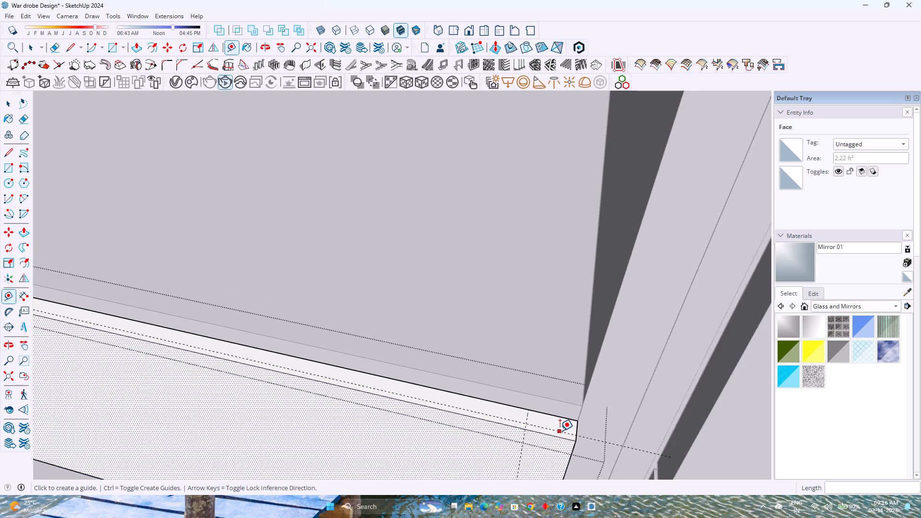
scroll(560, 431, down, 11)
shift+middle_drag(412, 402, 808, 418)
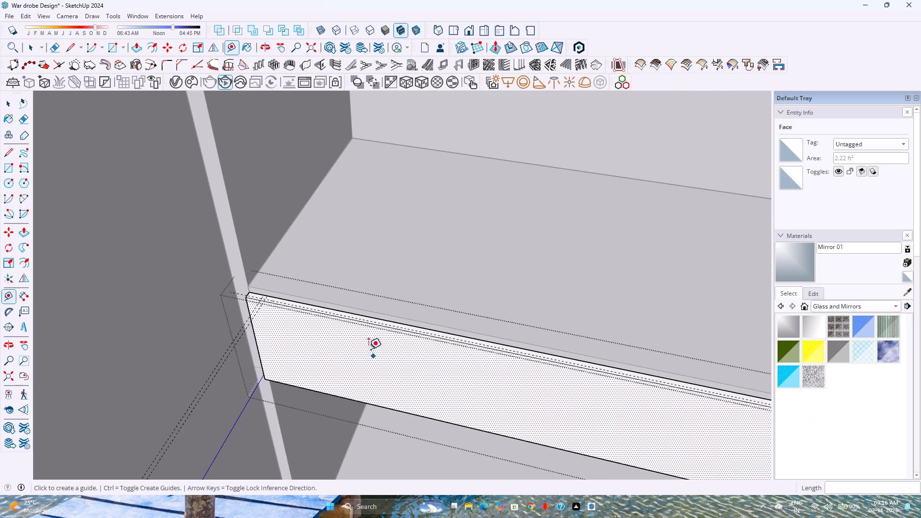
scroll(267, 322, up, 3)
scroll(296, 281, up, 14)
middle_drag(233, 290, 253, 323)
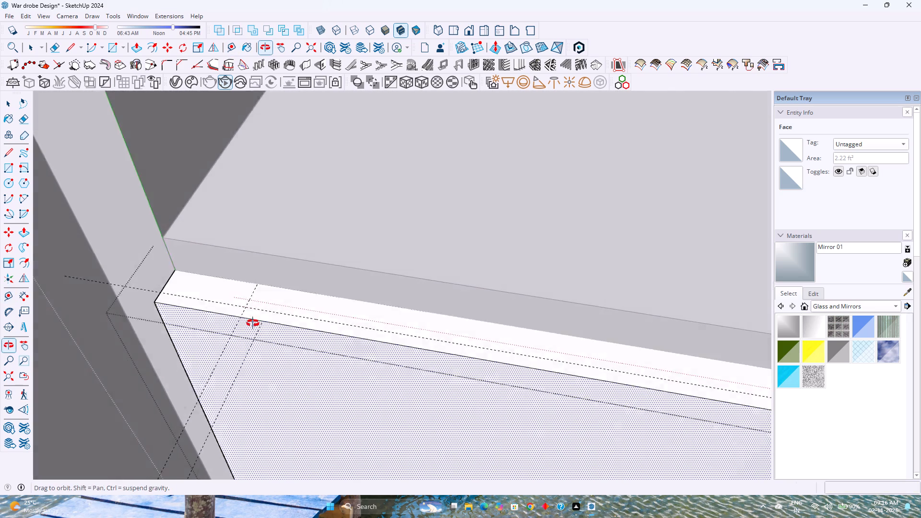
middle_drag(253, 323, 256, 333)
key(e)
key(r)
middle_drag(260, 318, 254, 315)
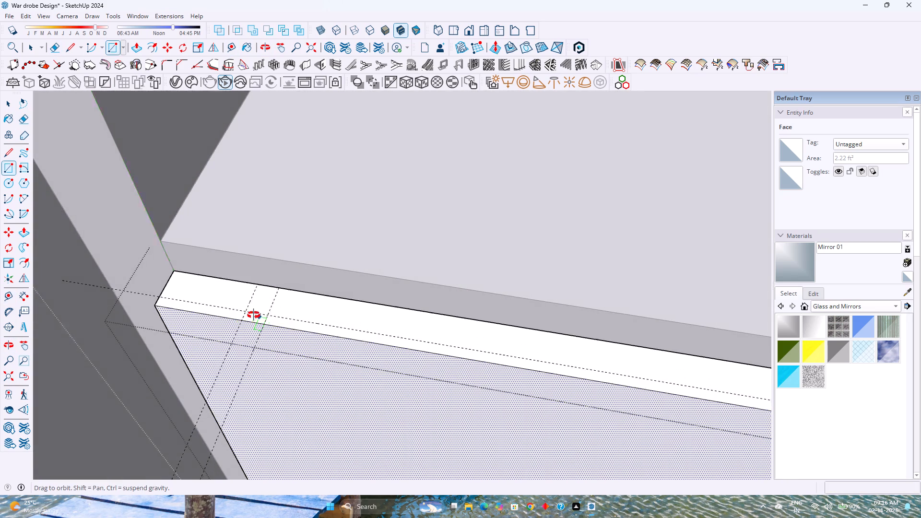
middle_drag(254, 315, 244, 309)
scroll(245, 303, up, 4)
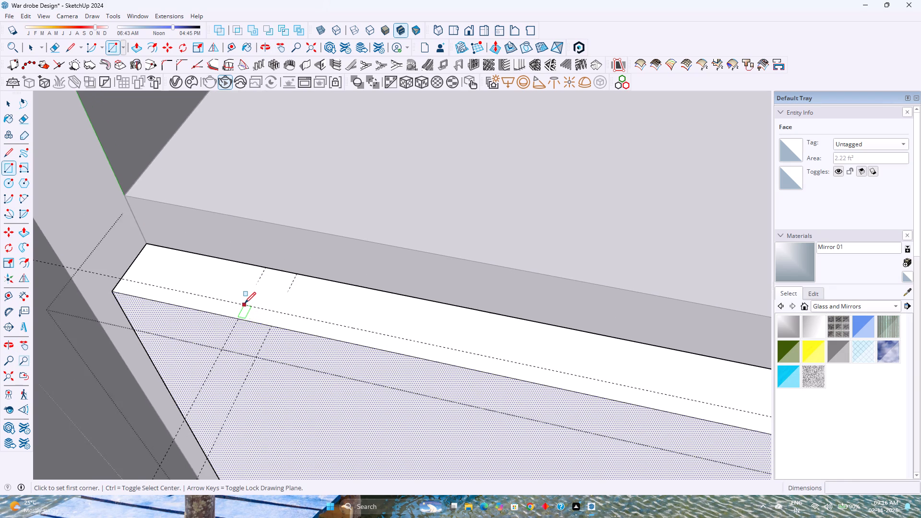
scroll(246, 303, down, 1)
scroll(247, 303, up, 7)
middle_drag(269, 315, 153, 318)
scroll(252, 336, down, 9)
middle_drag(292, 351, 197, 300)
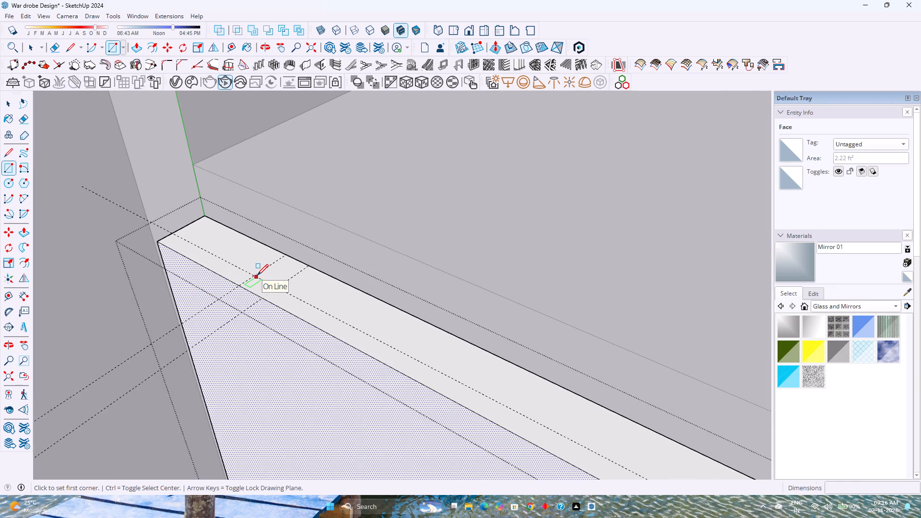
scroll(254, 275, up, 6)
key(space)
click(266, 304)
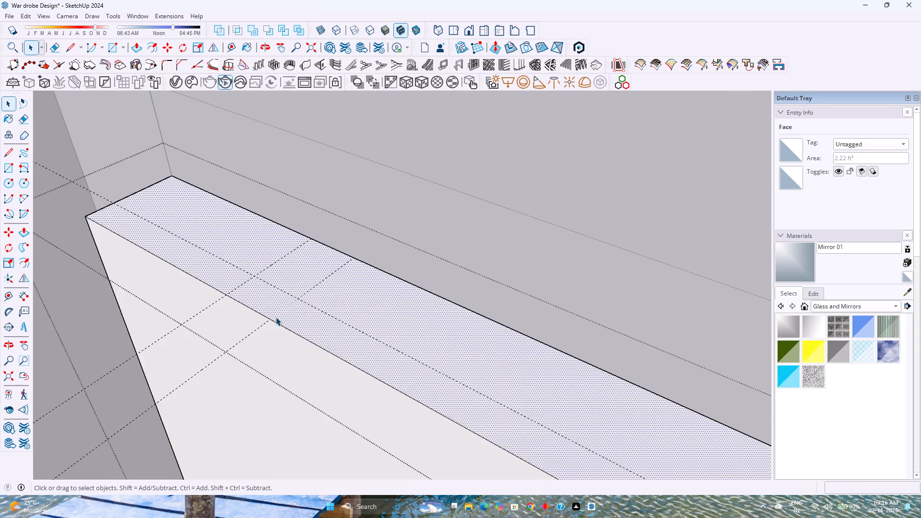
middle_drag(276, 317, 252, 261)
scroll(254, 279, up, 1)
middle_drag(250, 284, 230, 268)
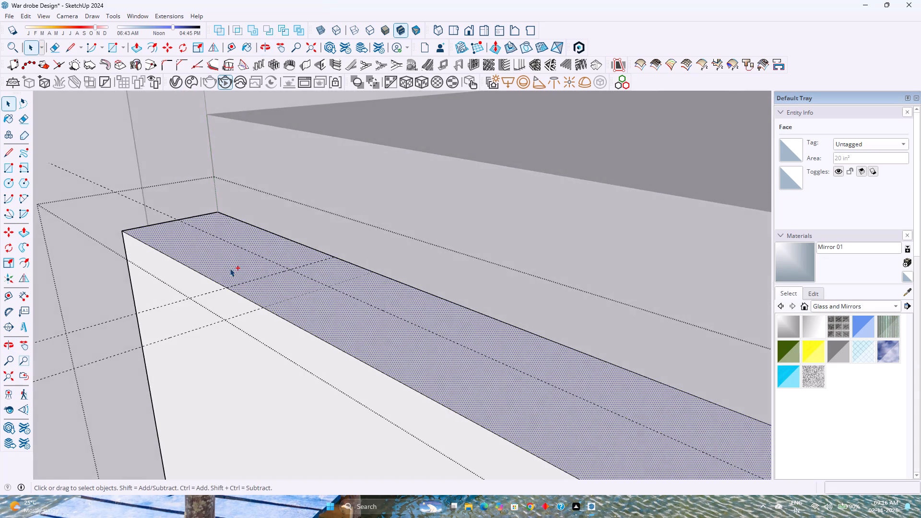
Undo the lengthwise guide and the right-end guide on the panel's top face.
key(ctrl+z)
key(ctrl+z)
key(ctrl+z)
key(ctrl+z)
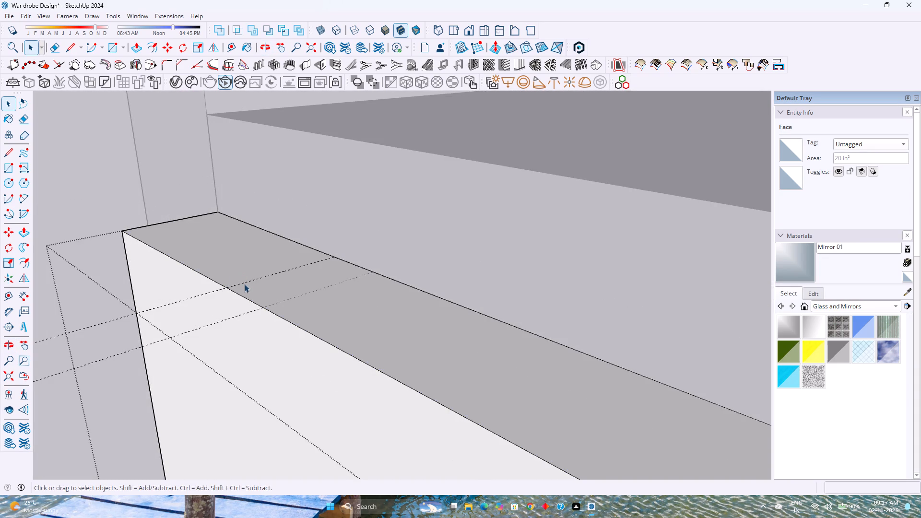
Place a lengthwise guide 1/8" behind the front edge of the panel's top face.
middle_drag(244, 284, 273, 356)
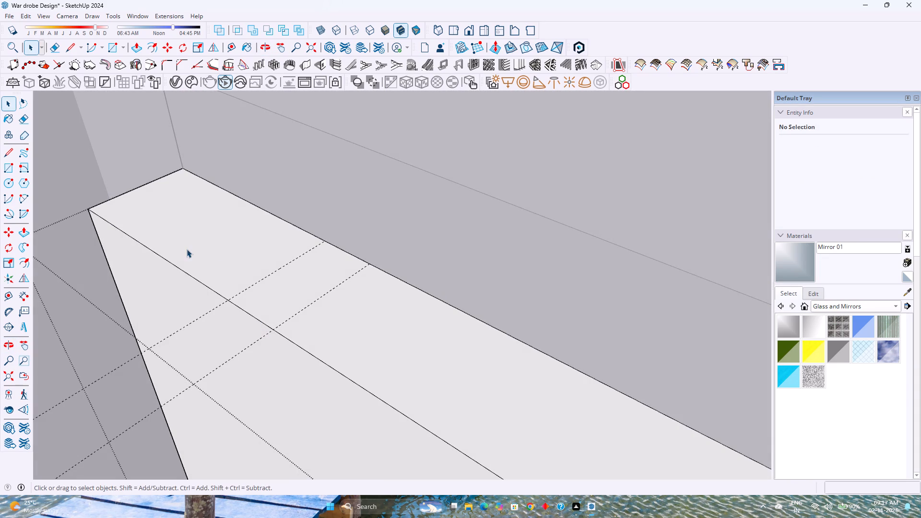
click(233, 52)
click(257, 318)
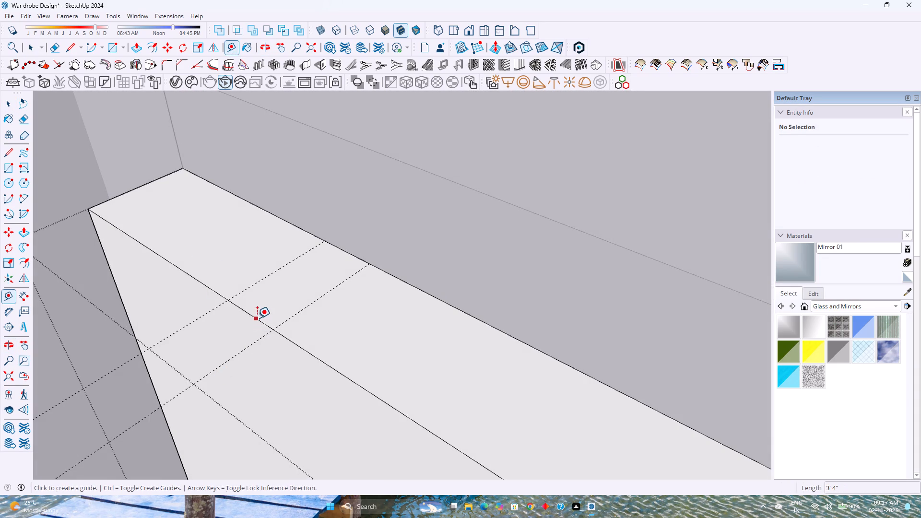
click(279, 303)
Place a guide 1" in from the right end of the panel's top face.
scroll(275, 301, down, 10)
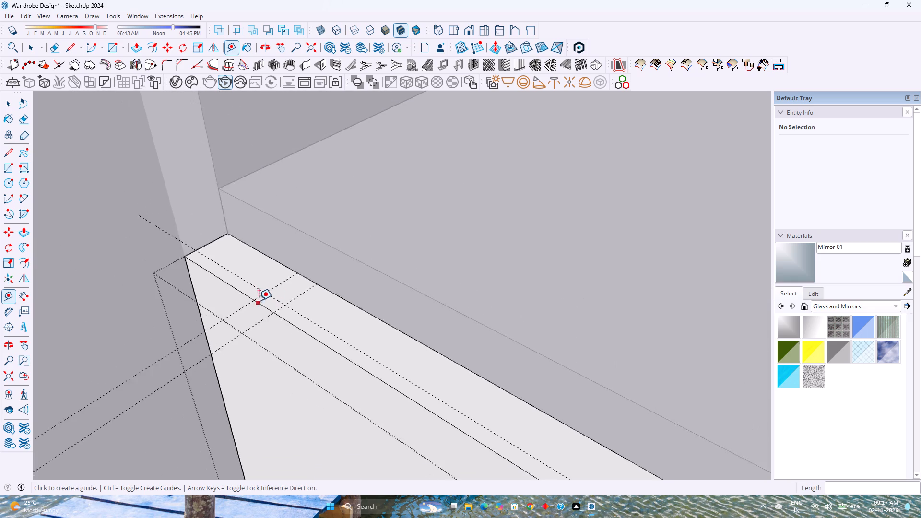
scroll(259, 300, down, 10)
scroll(266, 341, up, 1)
shift+middle_drag(322, 424, 234, 350)
scroll(224, 342, down, 9)
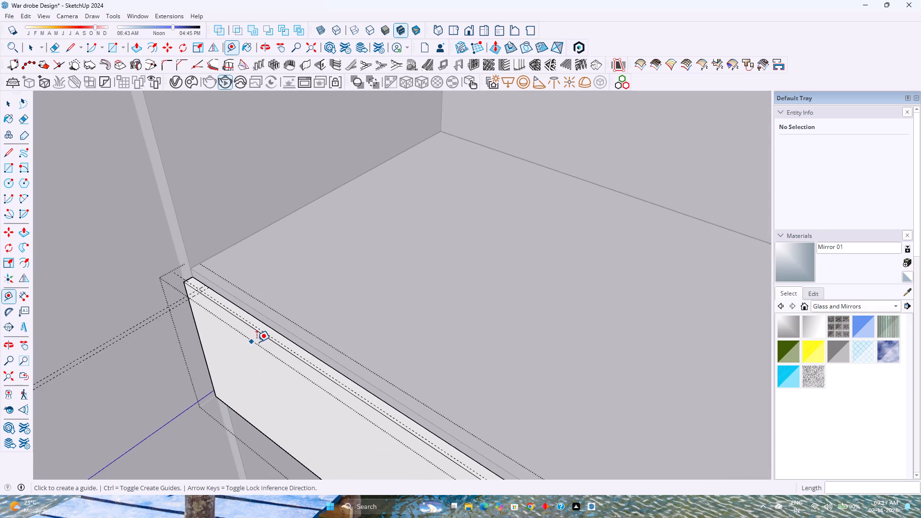
shift+middle_drag(257, 341, 185, 277)
scroll(183, 275, down, 5)
middle_drag(204, 294, 334, 300)
scroll(736, 418, up, 2)
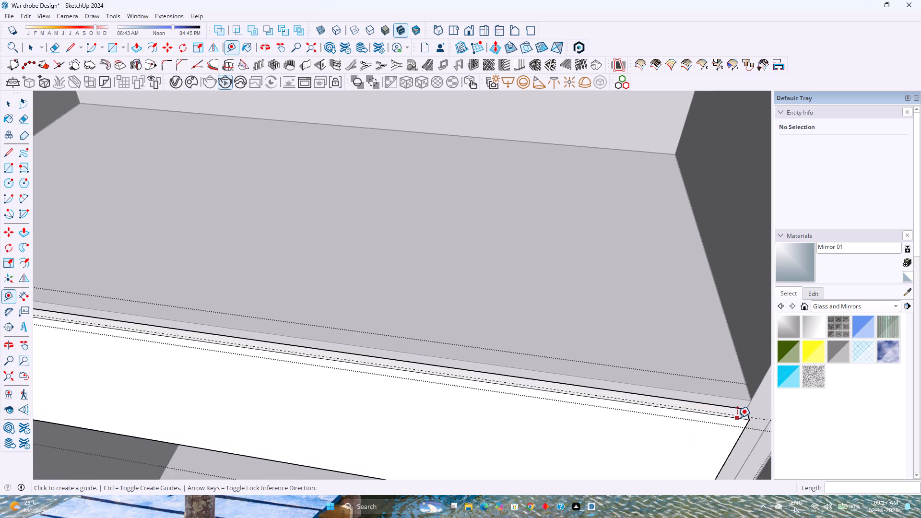
scroll(737, 418, up, 8)
shift+middle_drag(728, 414, 599, 415)
scroll(633, 415, up, 4)
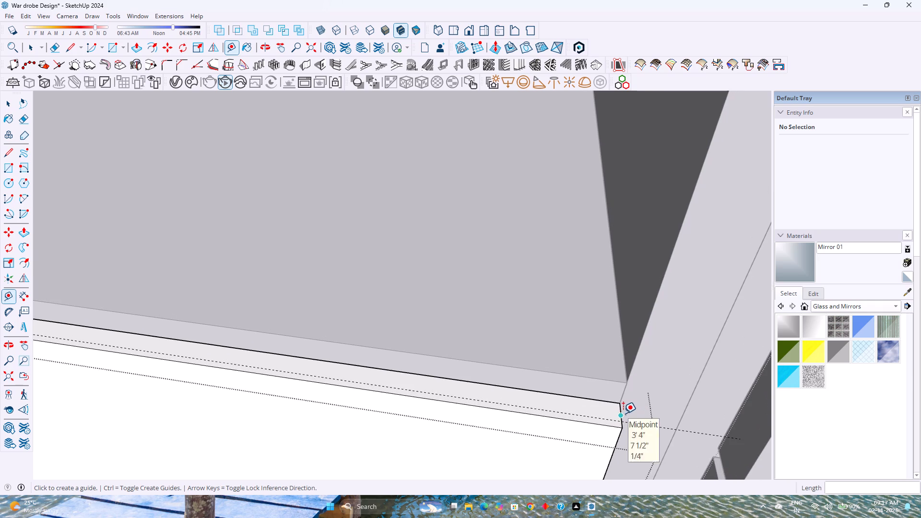
click(623, 413)
key(1)
key(Return)
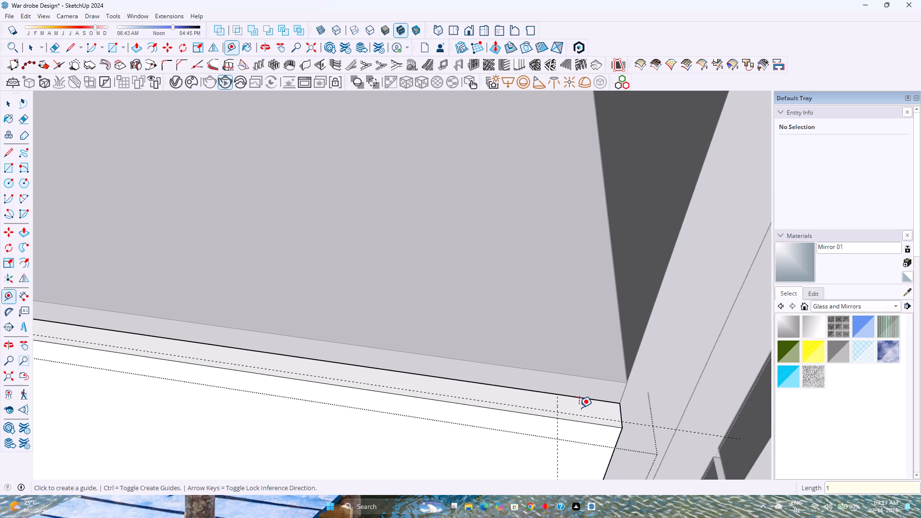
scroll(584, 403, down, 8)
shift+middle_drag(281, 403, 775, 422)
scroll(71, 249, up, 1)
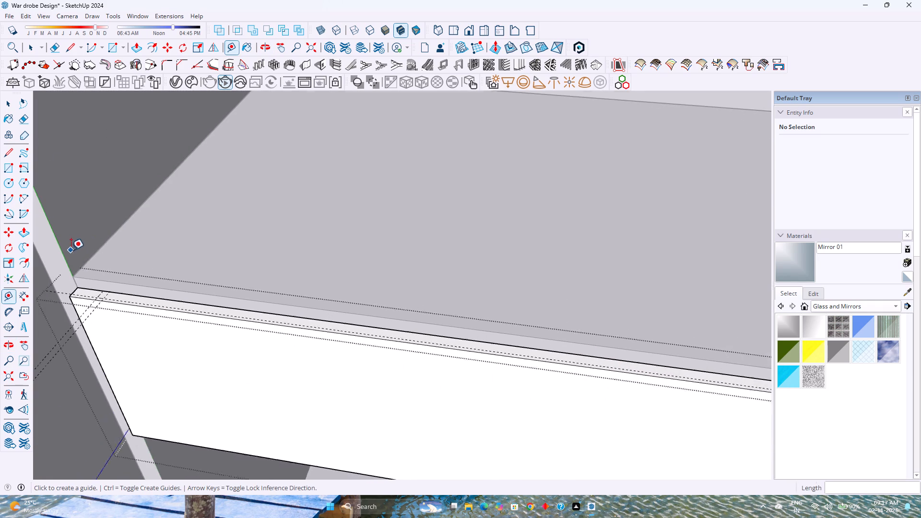
Draw a 1/4" by 1/8" rectangle between the guides at the left end of the panel's top front edge.
scroll(71, 250, up, 16)
key(r)
scroll(127, 333, up, 2)
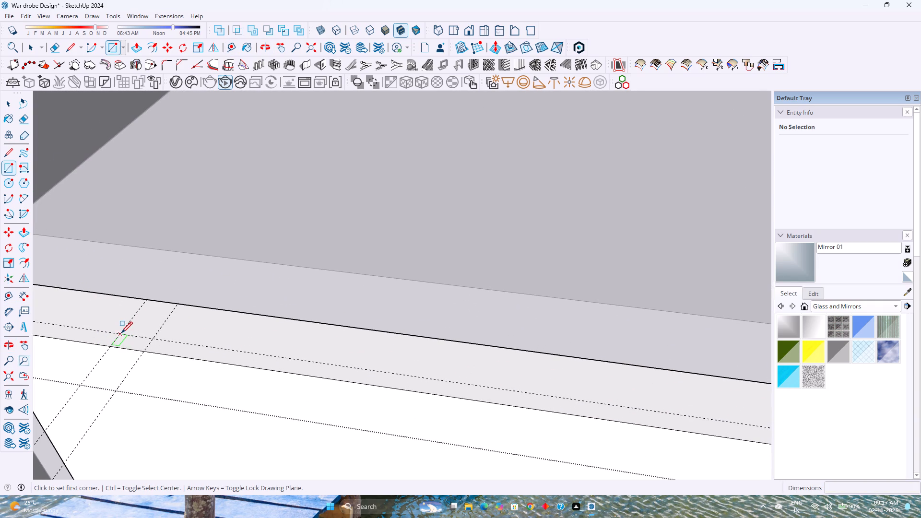
click(121, 333)
click(142, 352)
Copy the small rectangle along the top front edge to the right-end guide, 3' 1 3/4" away, and divide the span into 30 copies.
key(space)
double_click(125, 340)
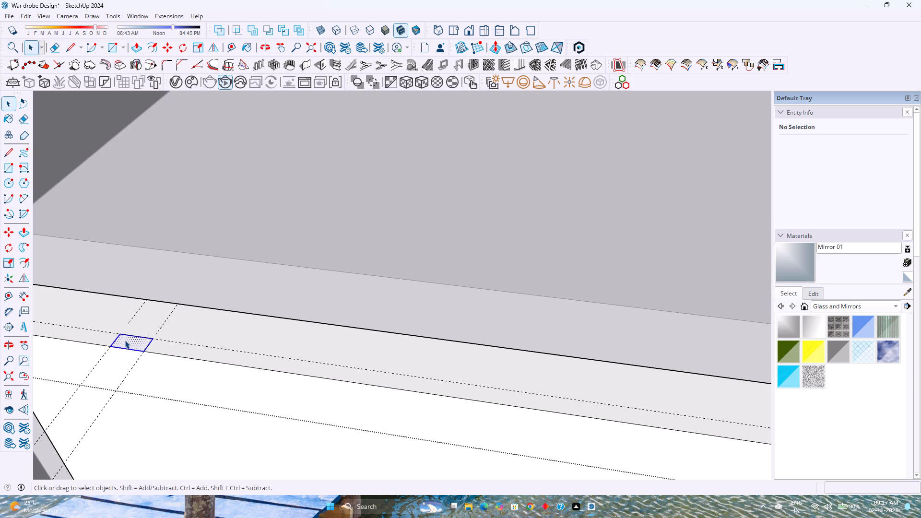
key(m)
click(153, 338)
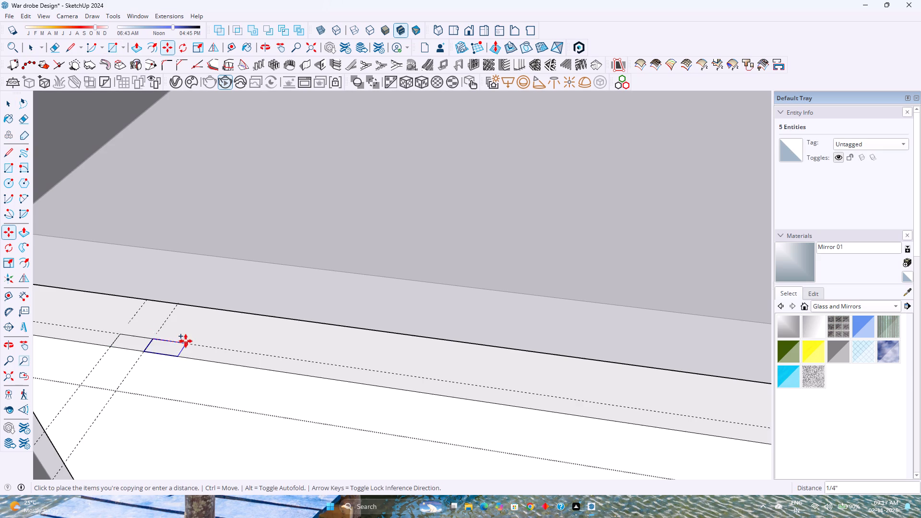
scroll(186, 341, down, 20)
shift+middle_drag(309, 362, 27, 356)
scroll(42, 351, down, 2)
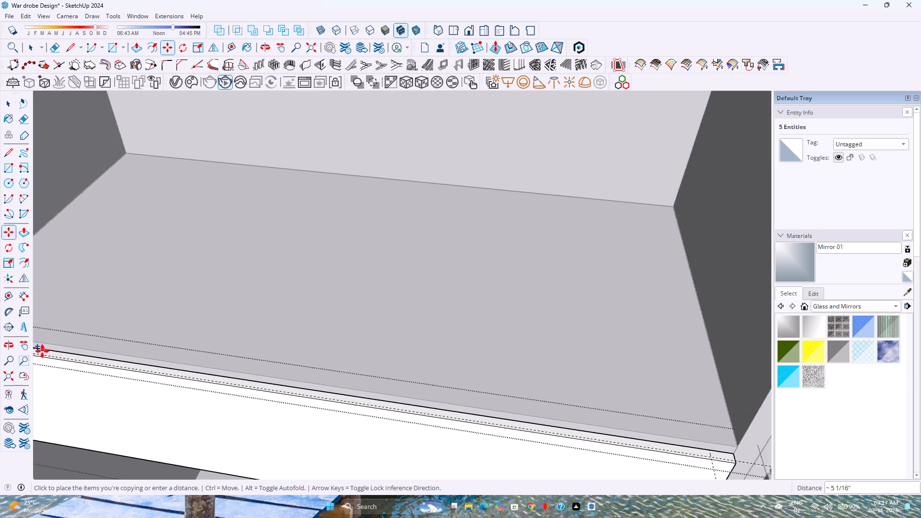
scroll(42, 351, down, 9)
scroll(463, 398, up, 6)
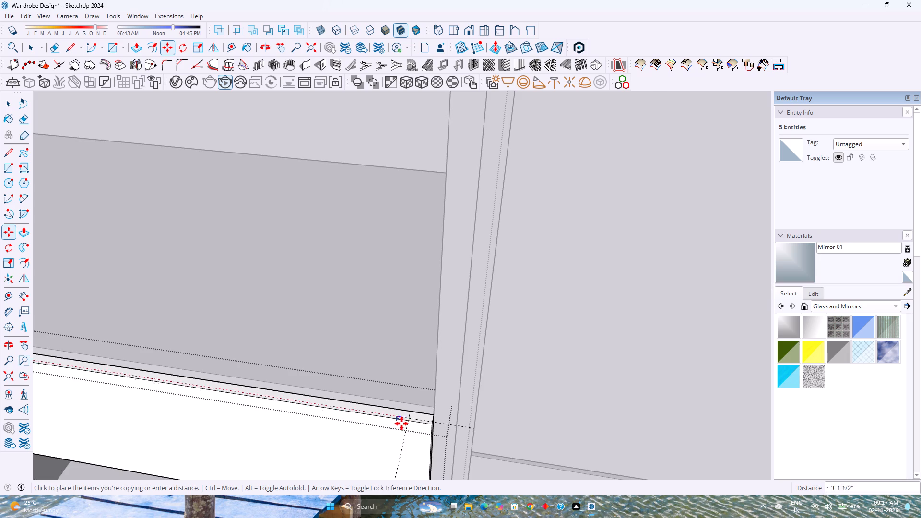
scroll(401, 424, up, 15)
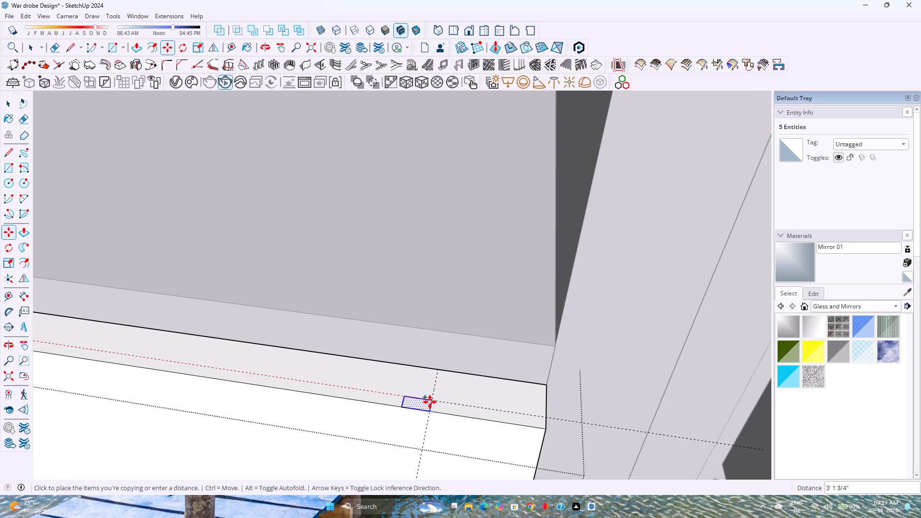
click(430, 402)
text(/30)
key(Return)
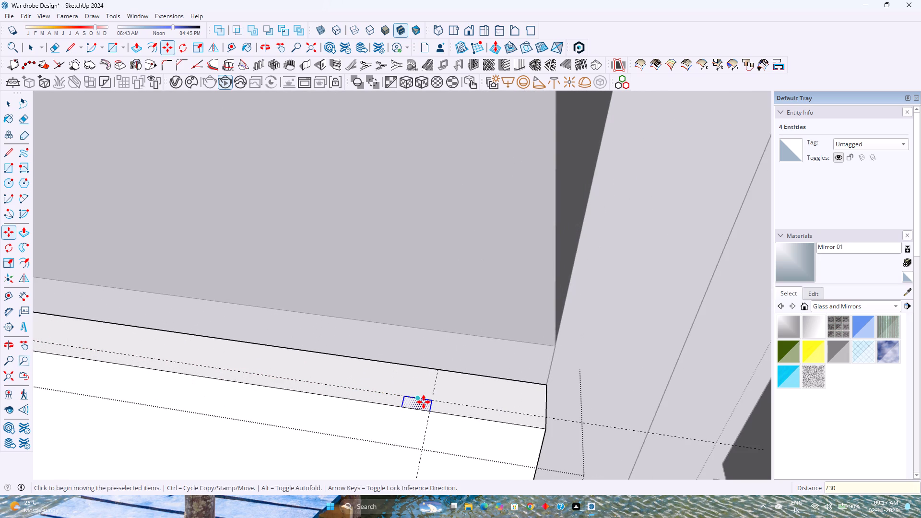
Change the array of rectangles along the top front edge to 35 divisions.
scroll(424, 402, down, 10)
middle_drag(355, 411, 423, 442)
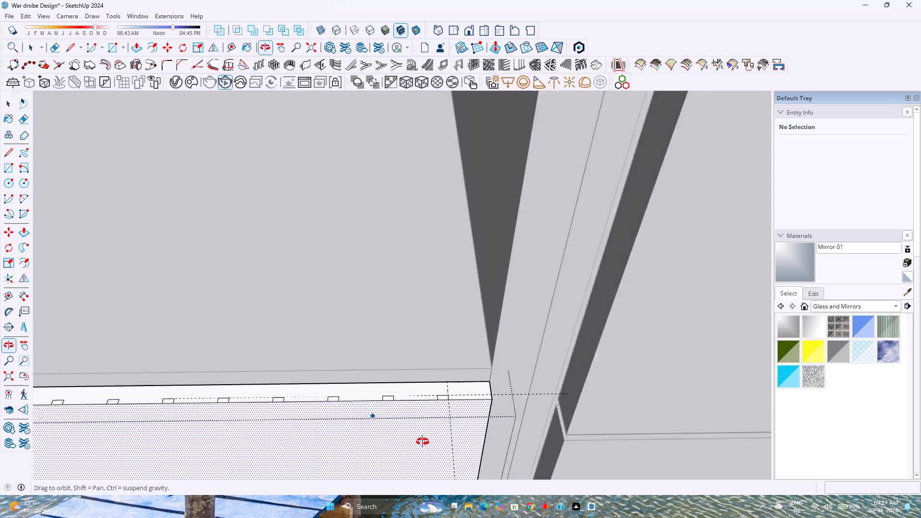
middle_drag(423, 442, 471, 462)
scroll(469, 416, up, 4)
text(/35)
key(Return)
Set the array of rectangles along the top front edge to 33 divisions.
scroll(474, 391, up, 4)
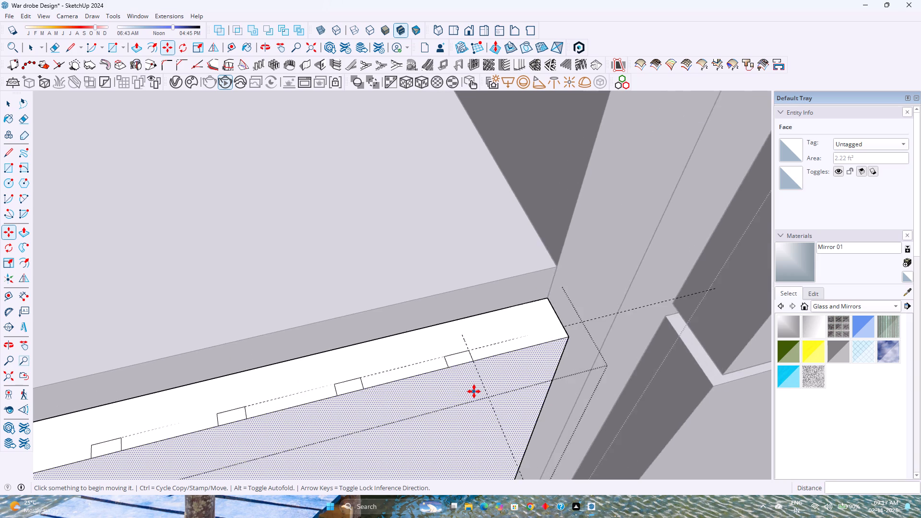
scroll(474, 391, up, 3)
middle_drag(474, 391, 464, 461)
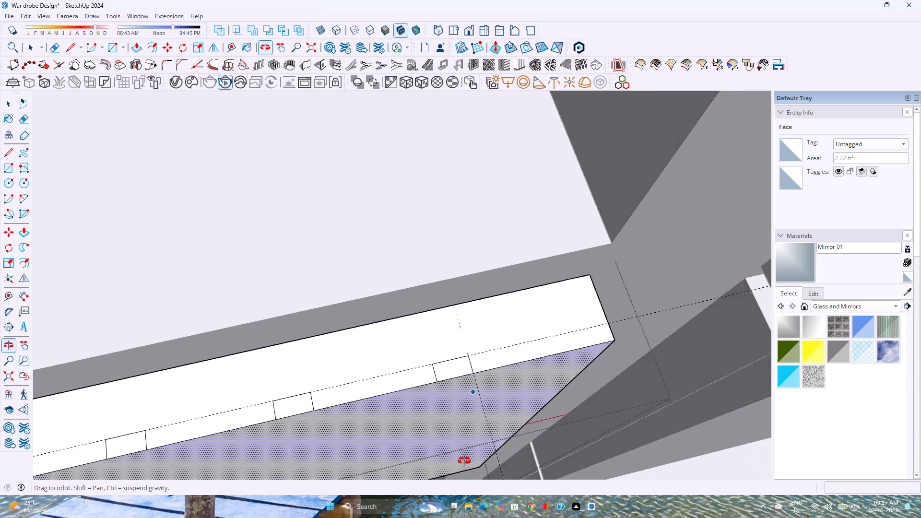
middle_drag(464, 461, 489, 456)
text(/33)
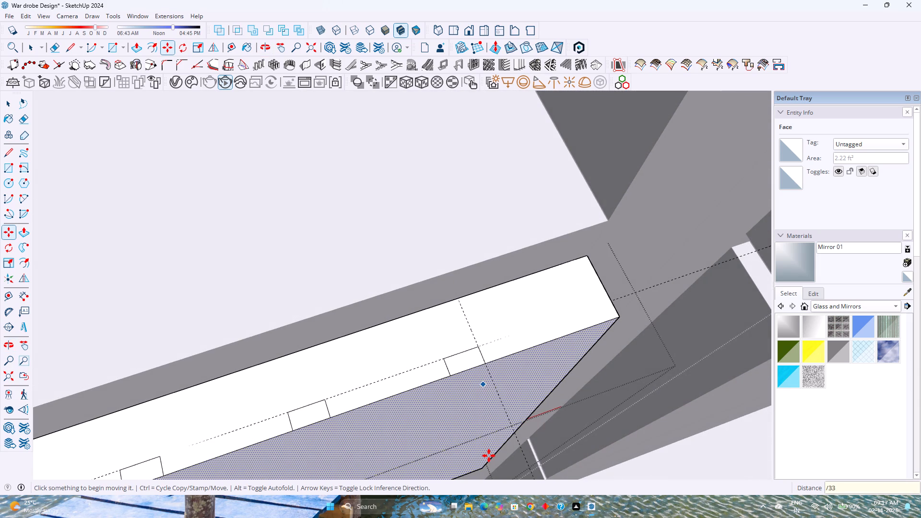
key(Return)
Push the rightmost small rectangle down 8" through the panel's full height to cut a vertical groove in its front.
scroll(420, 399, down, 3)
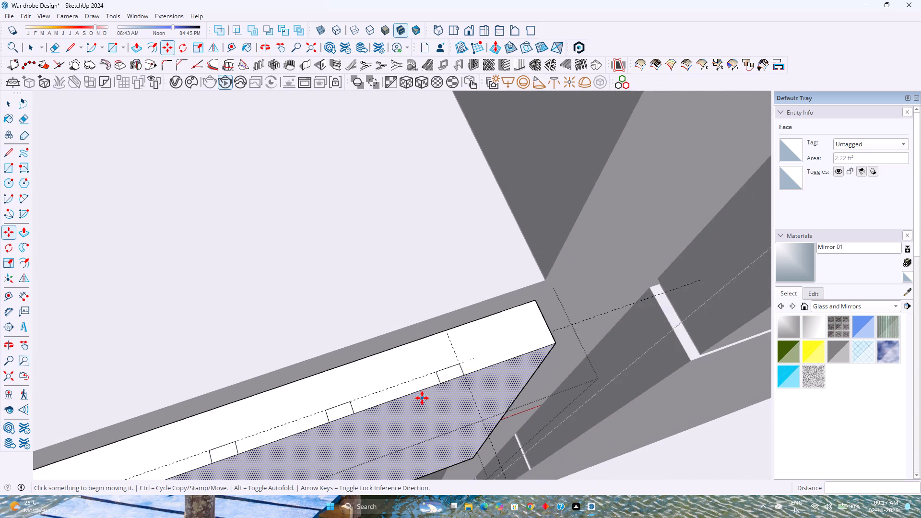
scroll(422, 398, down, 2)
middle_drag(418, 401, 384, 336)
scroll(387, 332, down, 13)
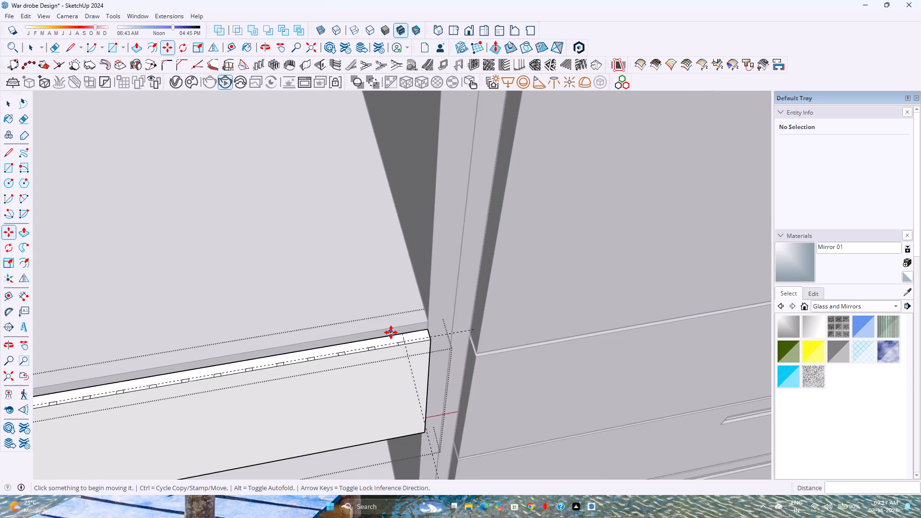
scroll(394, 355, up, 9)
key(p)
scroll(403, 327, up, 4)
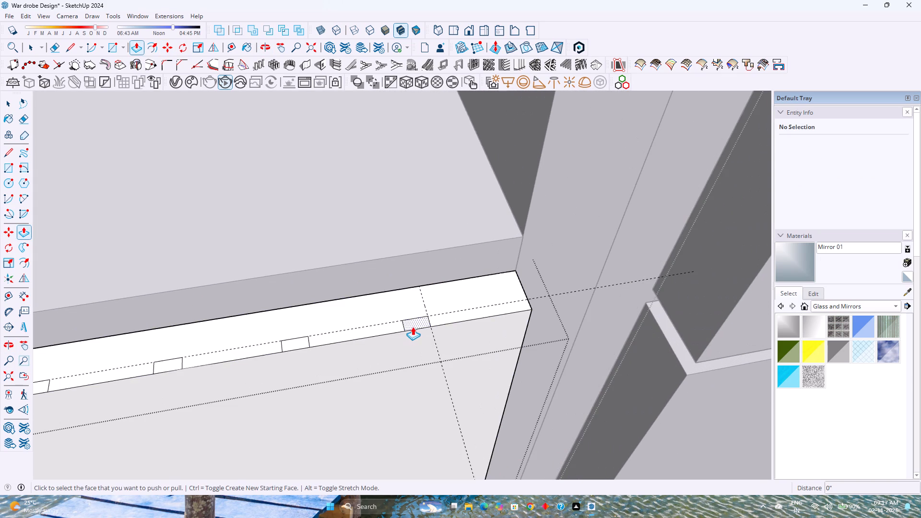
click(413, 327)
scroll(419, 367, down, 16)
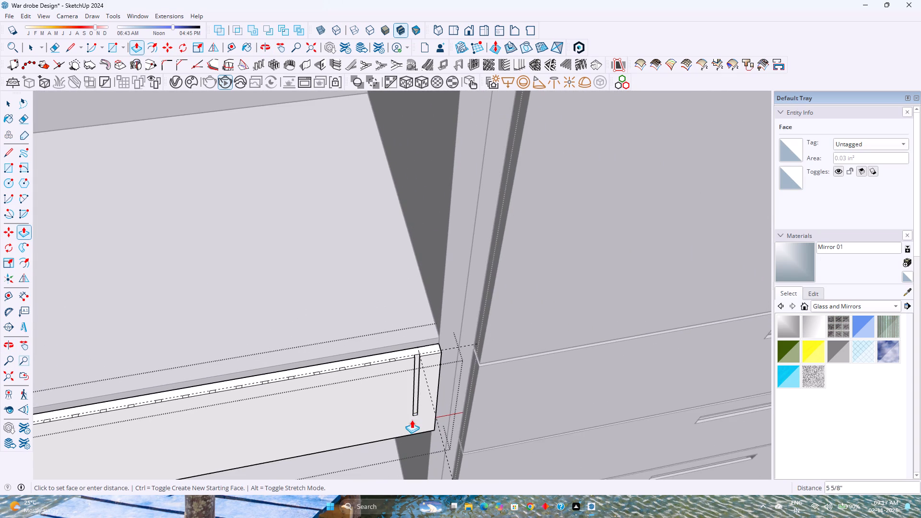
click(384, 443)
Repeat the 8" groove cut on the next five small rectangles, working from the right end toward the left.
scroll(398, 353, up, 8)
middle_drag(398, 353, 403, 385)
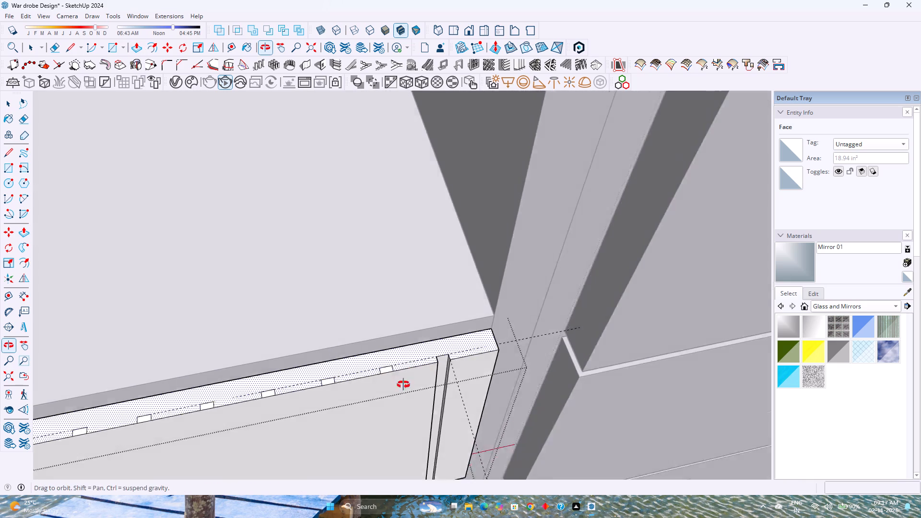
middle_drag(403, 385, 402, 398)
double_click(387, 373)
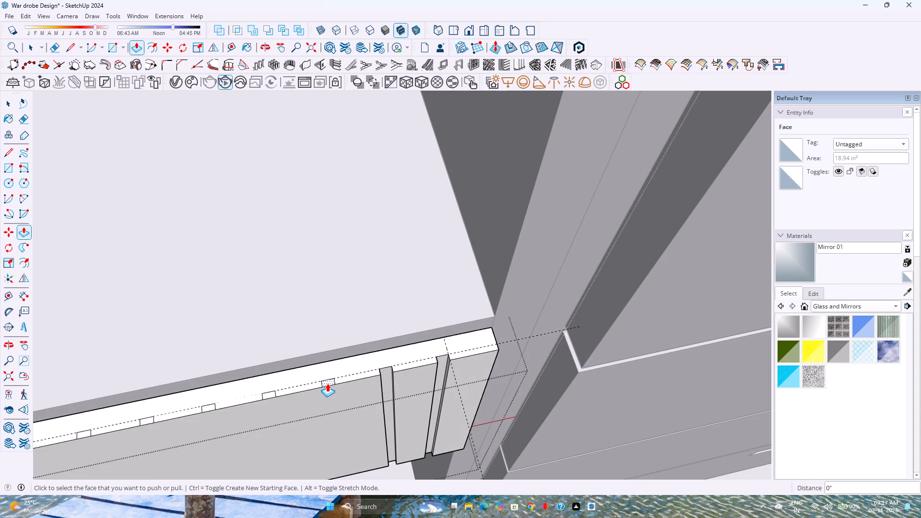
double_click(327, 383)
shift+middle_drag(315, 384, 479, 353)
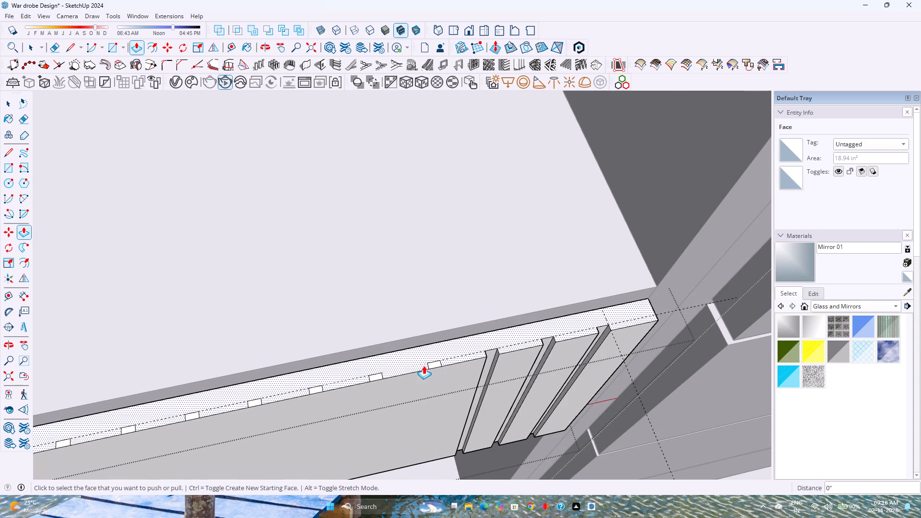
double_click(437, 365)
shift+middle_drag(362, 378, 471, 344)
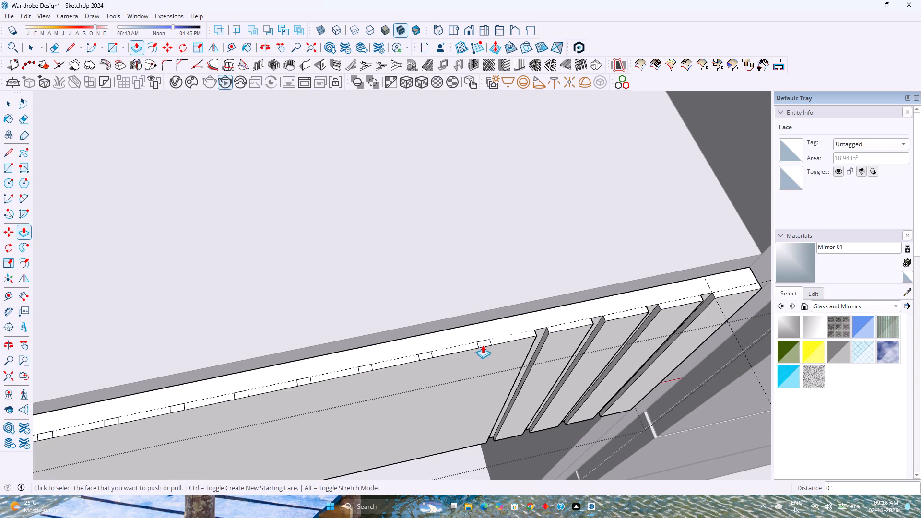
double_click(481, 345)
double_click(425, 357)
Cut the same 8" grooves through the following five small rectangles, continuing toward the panel's left end.
shift+middle_drag(393, 364, 500, 341)
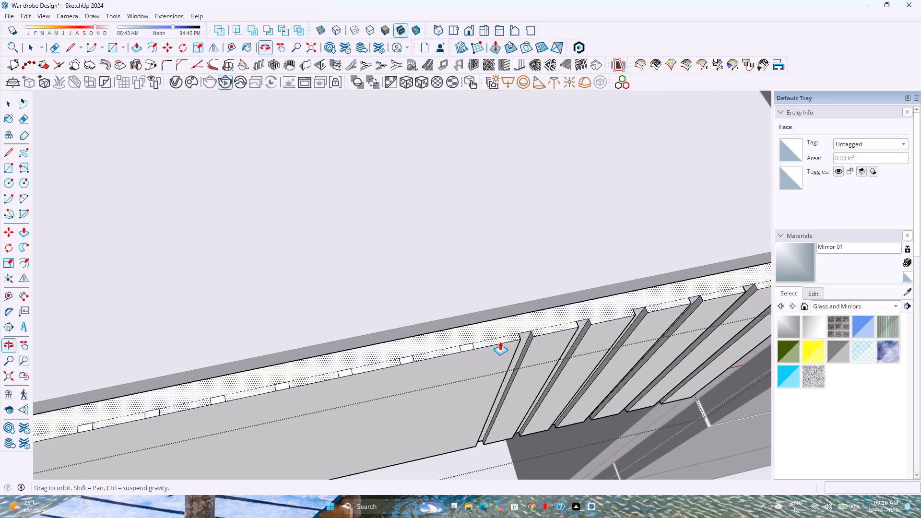
shift+middle_drag(500, 341, 499, 342)
double_click(475, 347)
shift+middle_drag(443, 356, 551, 328)
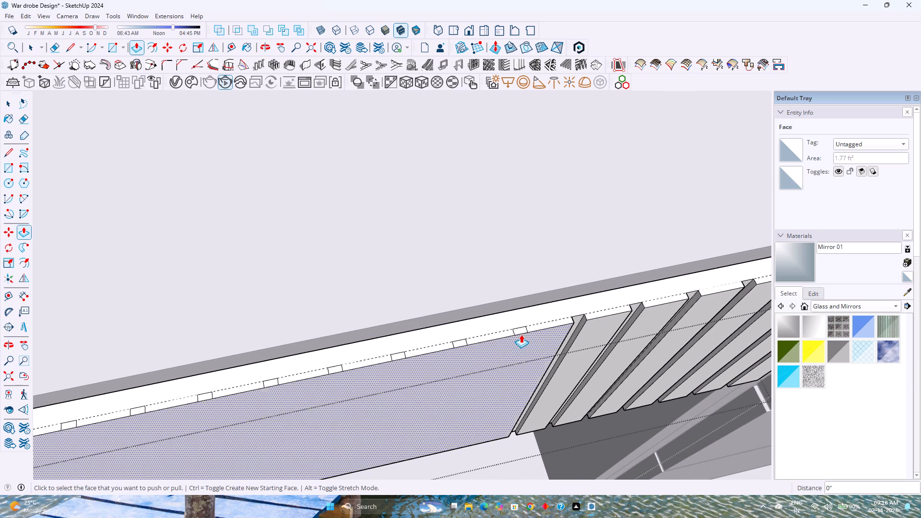
double_click(521, 332)
double_click(459, 342)
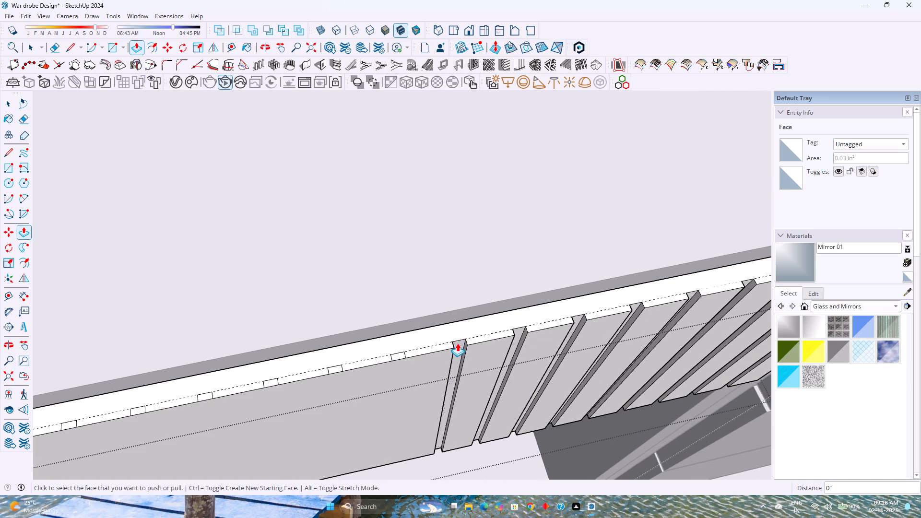
shift+middle_drag(435, 348, 520, 330)
double_click(476, 343)
shift+middle_drag(438, 353, 563, 320)
double_click(546, 320)
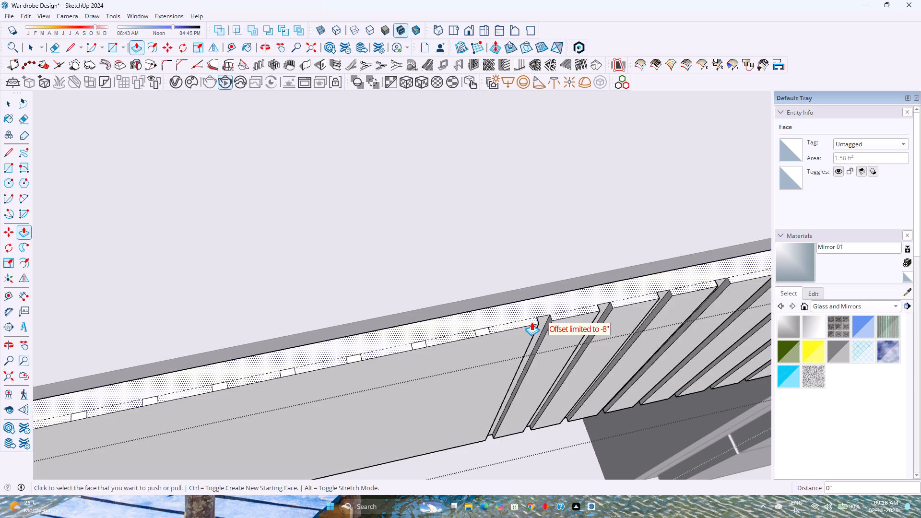
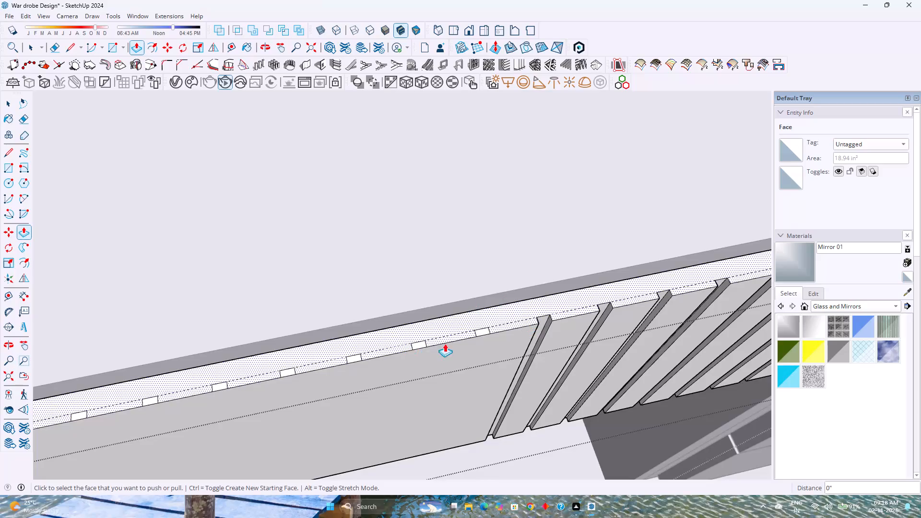
Repeat the 8" groove cut on the next six small rectangles along the panel's top front edge, working toward its left end.
double_click(484, 332)
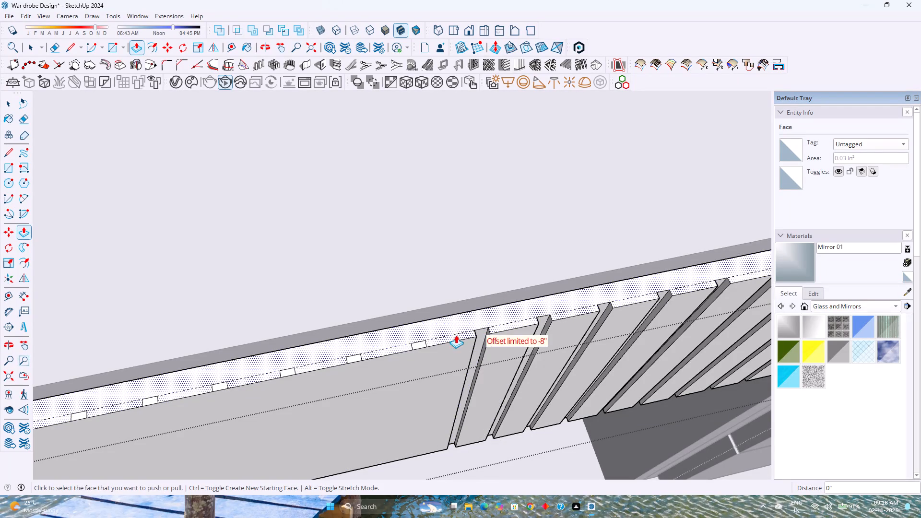
double_click(420, 345)
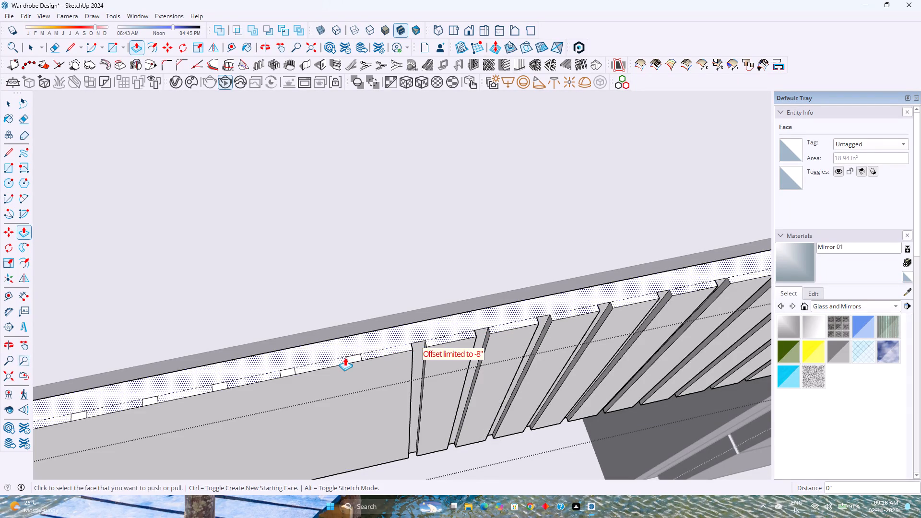
double_click(355, 359)
shift+middle_drag(267, 380, 452, 332)
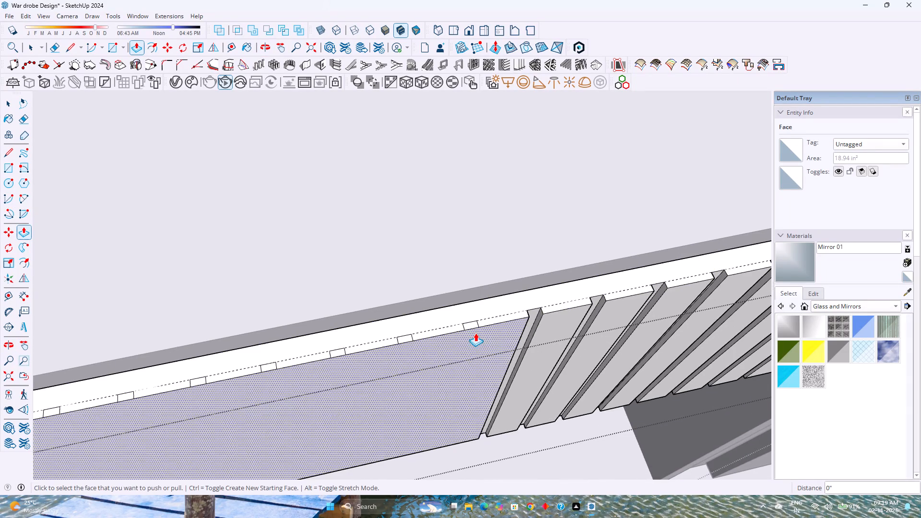
double_click(472, 325)
double_click(408, 339)
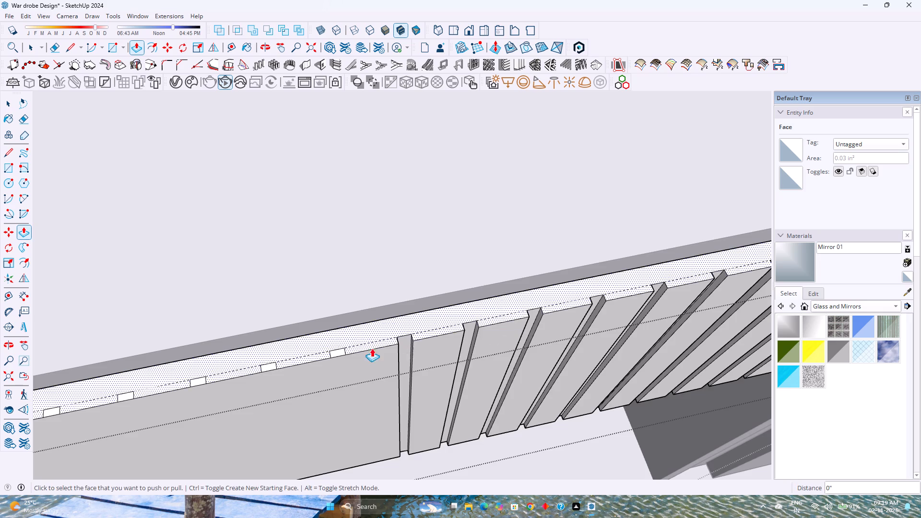
shift+middle_drag(348, 353, 378, 341)
double_click(368, 342)
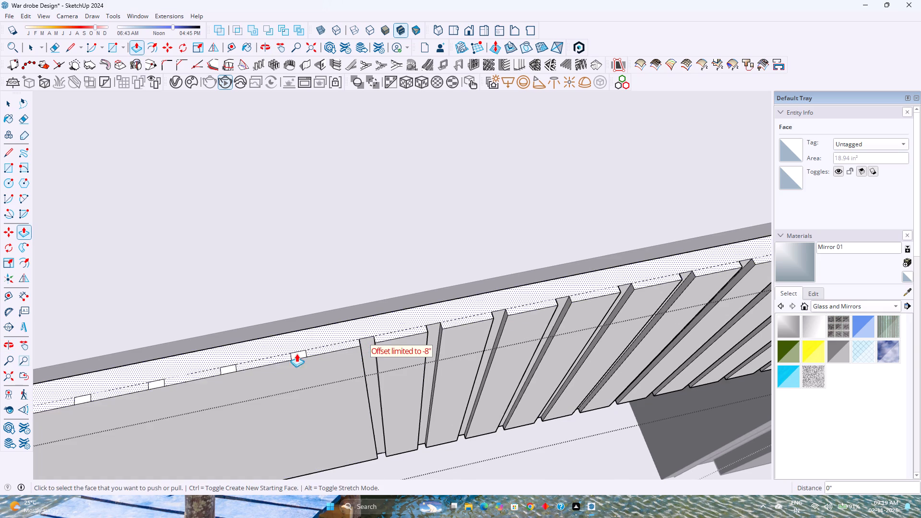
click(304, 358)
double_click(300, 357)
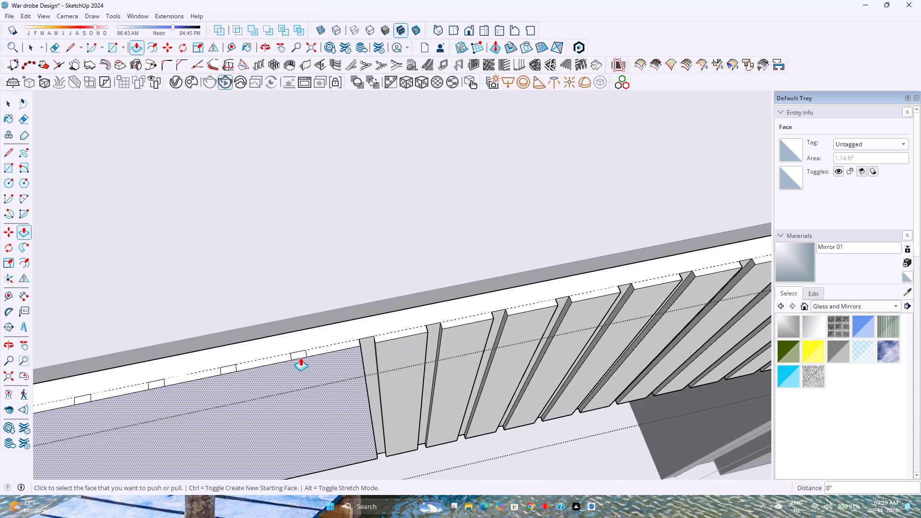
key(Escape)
Cut the same 8" grooves through the following four small rectangles, continuing toward the panel's left end.
double_click(298, 356)
shift+middle_drag(299, 357, 455, 335)
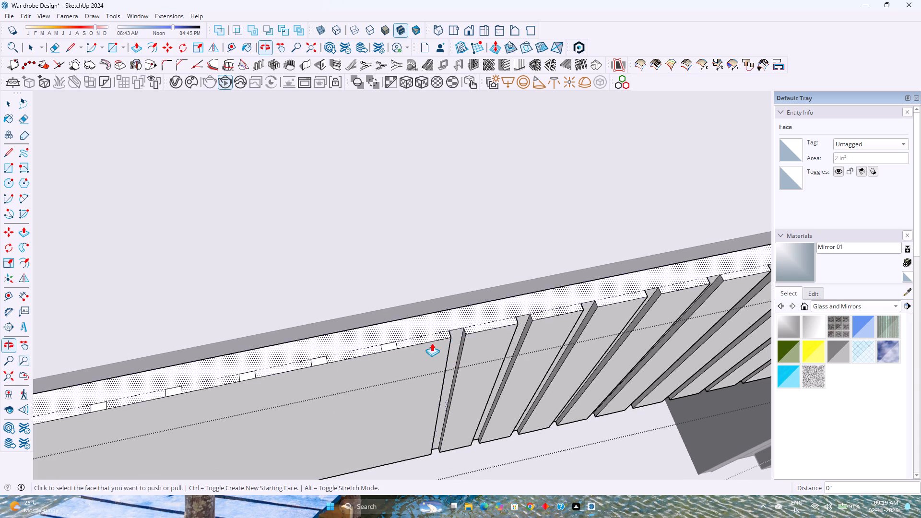
double_click(388, 348)
double_click(321, 361)
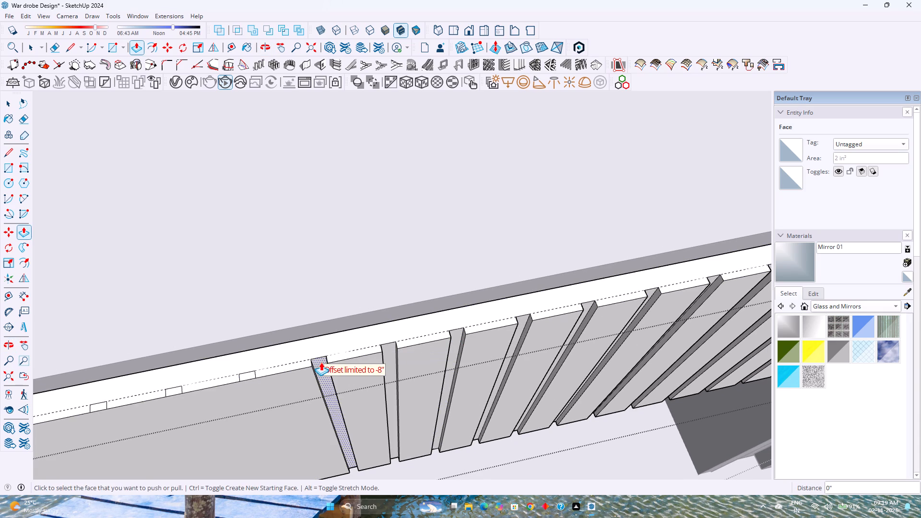
right_click(283, 368)
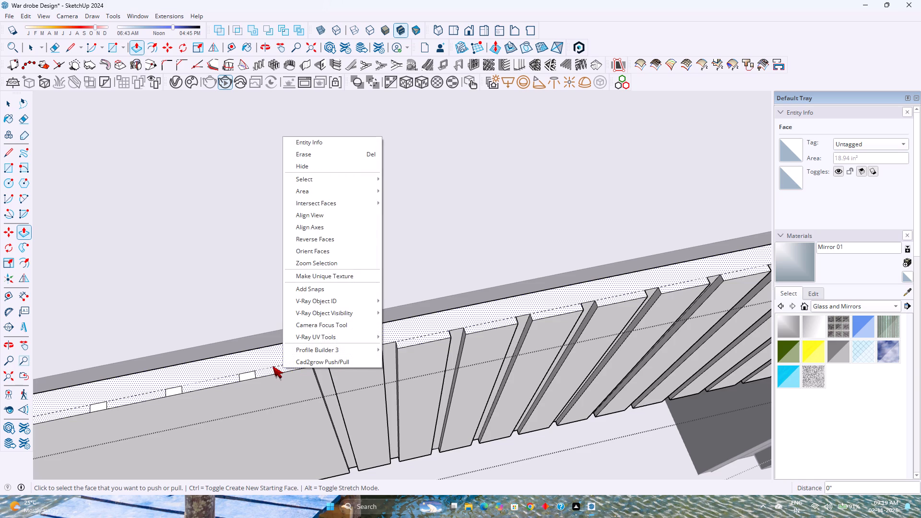
key(Escape)
right_click(257, 372)
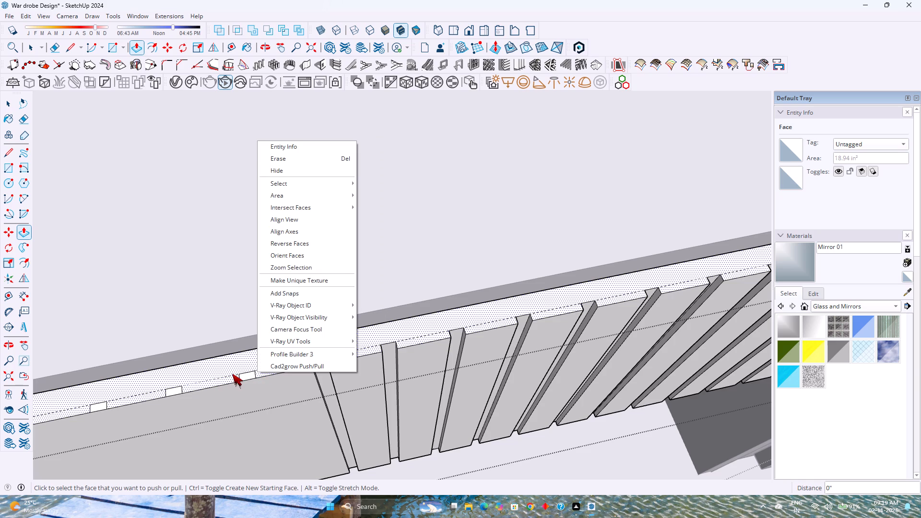
key(Escape)
double_click(245, 376)
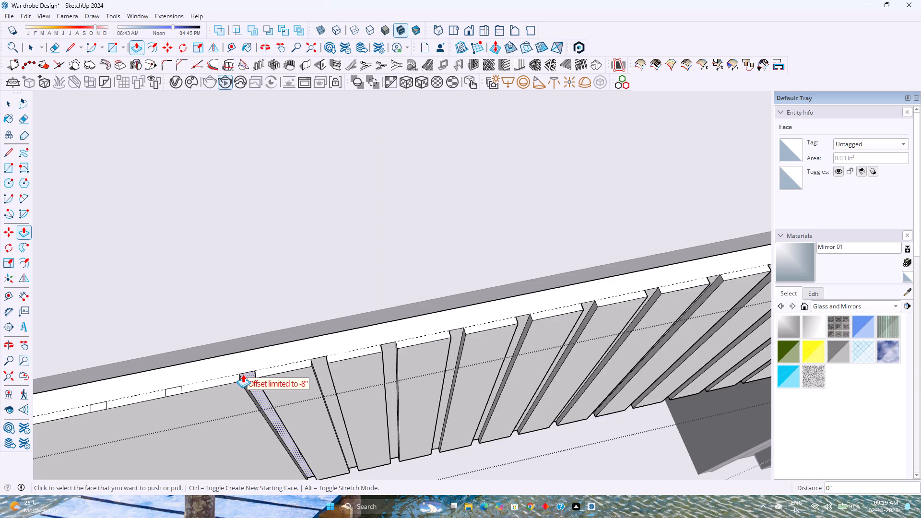
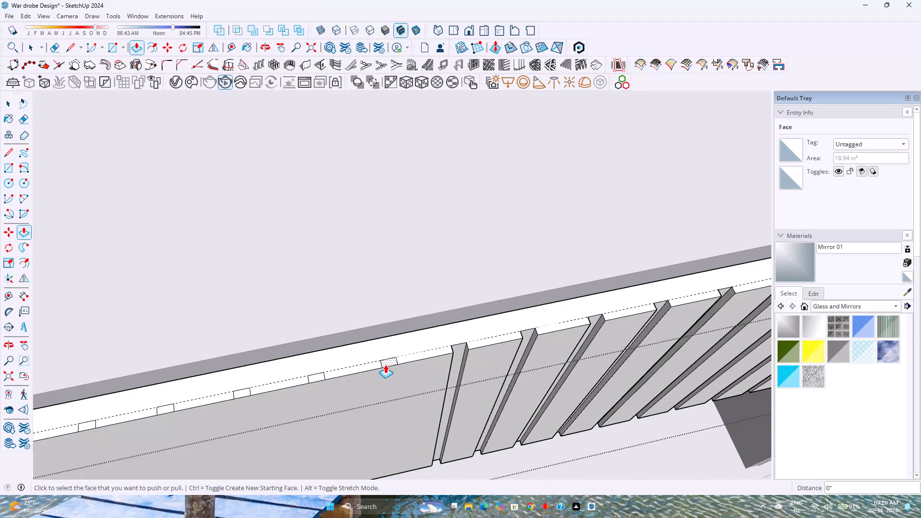
Cut the same 8" grooves through the next six small rectangles along the panel's top front edge, working toward its left end.
double_click(386, 364)
double_click(316, 377)
shift+middle_drag(311, 377, 406, 335)
double_click(337, 352)
shift+middle_drag(236, 371, 398, 329)
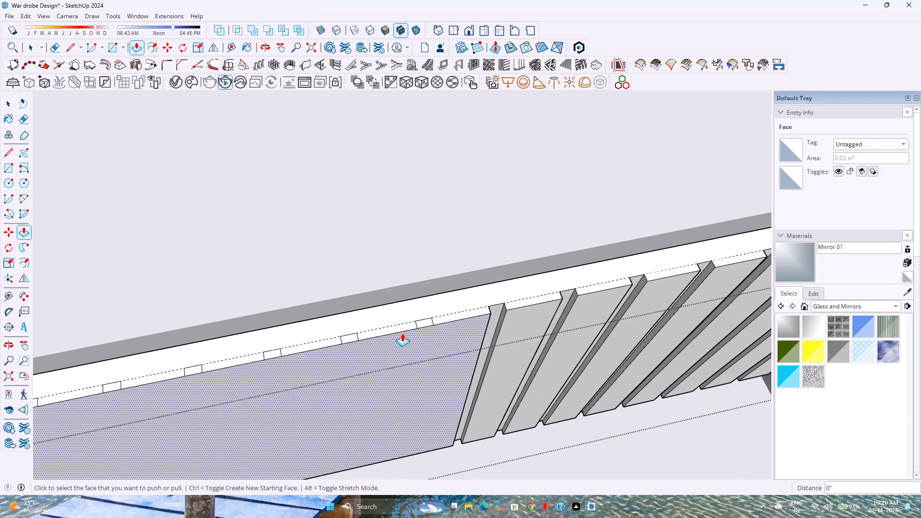
double_click(424, 326)
double_click(352, 340)
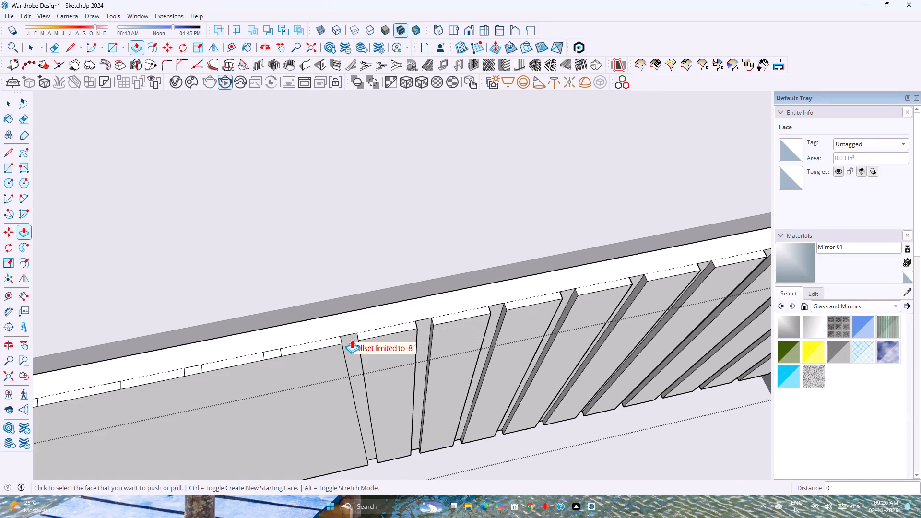
double_click(271, 354)
Cut the same 8" grooves through the remaining seven small rectangles, up to the panel's left end.
shift+middle_drag(238, 361, 505, 326)
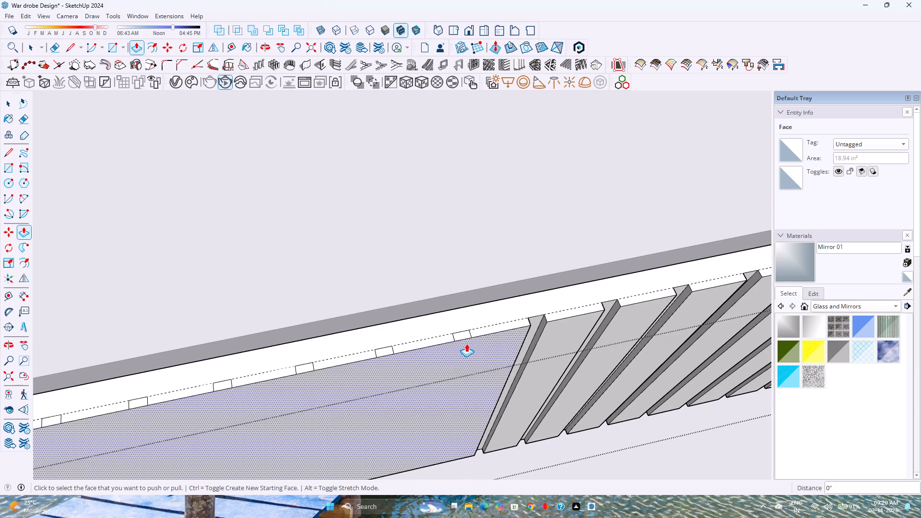
double_click(464, 337)
double_click(386, 352)
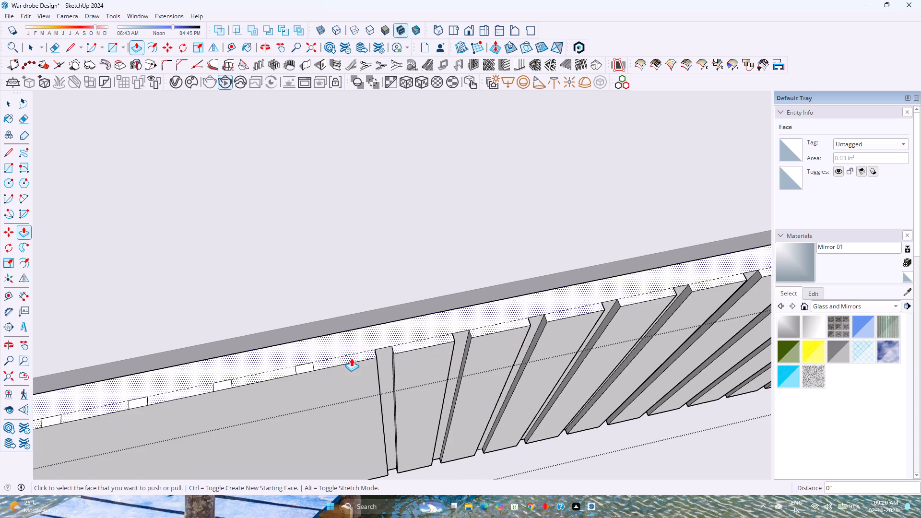
shift+middle_drag(341, 357, 434, 322)
double_click(397, 335)
shift+middle_drag(319, 358, 425, 306)
double_click(429, 298)
double_click(344, 313)
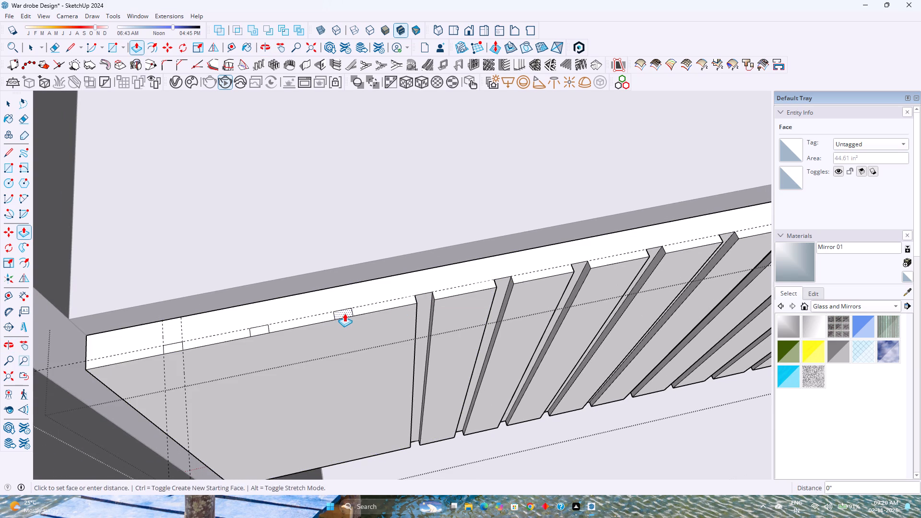
shift+middle_drag(302, 326, 384, 284)
double_click(341, 291)
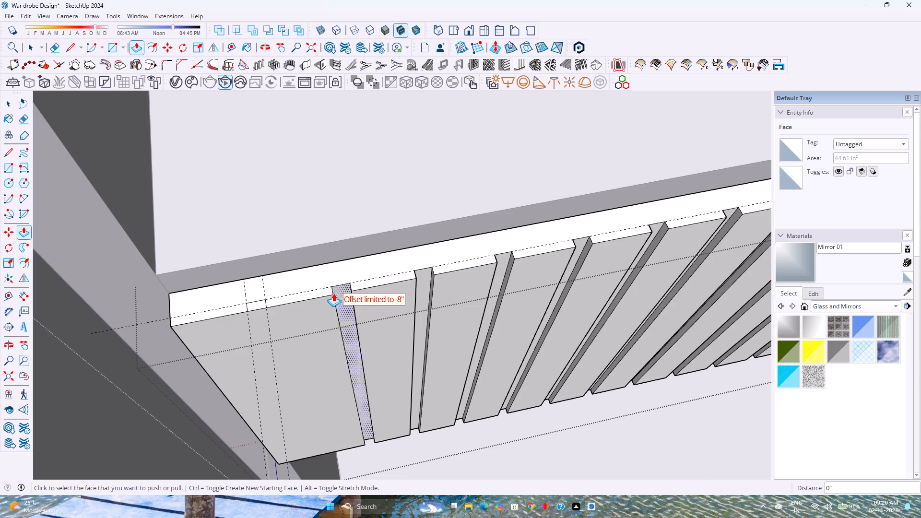
double_click(250, 304)
key(space)
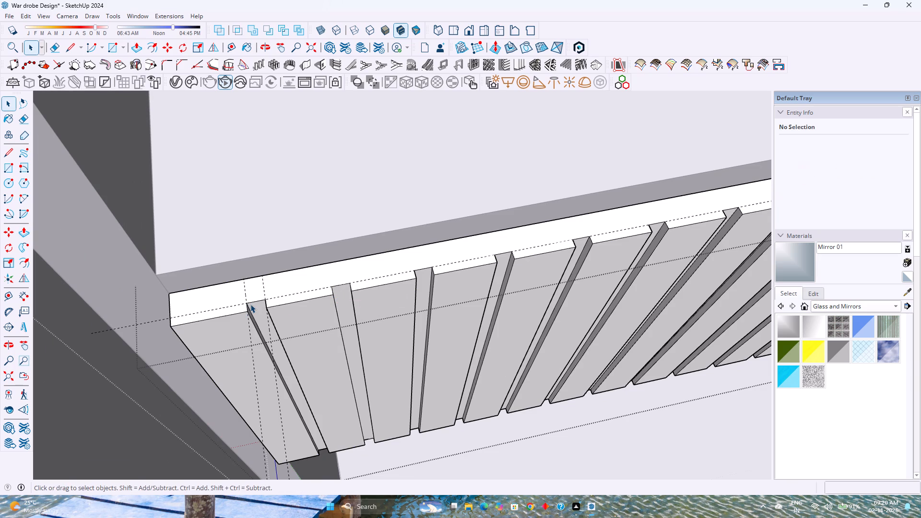
Delete all the construction guides.
click(28, 15)
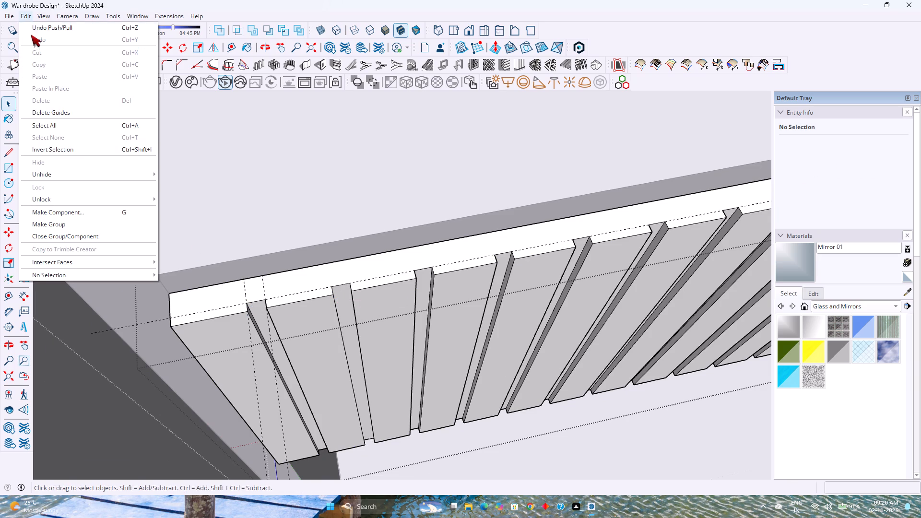
click(71, 116)
Examine the grooved drawer front and the open frame above it alongside the neighbouring wardrobe.
scroll(257, 299, down, 4)
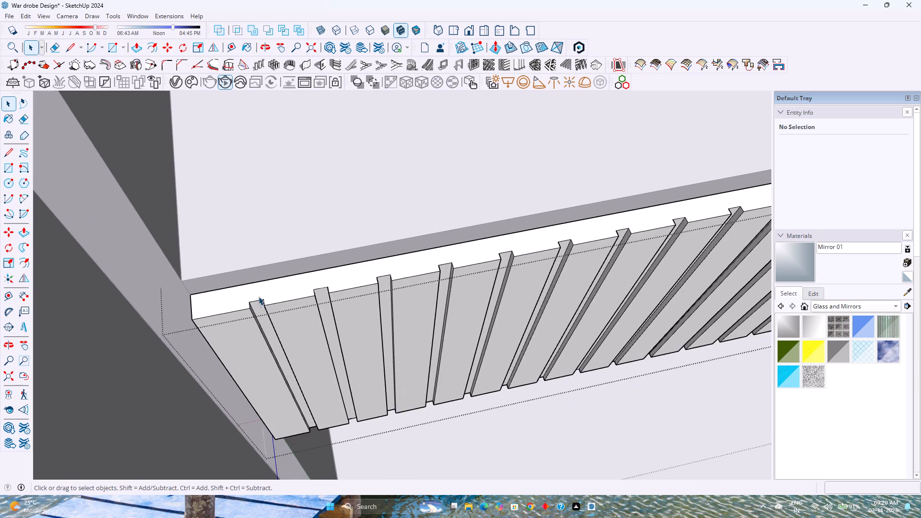
scroll(259, 296, down, 8)
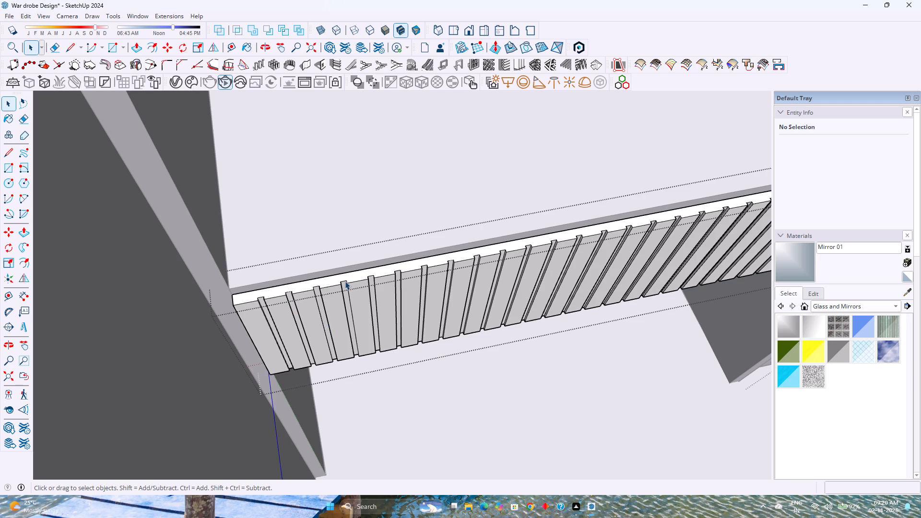
scroll(347, 282, down, 10)
key(Escape)
key(space)
scroll(357, 290, down, 4)
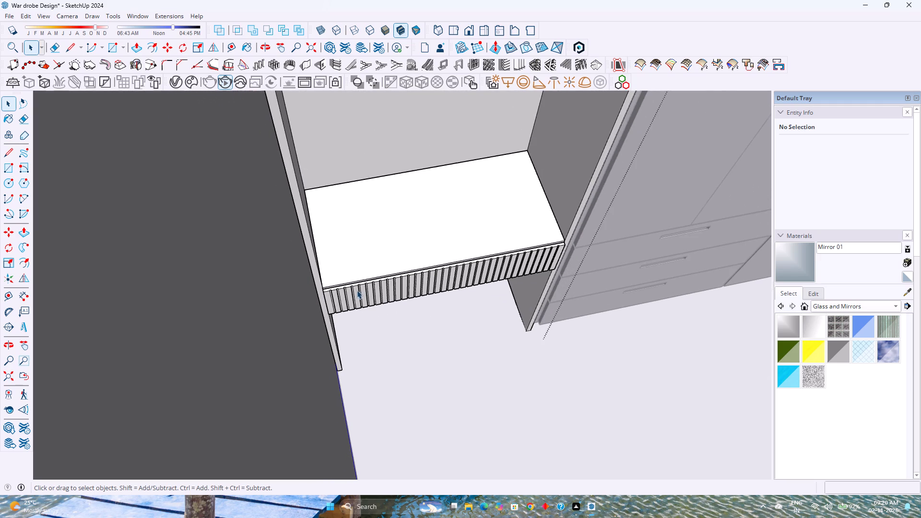
scroll(390, 360, down, 4)
shift+middle_drag(437, 363, 442, 399)
middle_drag(457, 390, 406, 353)
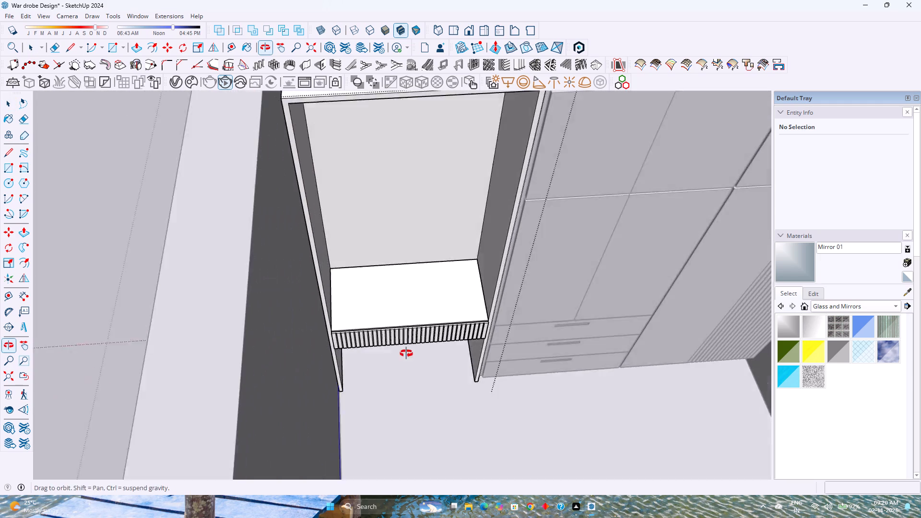
middle_drag(406, 353, 401, 350)
scroll(397, 345, down, 4)
shift+middle_drag(401, 352, 442, 408)
middle_drag(439, 404, 397, 294)
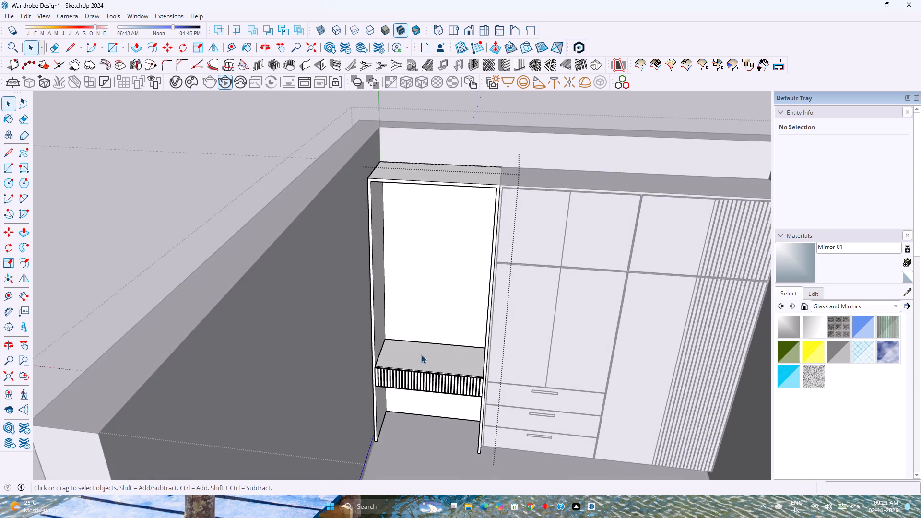
scroll(421, 354, up, 5)
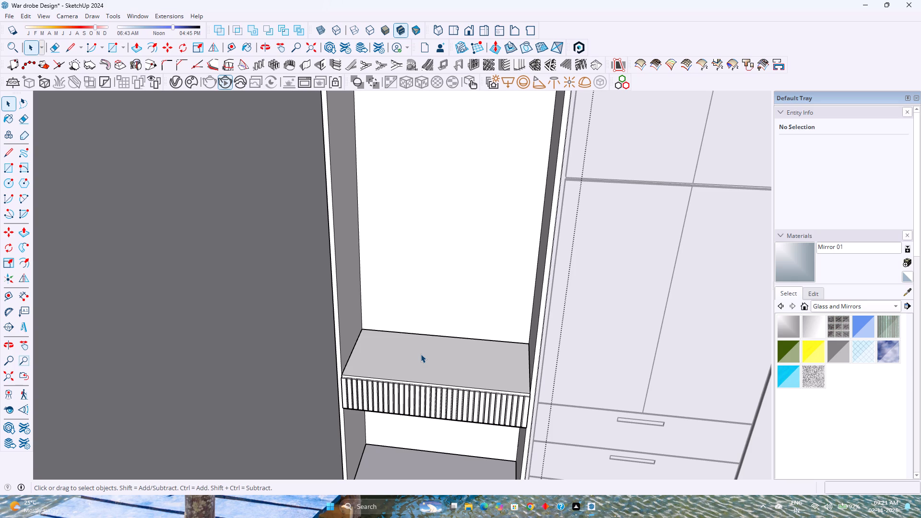
scroll(450, 330, down, 4)
middle_drag(449, 331, 471, 302)
middle_click(471, 302)
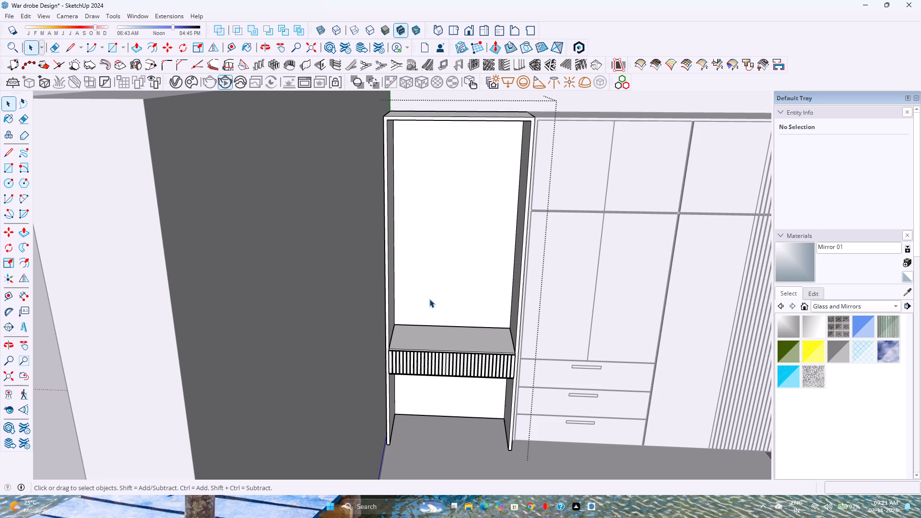
scroll(422, 346, down, 1)
middle_drag(434, 358, 431, 342)
middle_click(430, 341)
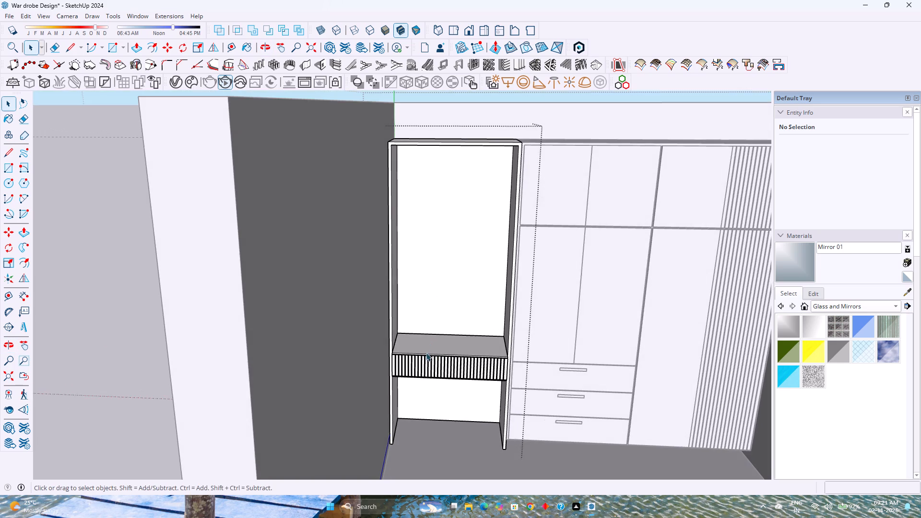
scroll(423, 351, up, 1)
middle_drag(467, 352, 424, 316)
scroll(425, 313, up, 4)
shift+middle_drag(427, 312, 395, 407)
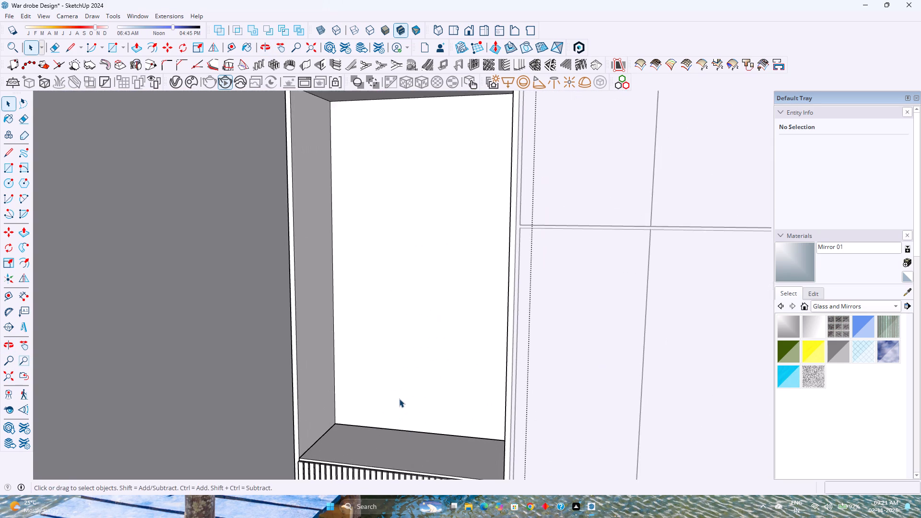
scroll(400, 397, down, 1)
middle_drag(407, 381, 460, 367)
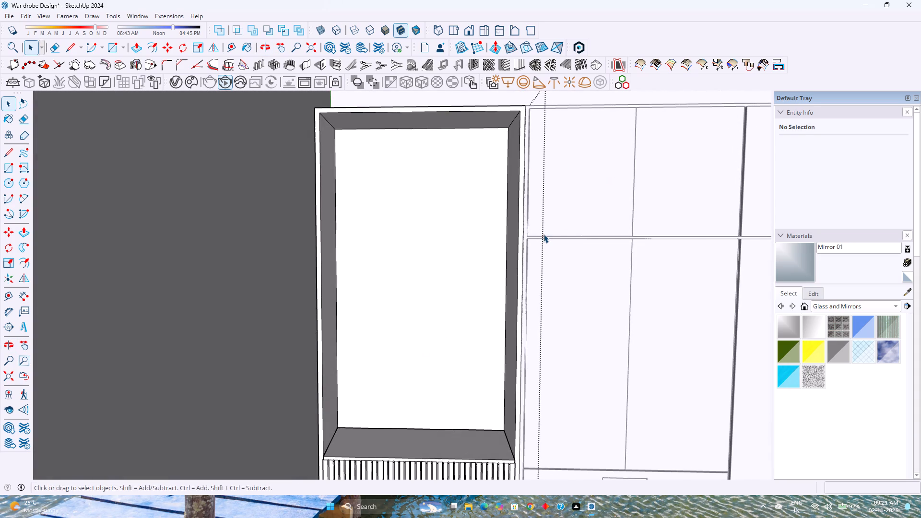
Show the hidden back edges and copy the back panel's top edge about 2' 1/2" down, aligned with the wardrobe's internal divider.
key(k)
scroll(512, 259, up, 2)
middle_drag(512, 259, 522, 307)
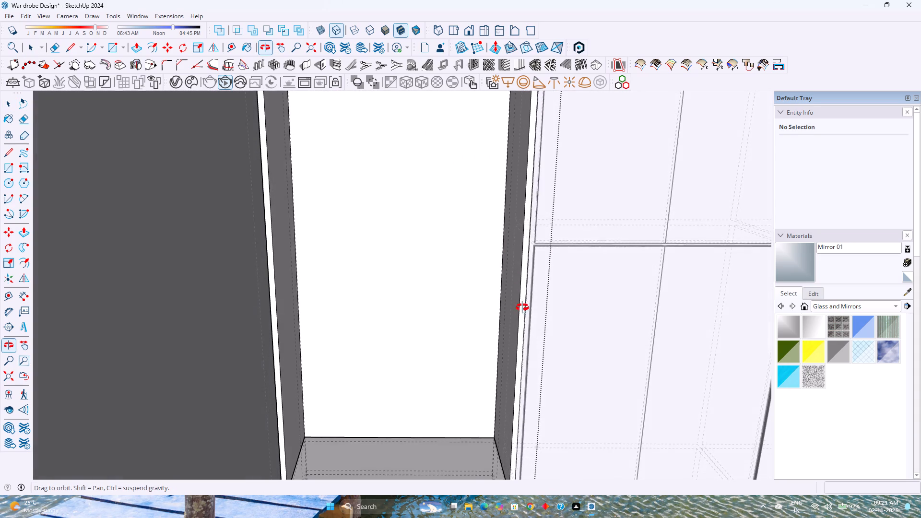
middle_drag(522, 307, 524, 308)
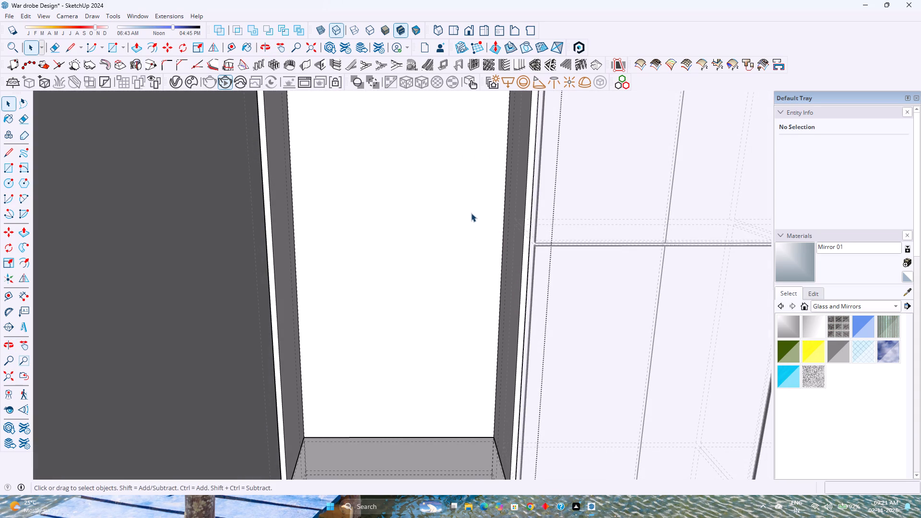
shift+middle_drag(472, 213, 493, 260)
middle_drag(480, 265, 475, 240)
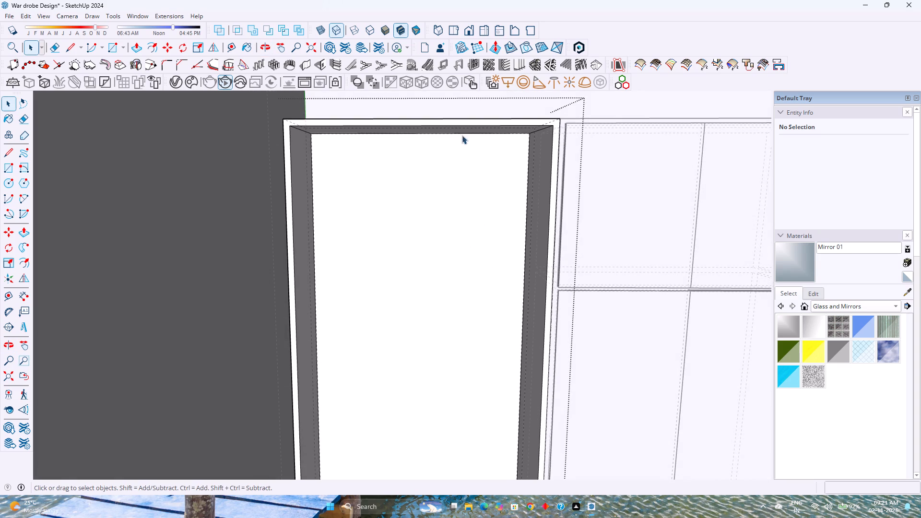
click(487, 133)
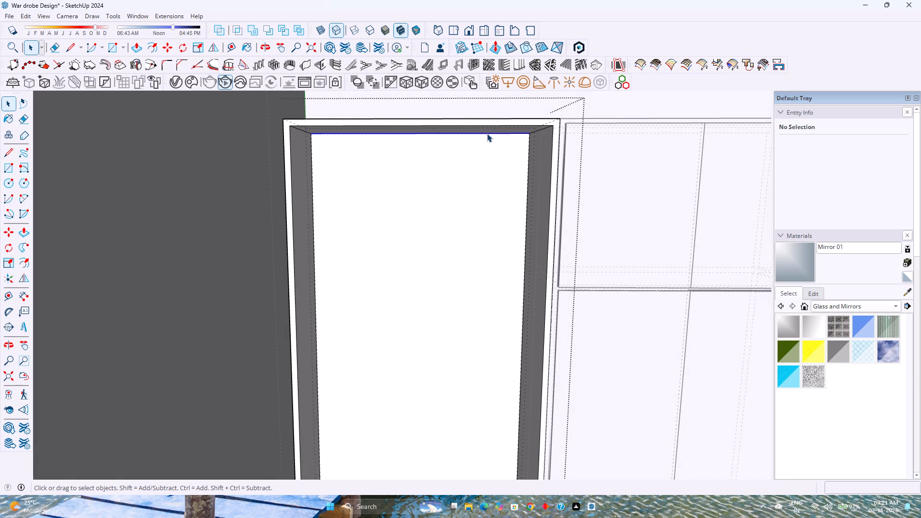
key(m)
click(532, 134)
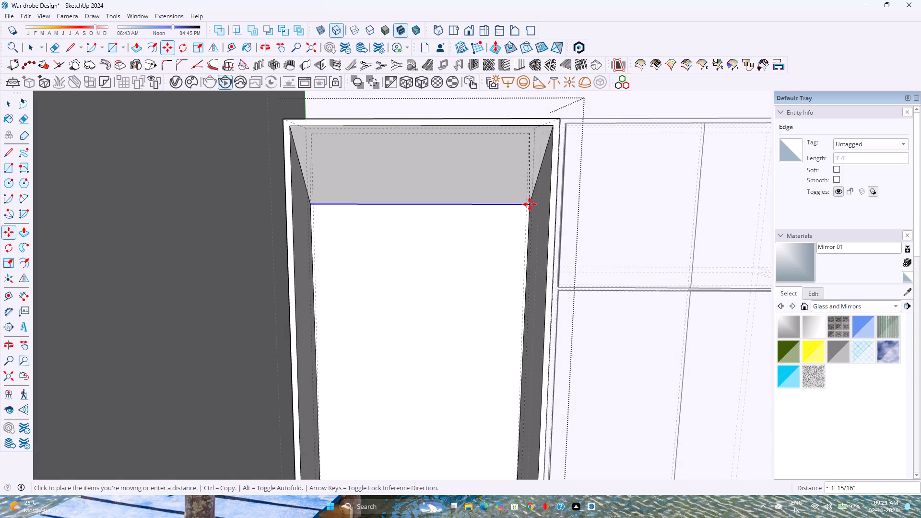
key(Left)
scroll(522, 258, up, 2)
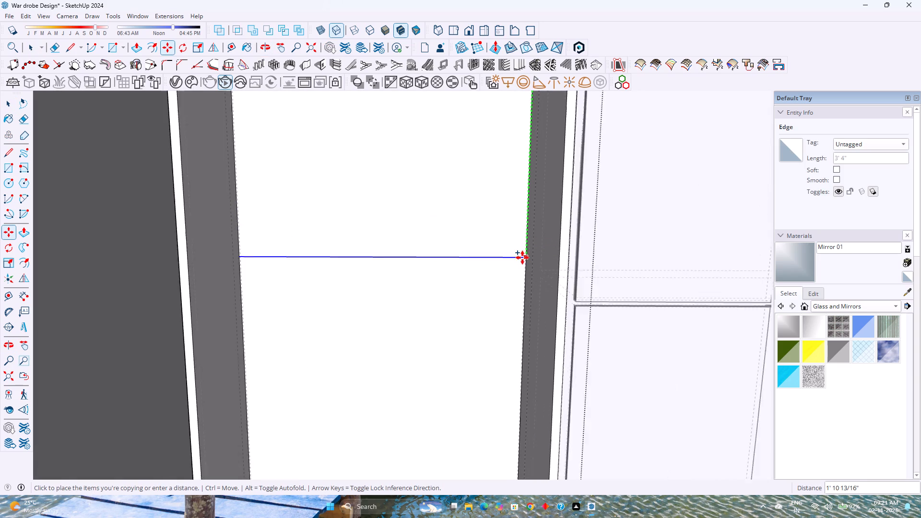
scroll(522, 258, up, 12)
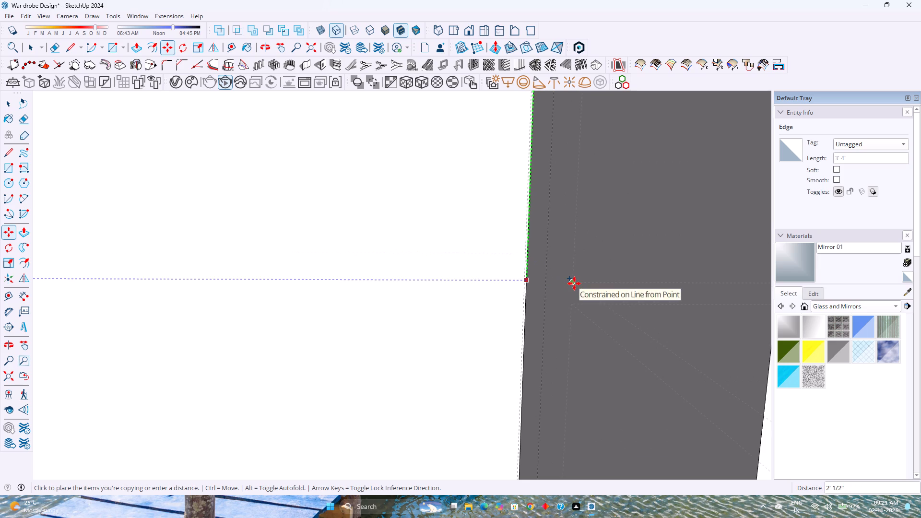
click(574, 283)
Copy the new horizontal edge 1" further down to outline the shelf thickness.
click(525, 282)
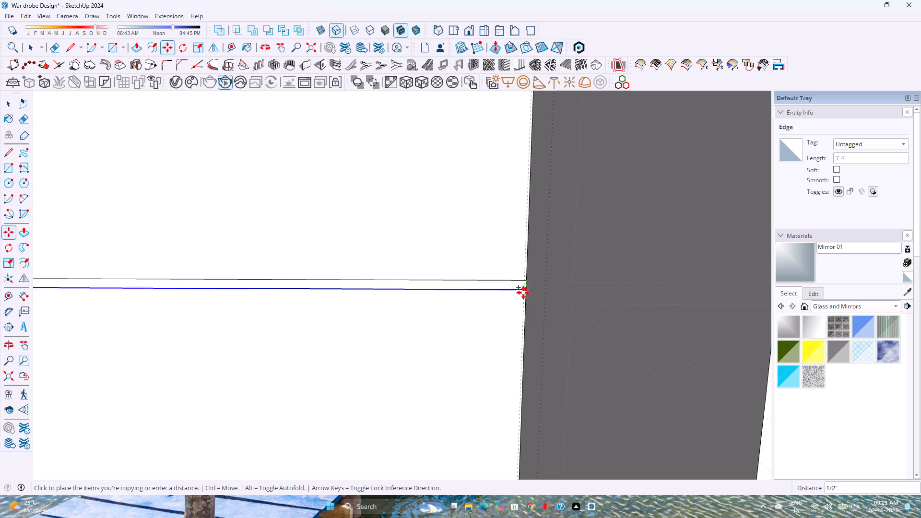
key(Left)
key(1)
key(Return)
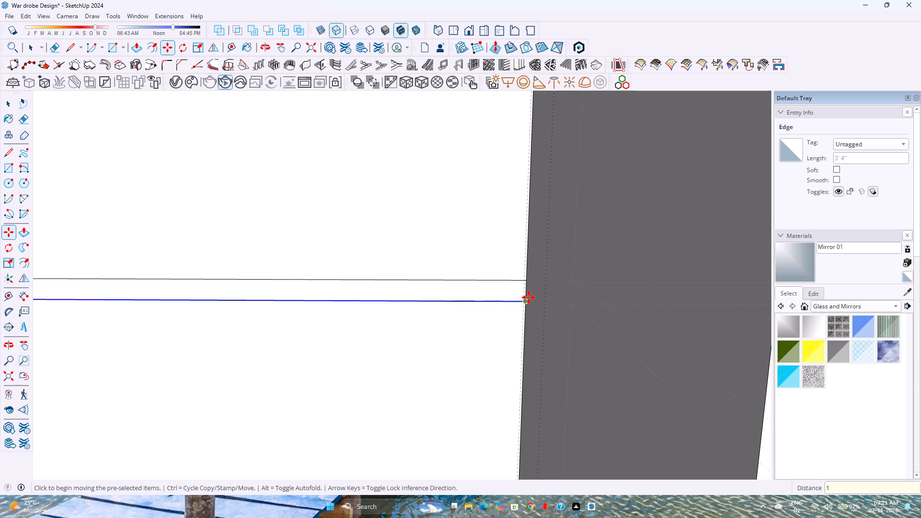
Push/Pull the 1" strip on the back panel forward 1' 7 1/2" to the frame's front to form a shelf.
scroll(533, 288, down, 14)
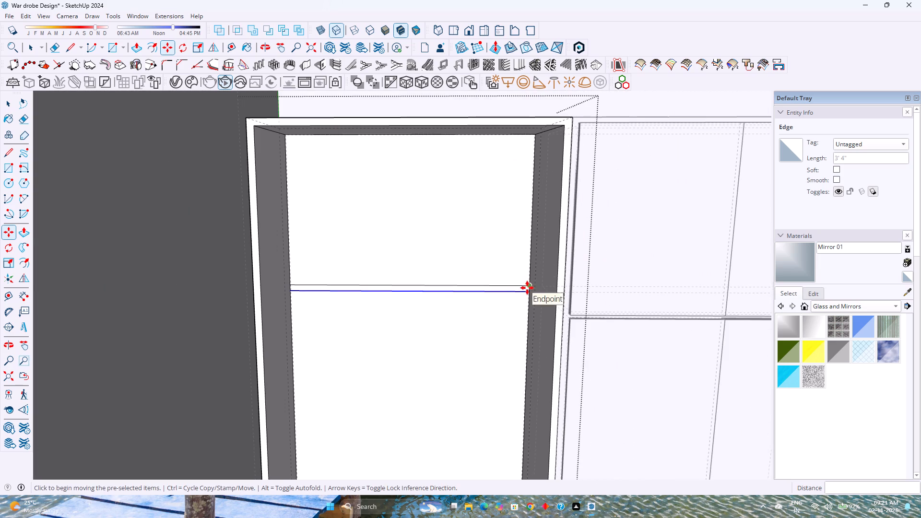
key(p)
click(489, 286)
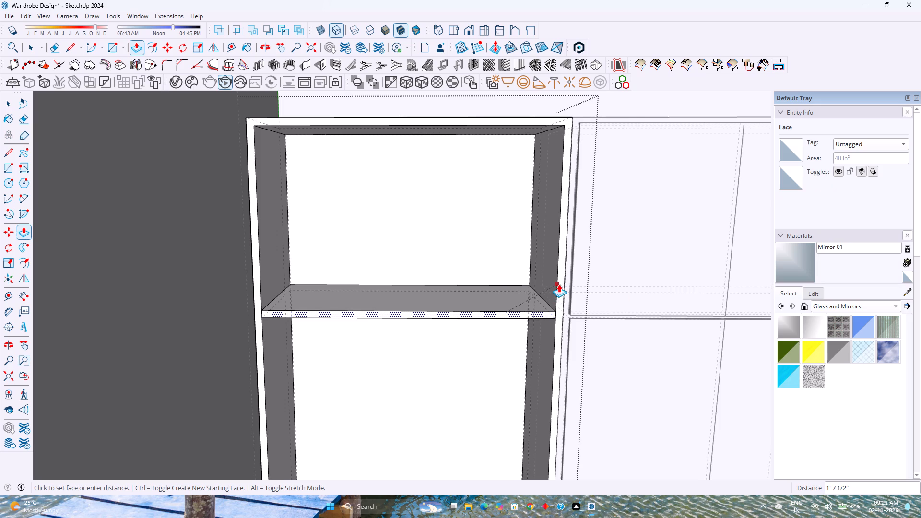
click(559, 283)
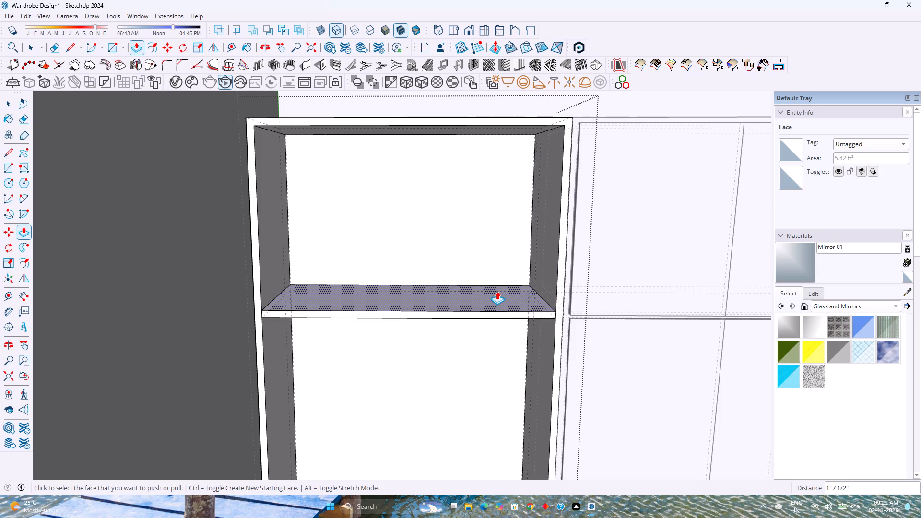
Hide the back edges again and erase the short seam edges where the shelf's front meets both frame sides.
key(k)
scroll(497, 291, down, 3)
middle_drag(484, 320, 468, 278)
scroll(463, 283, up, 1)
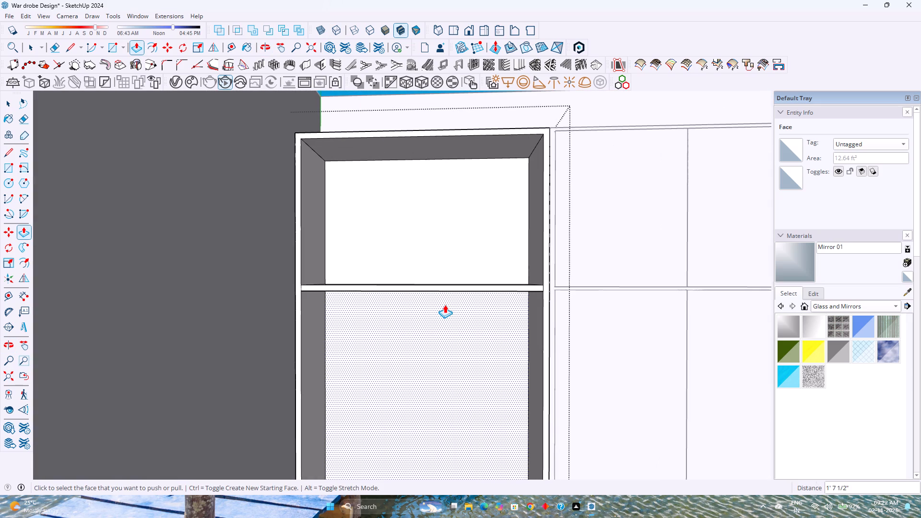
key(e)
scroll(306, 303, up, 2)
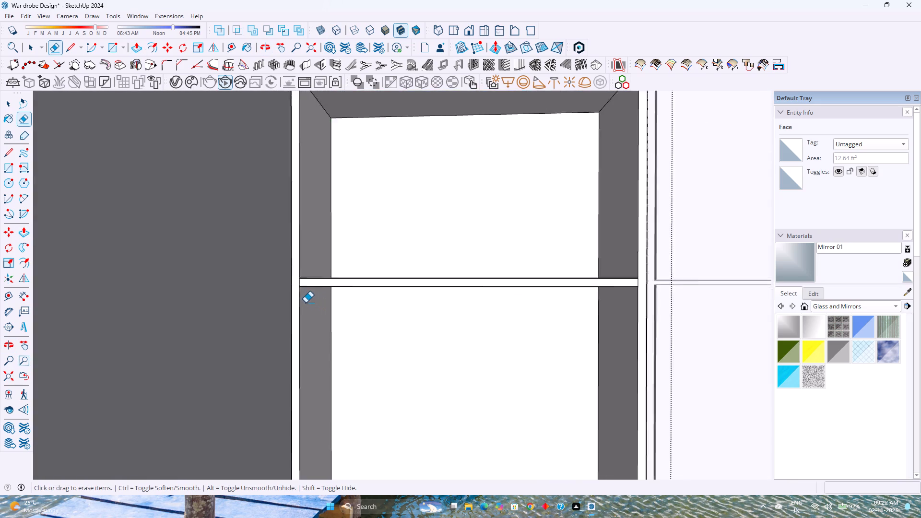
scroll(306, 303, up, 5)
click(296, 271)
scroll(295, 271, down, 3)
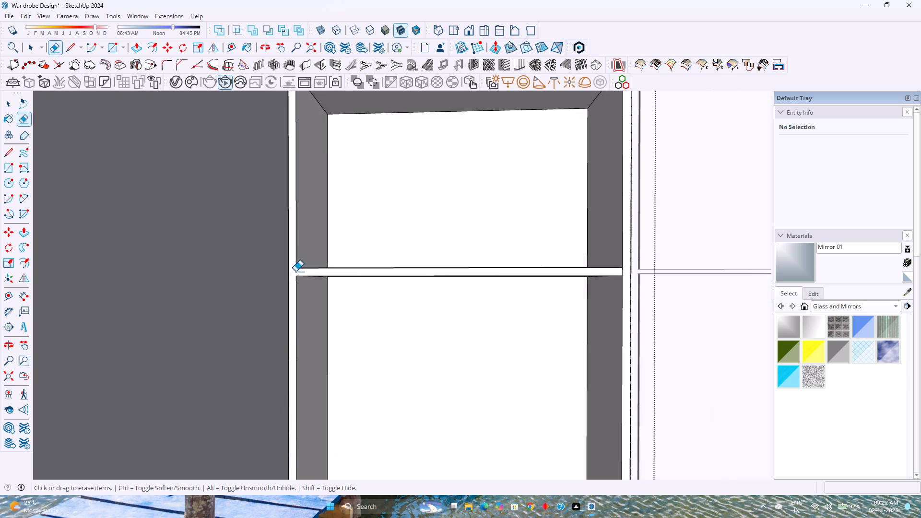
scroll(295, 271, down, 6)
scroll(507, 275, up, 8)
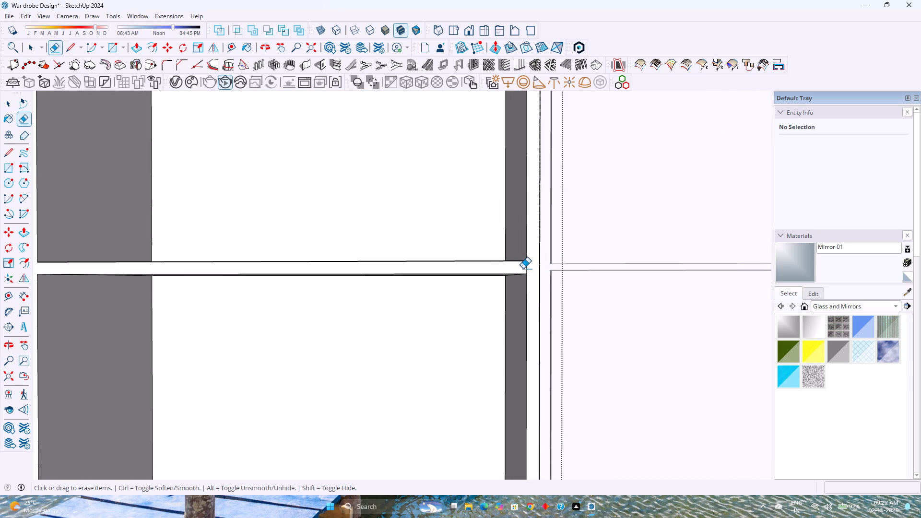
click(526, 267)
key(space)
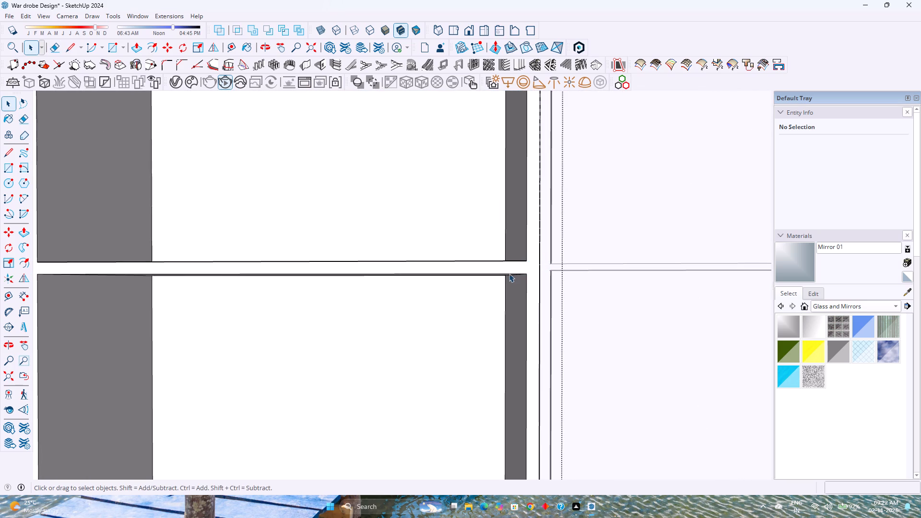
Copy the shelf's back edge about 1' straight up the back panel of the upper compartment.
scroll(509, 273, down, 14)
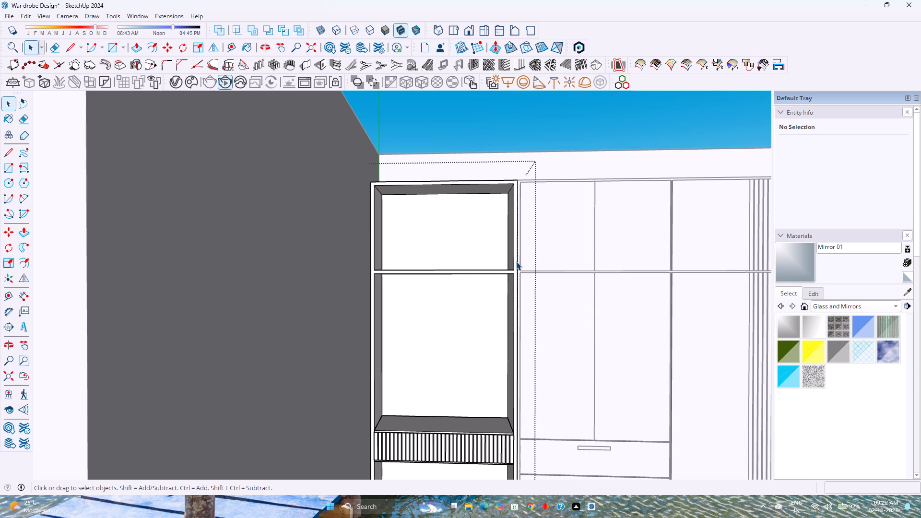
shift+middle_drag(457, 295, 447, 346)
middle_drag(450, 315, 425, 377)
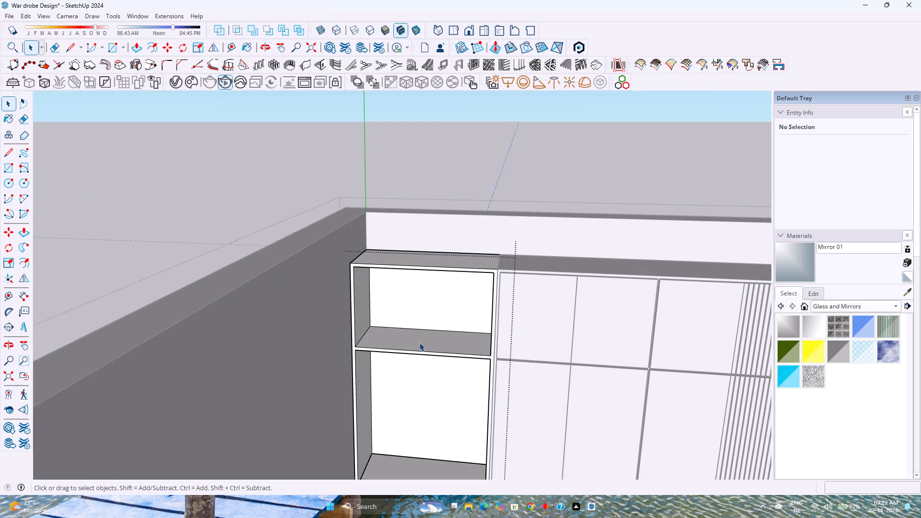
scroll(425, 329, up, 6)
click(425, 330)
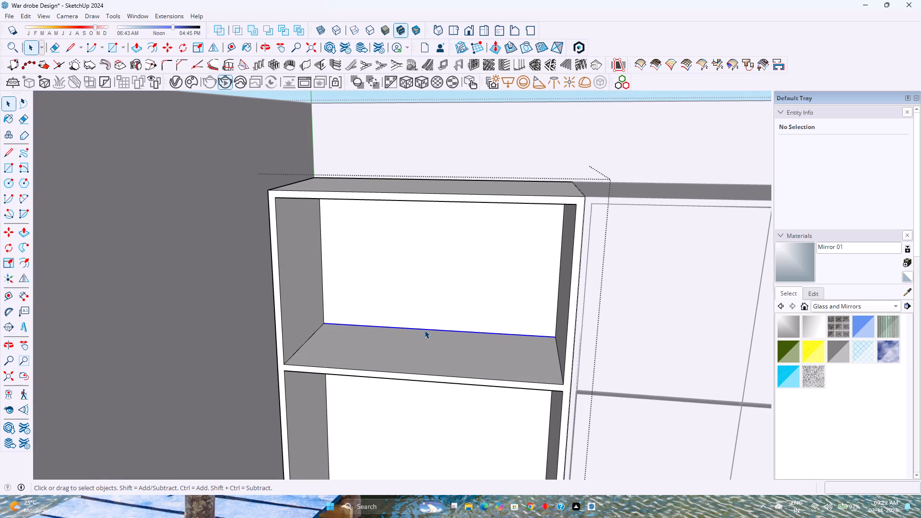
key(m)
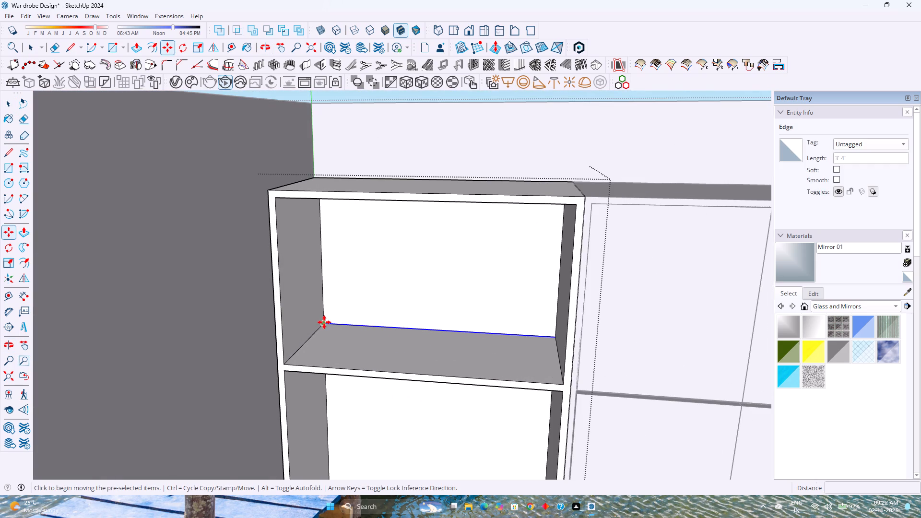
click(324, 322)
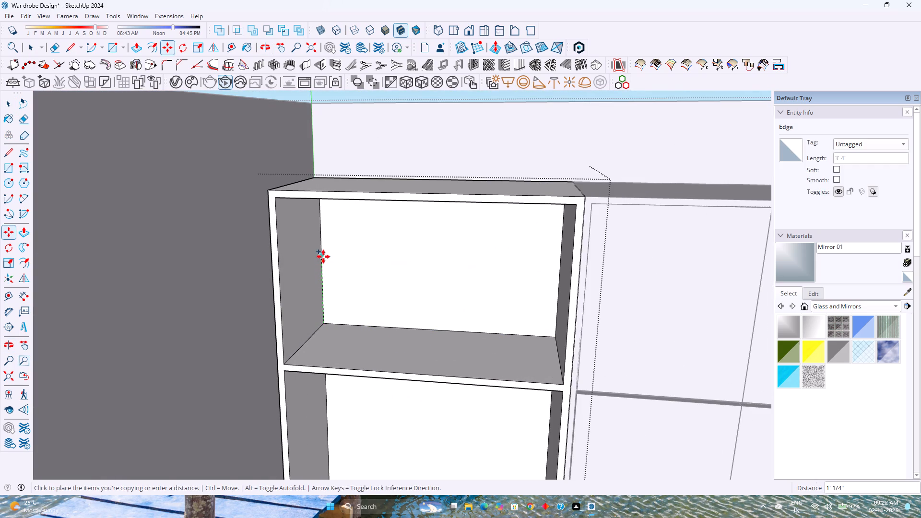
click(323, 257)
Move the copied edge up 0.25" and copy it 0.5" down to outline a thin shelf's thickness.
middle_drag(337, 294, 318, 251)
click(320, 251)
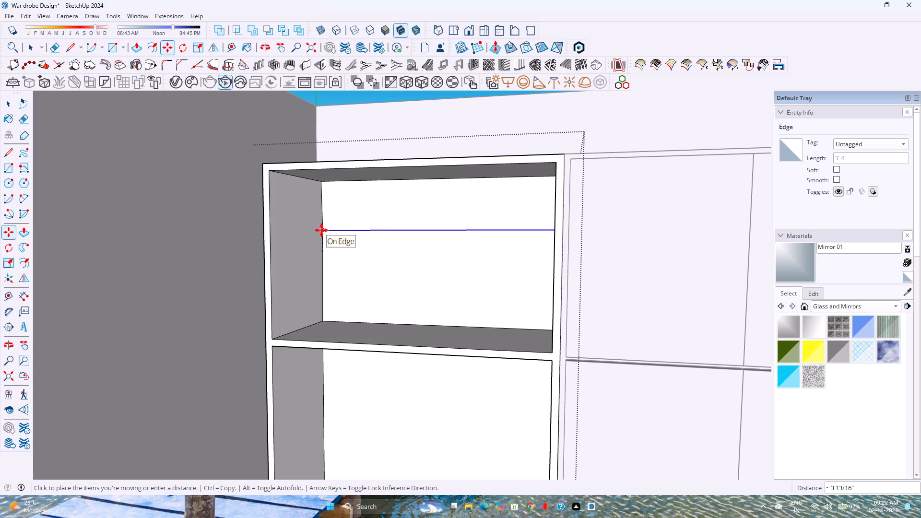
key(Up)
text(0.25)
key(Left)
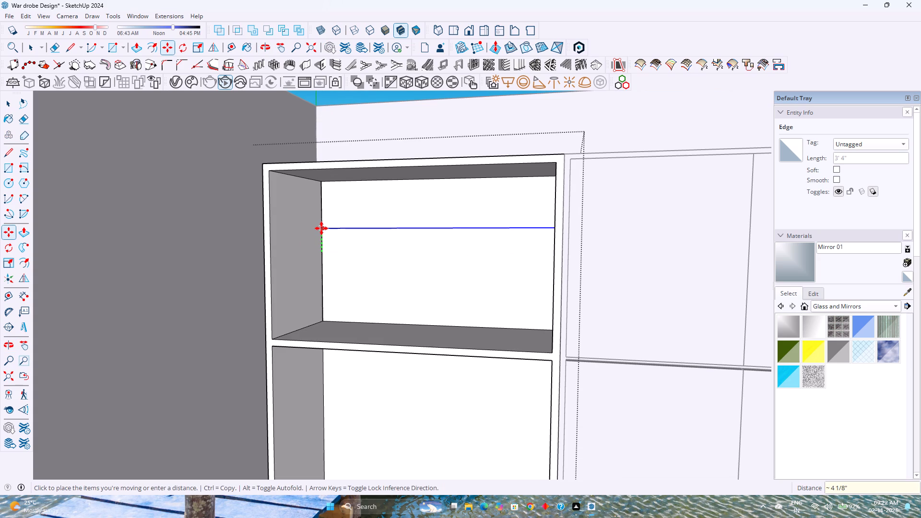
text(0.25)
key(Return)
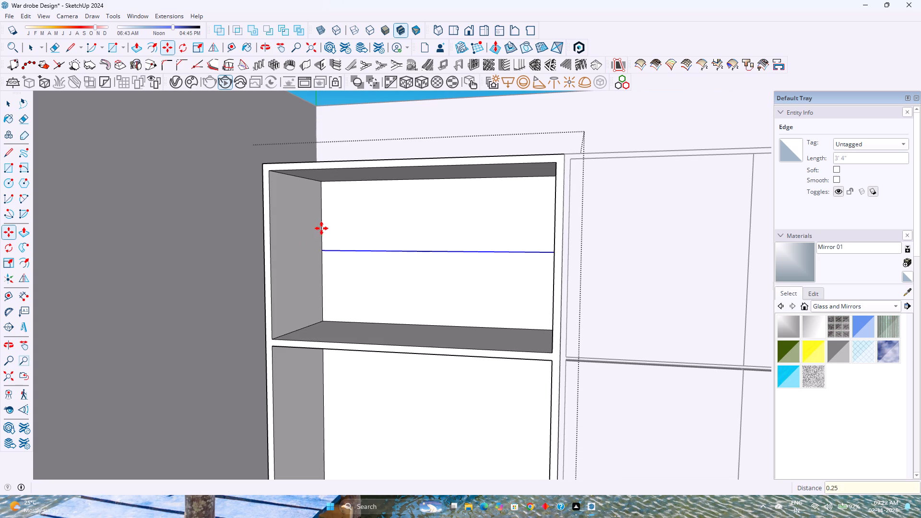
click(322, 251)
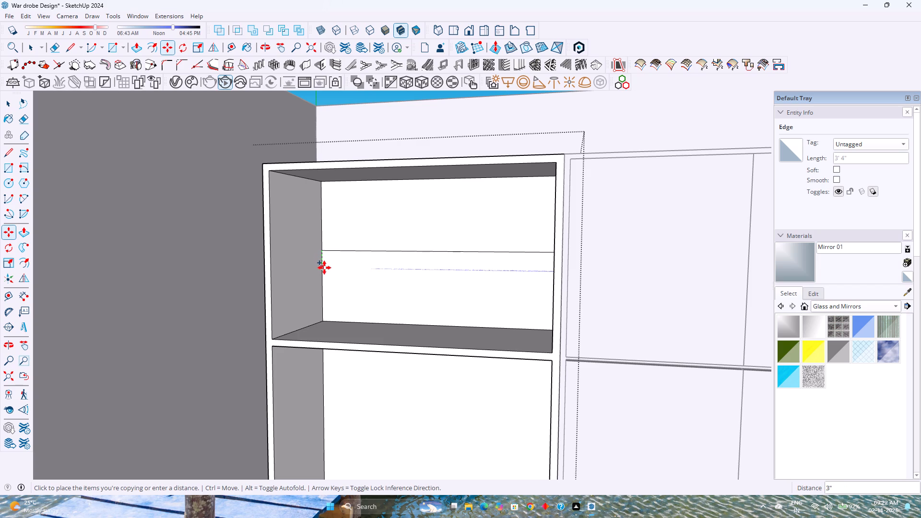
key(Left)
text(0.5)
key(Return)
Push/Pull the 0.5" strip forward 1'7" to form an intermediate shelf in the upper compartment.
key(p)
scroll(333, 264, up, 4)
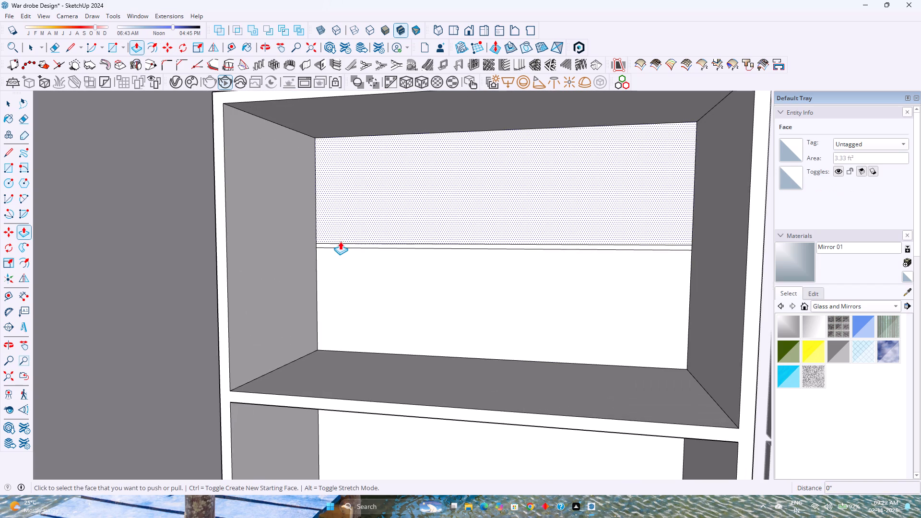
click(341, 246)
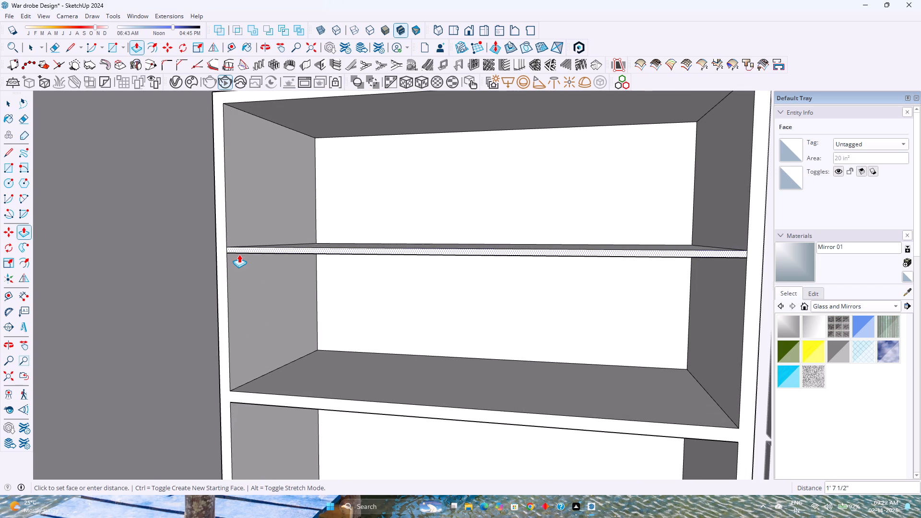
text(1'7")
key(Return)
key(space)
Draw a rectangle covering the front opening of the frame's upper compartment and make it a group.
scroll(230, 259, down, 2)
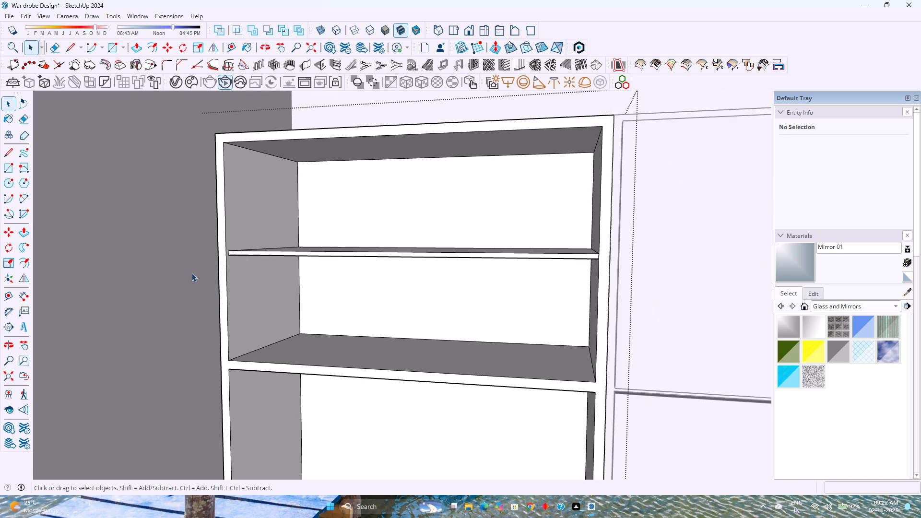
scroll(191, 273, down, 4)
scroll(239, 309, down, 2)
middle_drag(261, 314, 339, 312)
scroll(327, 310, down, 2)
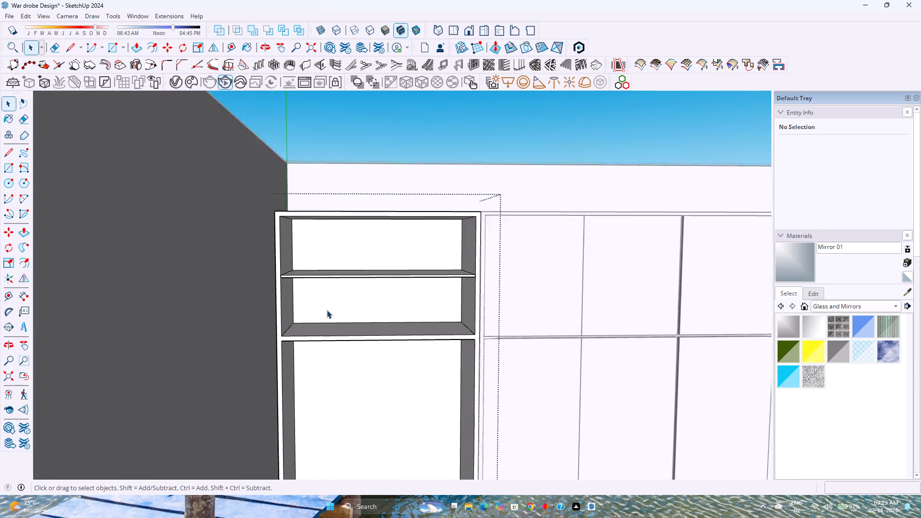
scroll(327, 310, down, 12)
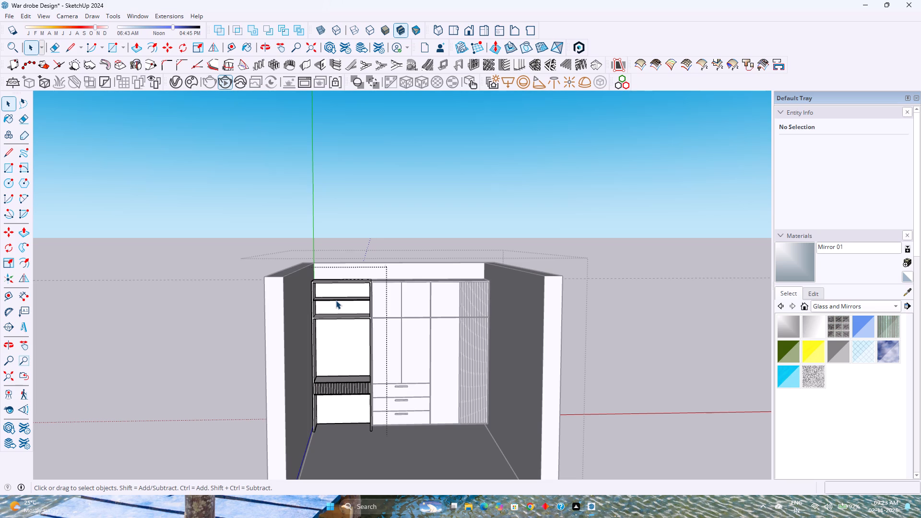
click(111, 49)
scroll(327, 284, up, 13)
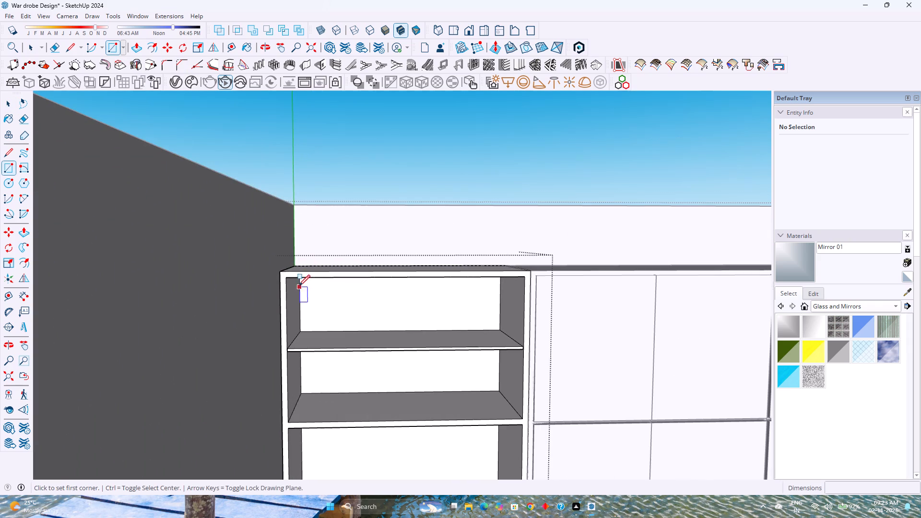
click(288, 280)
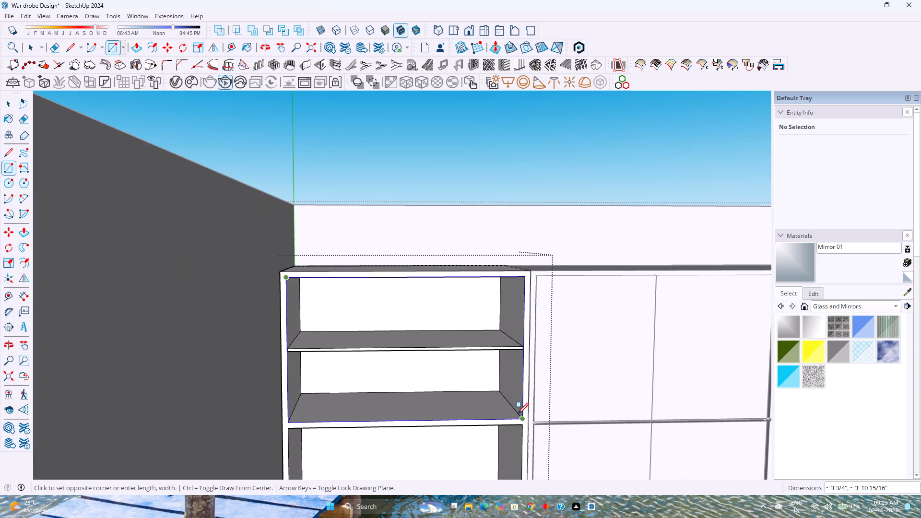
click(519, 417)
key(space)
double_click(434, 366)
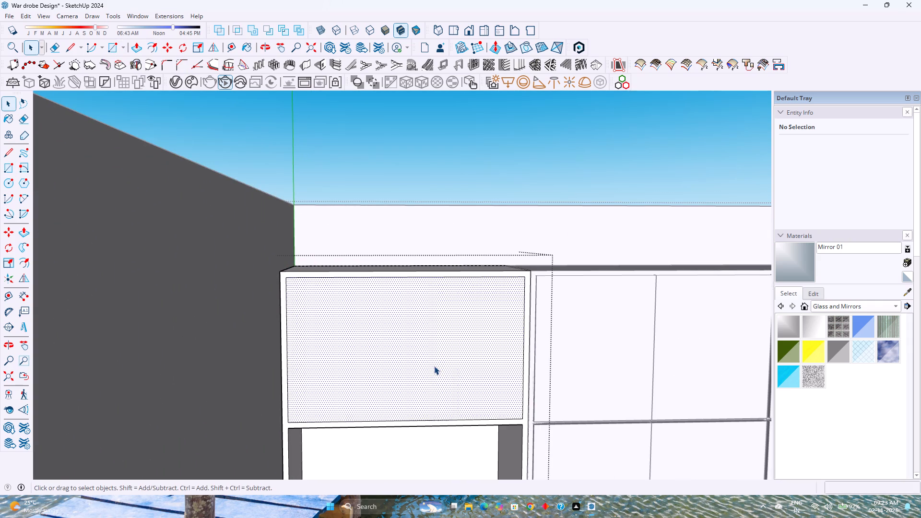
right_click(434, 366)
click(499, 193)
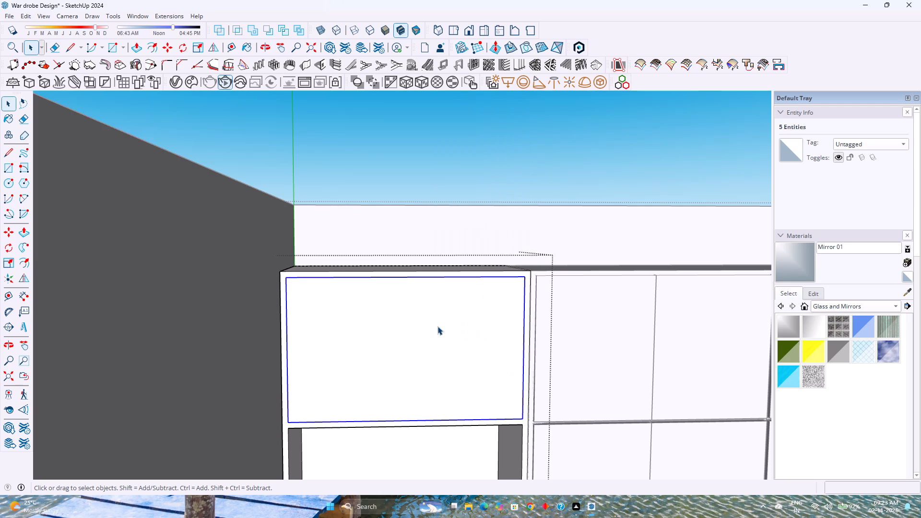
Open the new front panel group and Push/Pull its face forward 1" to match the wardrobe doors.
double_click(437, 326)
scroll(373, 357, up, 3)
middle_drag(373, 357, 364, 384)
key(p)
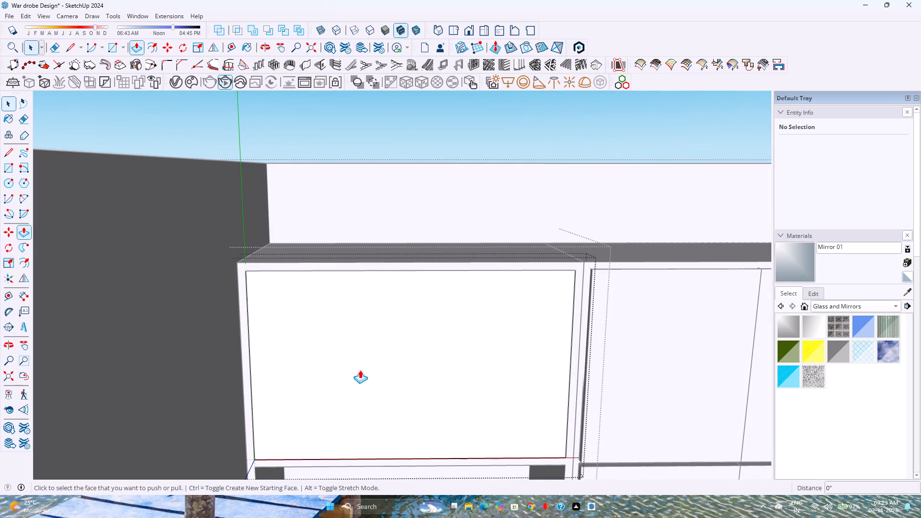
click(360, 369)
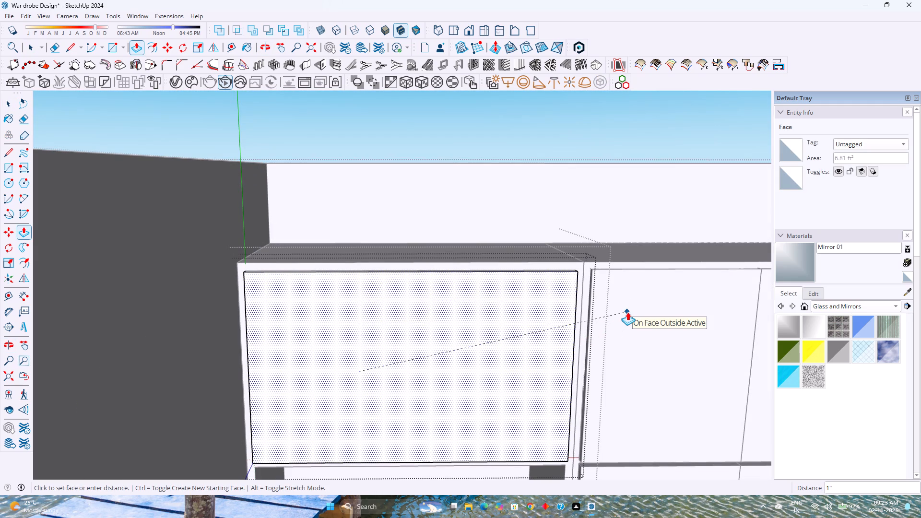
click(627, 312)
Extend the front panel's top edge and its side next to the wardrobe outward by 1/4" each.
scroll(568, 294, up, 4)
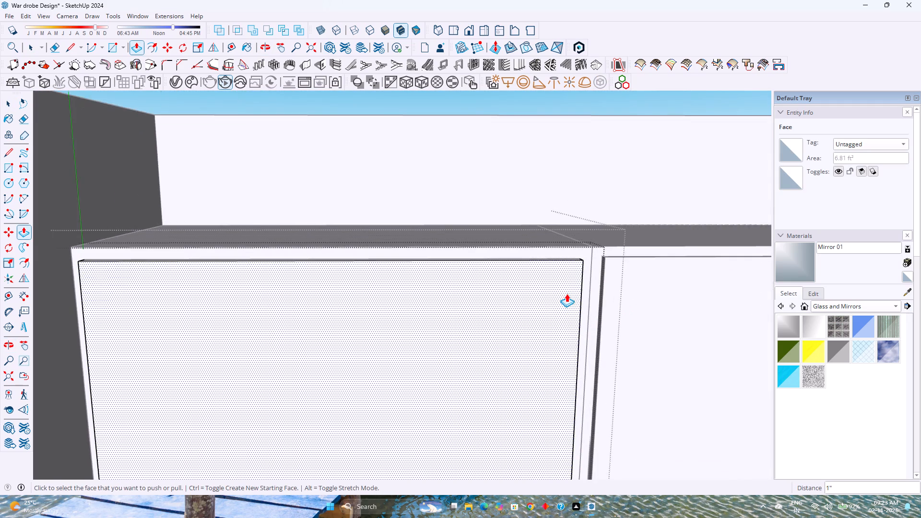
middle_drag(567, 295, 557, 363)
scroll(552, 352, down, 4)
click(559, 350)
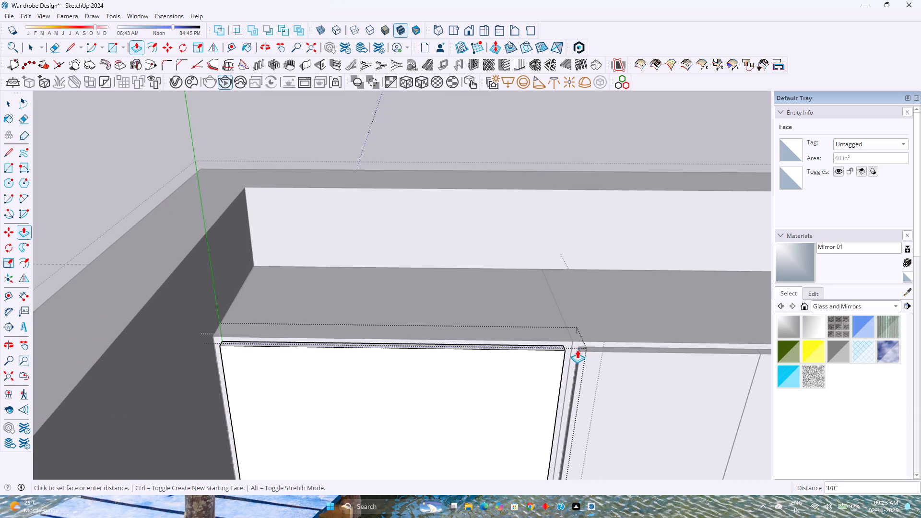
click(580, 350)
scroll(563, 365, up, 6)
middle_drag(563, 365, 417, 347)
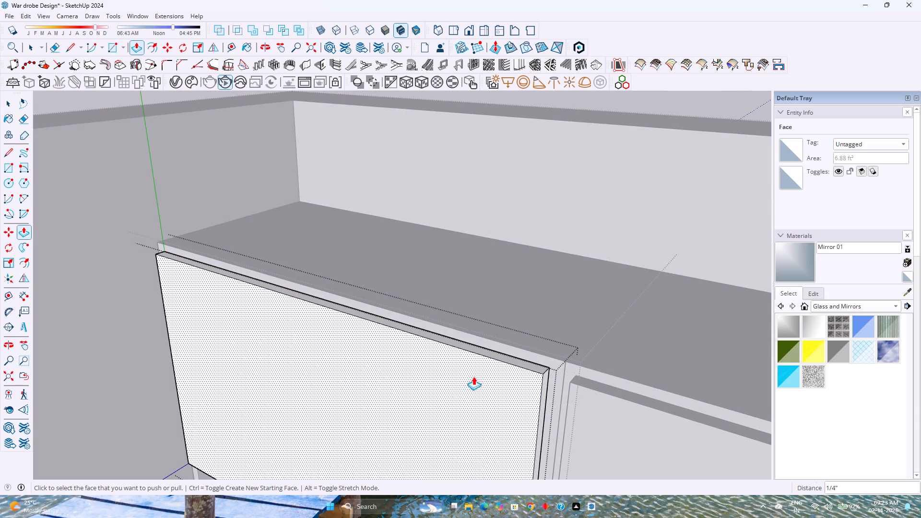
scroll(532, 392, up, 3)
double_click(549, 384)
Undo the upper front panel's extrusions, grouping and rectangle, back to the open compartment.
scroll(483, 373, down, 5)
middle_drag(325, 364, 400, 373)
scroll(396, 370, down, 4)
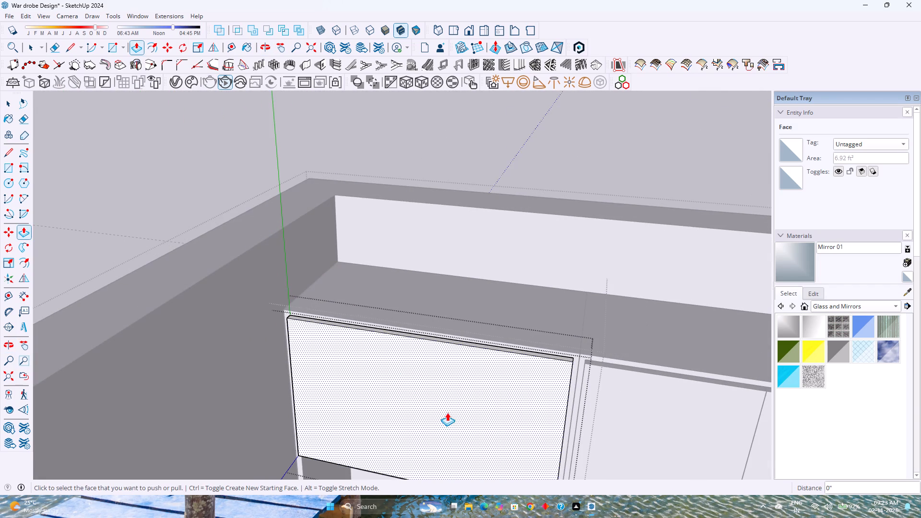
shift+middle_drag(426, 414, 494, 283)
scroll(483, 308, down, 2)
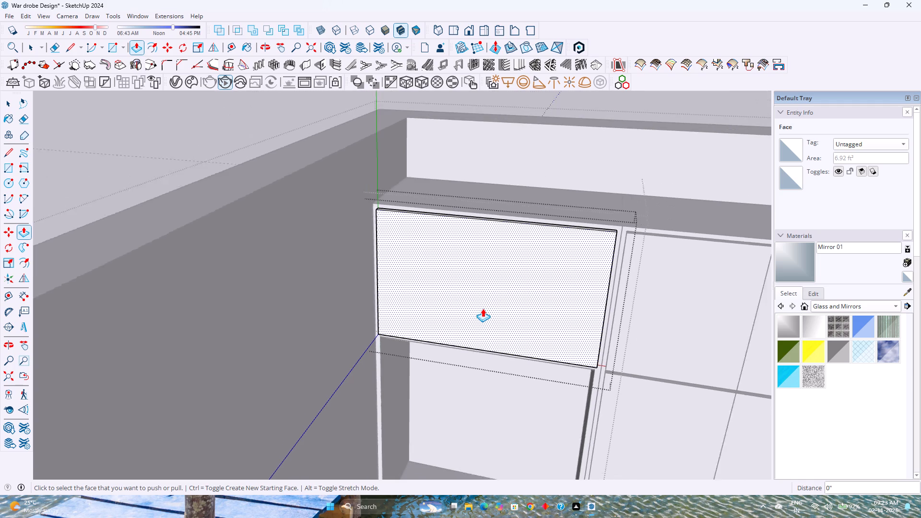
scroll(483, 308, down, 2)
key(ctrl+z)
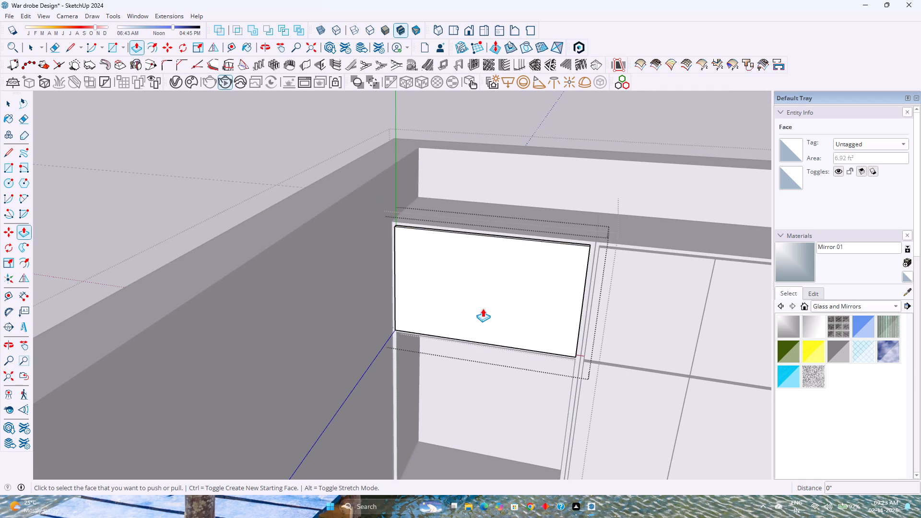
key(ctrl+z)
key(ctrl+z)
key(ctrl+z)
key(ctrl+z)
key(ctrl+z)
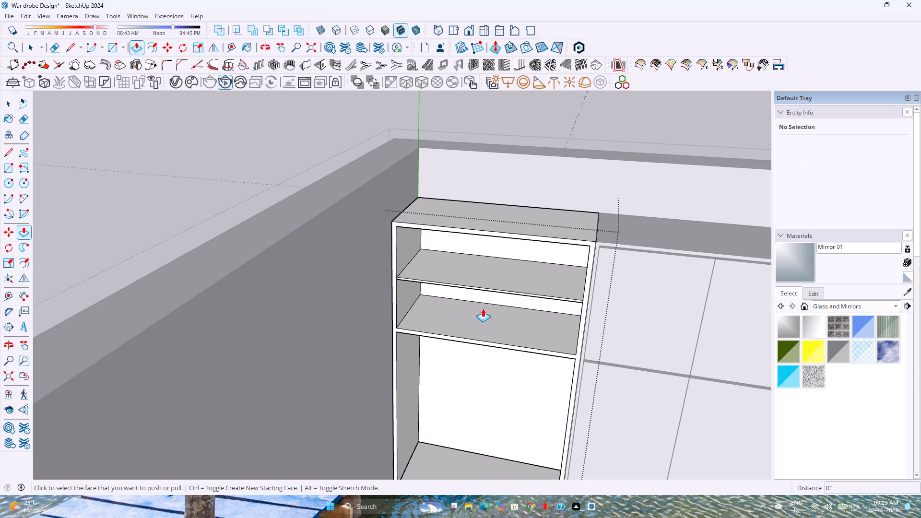
Examine the open upper compartment's shelves and their junctions with the frame sides.
middle_drag(516, 335, 555, 317)
scroll(555, 317, down, 1)
scroll(551, 349, up, 1)
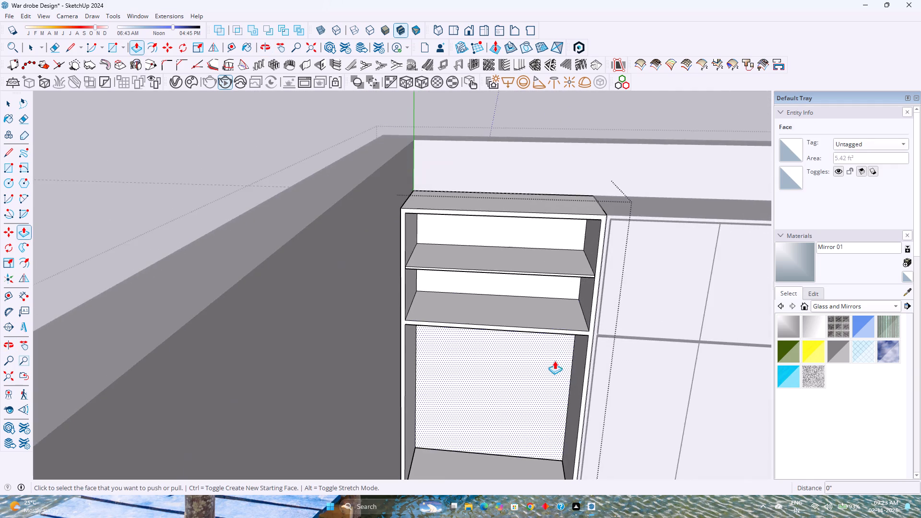
scroll(572, 386, up, 7)
shift+middle_drag(571, 383, 509, 346)
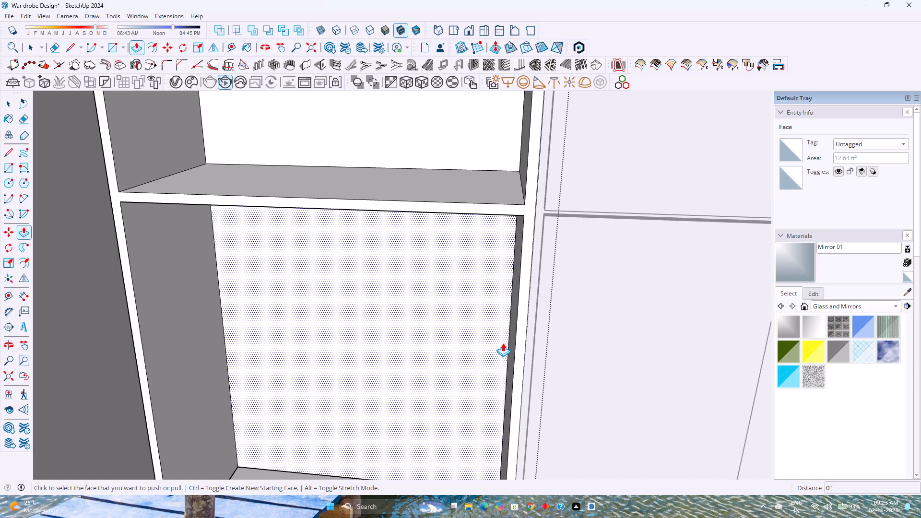
scroll(503, 343, down, 8)
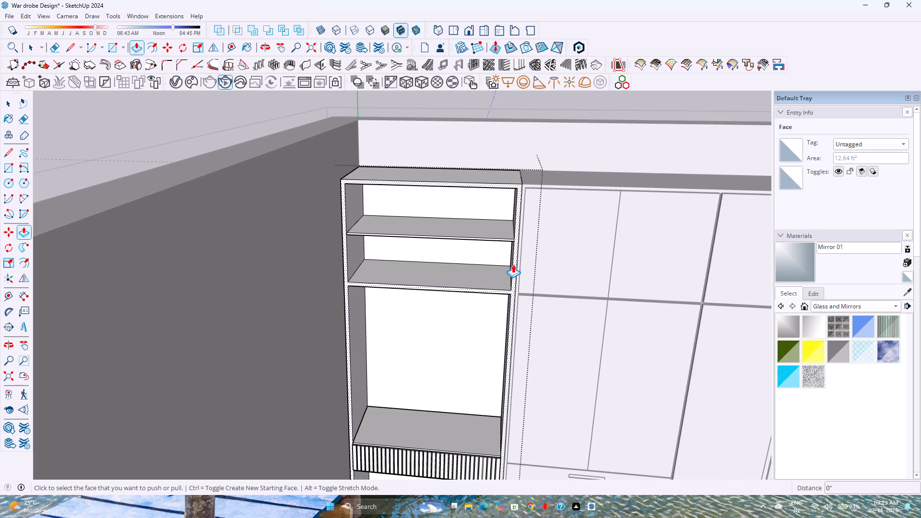
scroll(485, 278, up, 6)
middle_drag(507, 307, 475, 366)
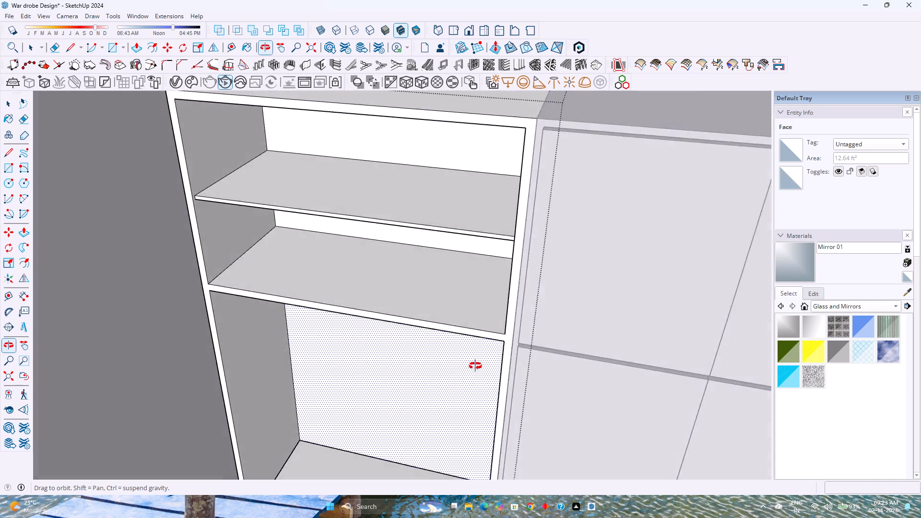
middle_drag(475, 366, 498, 391)
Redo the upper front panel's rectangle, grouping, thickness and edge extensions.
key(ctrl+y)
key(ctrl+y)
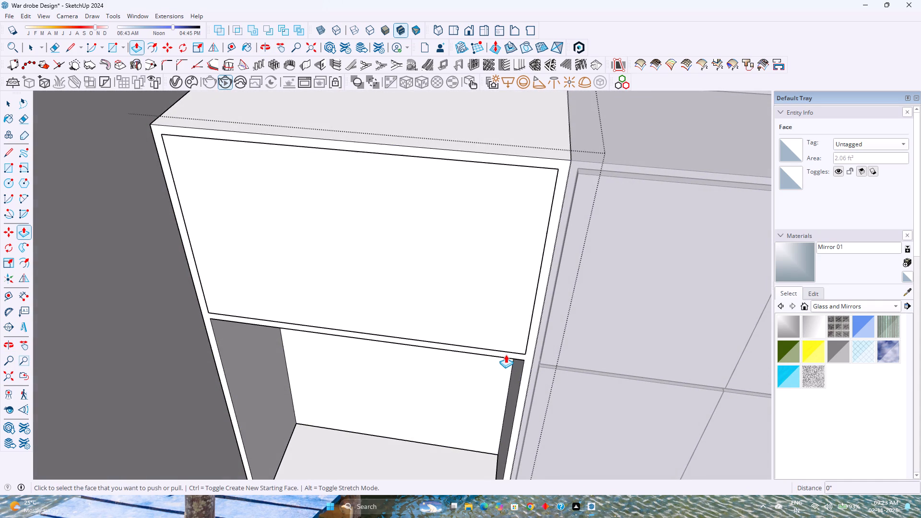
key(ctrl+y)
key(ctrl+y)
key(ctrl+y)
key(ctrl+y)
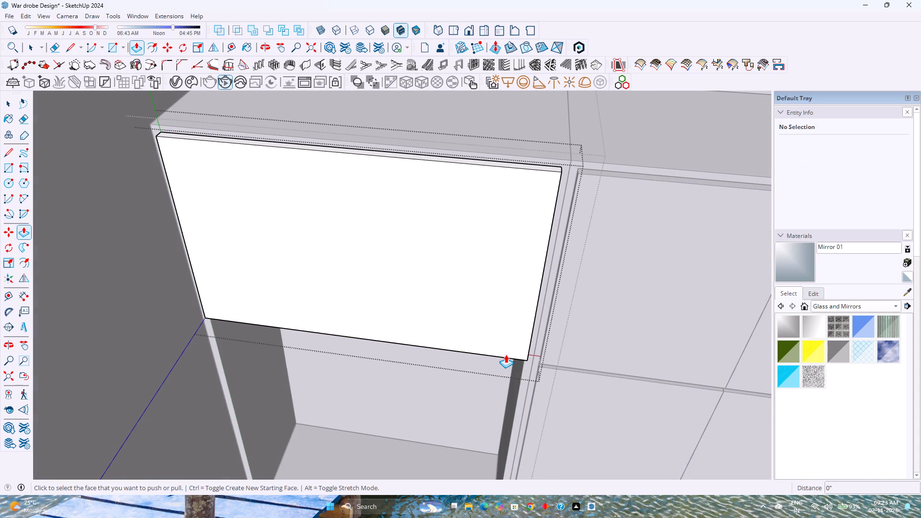
Extend the upper front panel's bottom edge downward by the same 1/4" over the shelf edge.
middle_drag(402, 339, 423, 282)
scroll(453, 351, up, 3)
middle_drag(453, 351, 466, 292)
scroll(489, 346, up, 2)
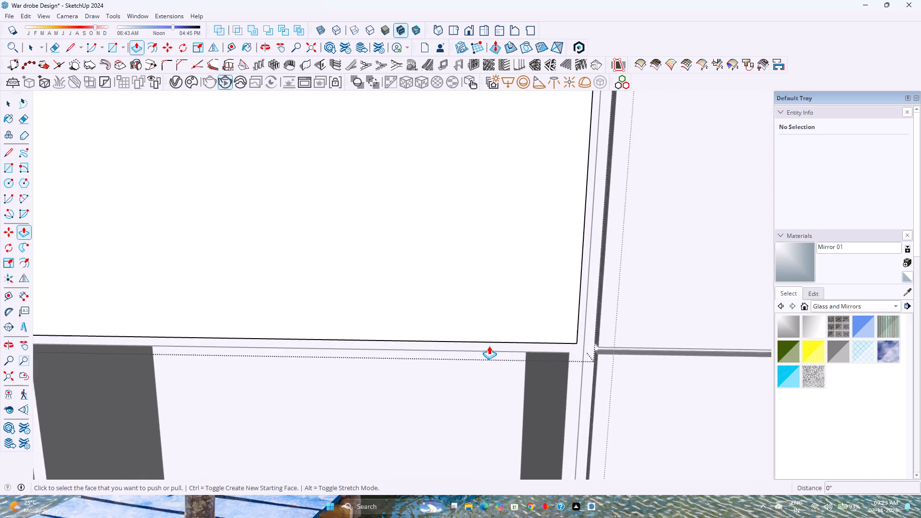
middle_drag(489, 346, 520, 283)
scroll(532, 346, up, 5)
middle_drag(534, 346, 543, 294)
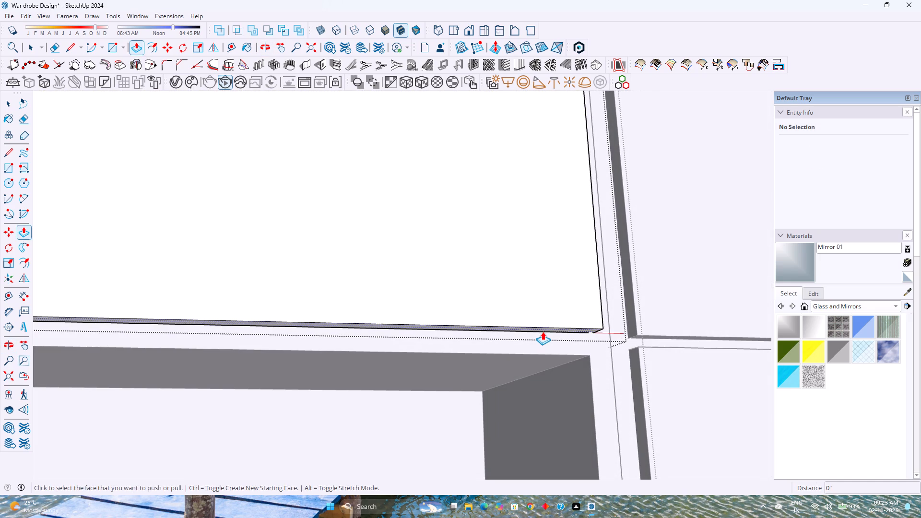
double_click(543, 331)
scroll(543, 331, down, 1)
middle_drag(543, 331, 572, 378)
scroll(566, 376, down, 9)
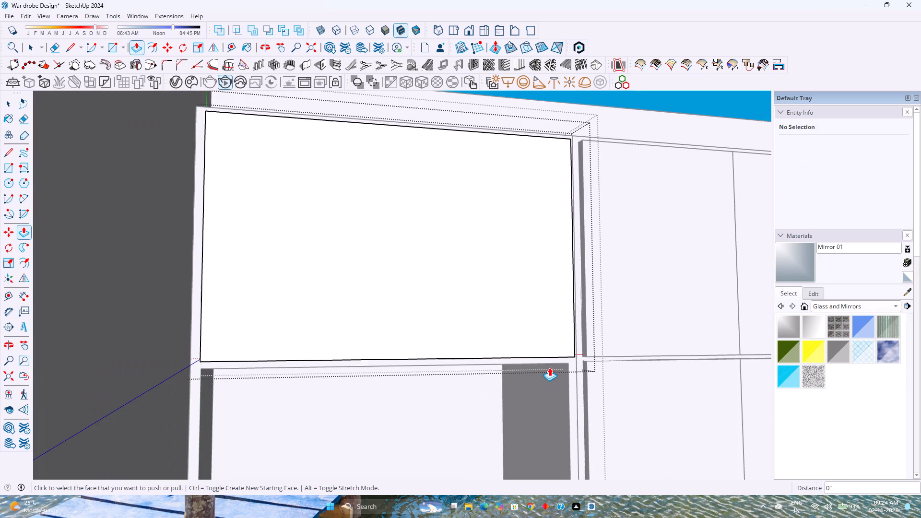
Extend the front panel's side away from the wardrobe outward by the same 1/4" over the frame side.
scroll(195, 338, up, 12)
middle_drag(198, 349, 201, 359)
scroll(205, 358, up, 11)
middle_drag(210, 359, 224, 364)
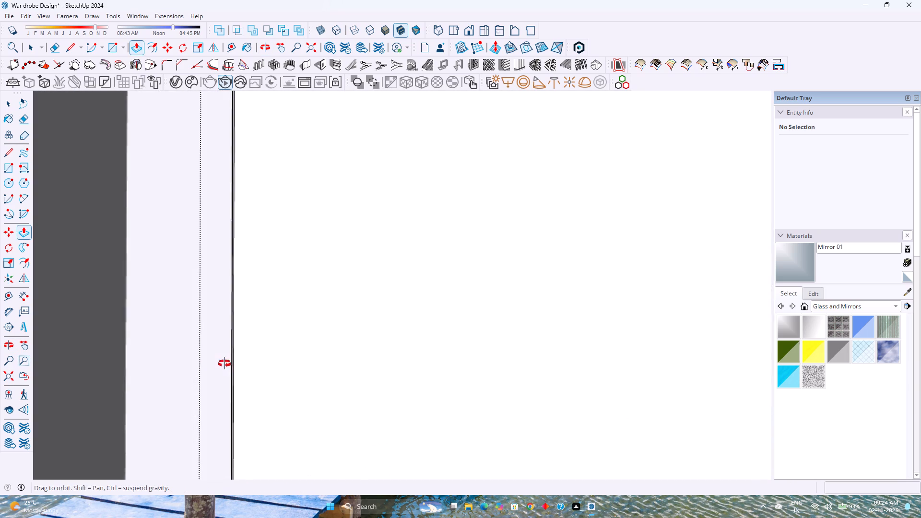
middle_drag(224, 364, 242, 368)
double_click(240, 367)
scroll(240, 367, down, 8)
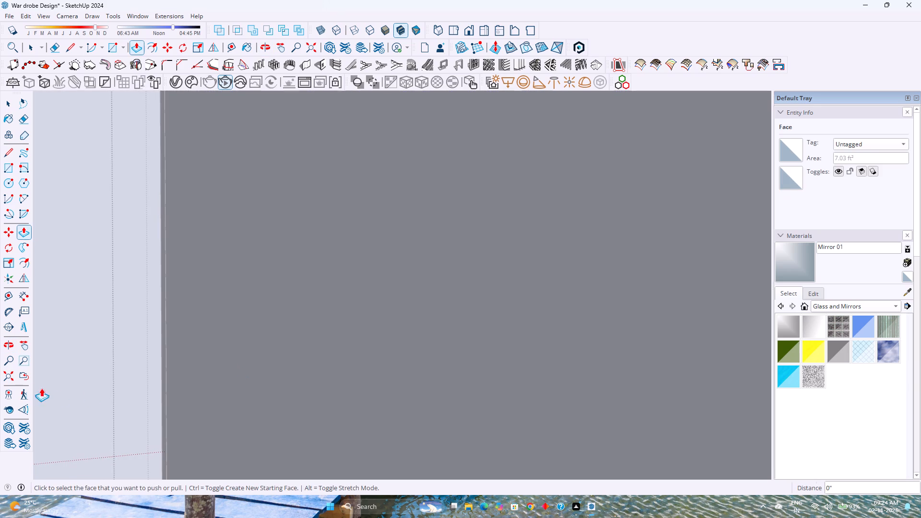
Draw a vertical line from the midpoint of the front panel's top edge to its bottom edge, dividing the face into two doors.
click(6, 374)
middle_drag(323, 359, 194, 363)
middle_click(194, 363)
scroll(382, 256, up, 3)
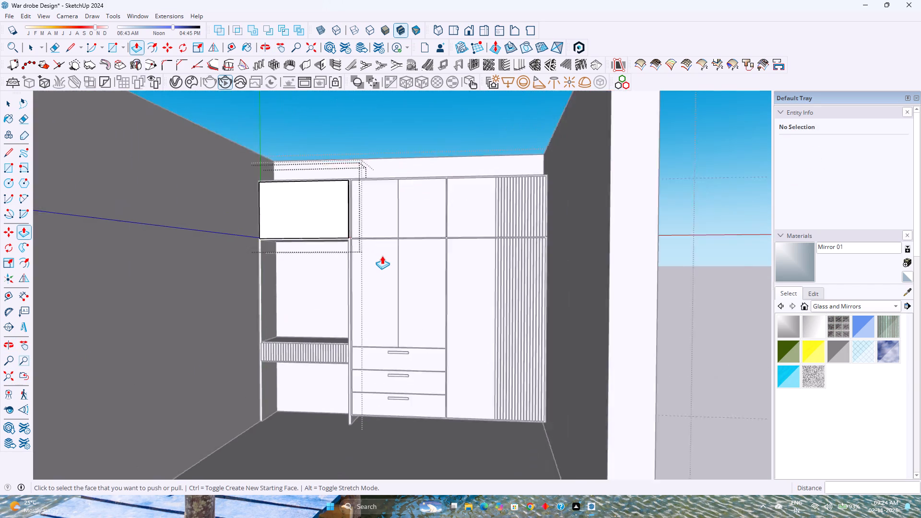
scroll(382, 256, up, 1)
shift+scroll(364, 244, up, 1)
shift+middle_drag(364, 244, 419, 373)
scroll(330, 330, up, 2)
middle_drag(331, 330, 347, 445)
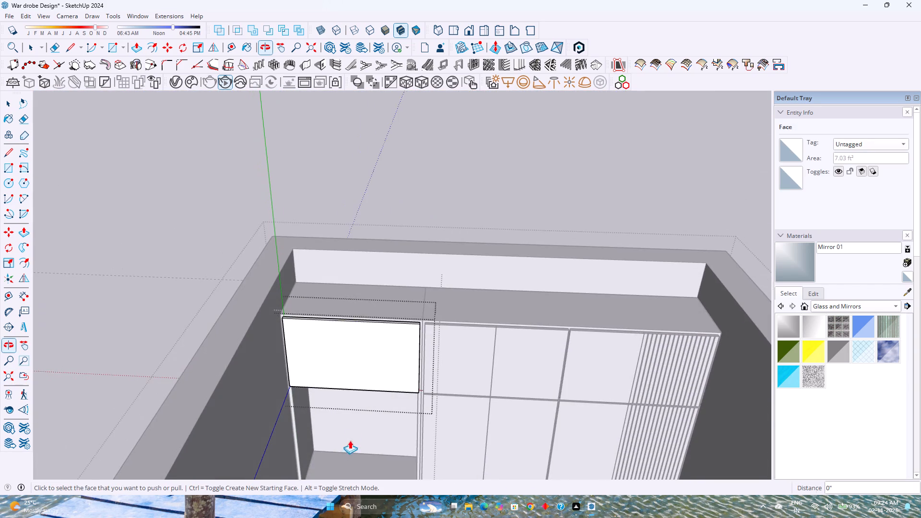
scroll(348, 359, up, 8)
middle_drag(352, 359, 360, 400)
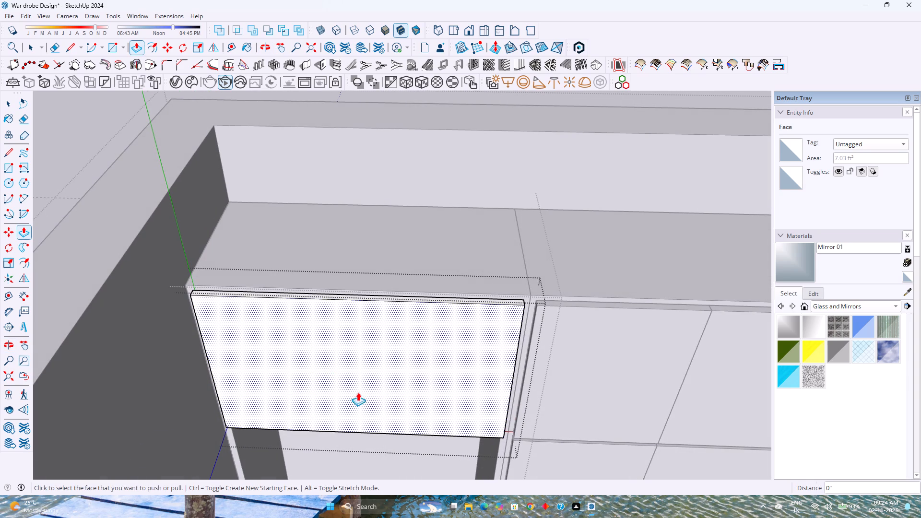
key(l)
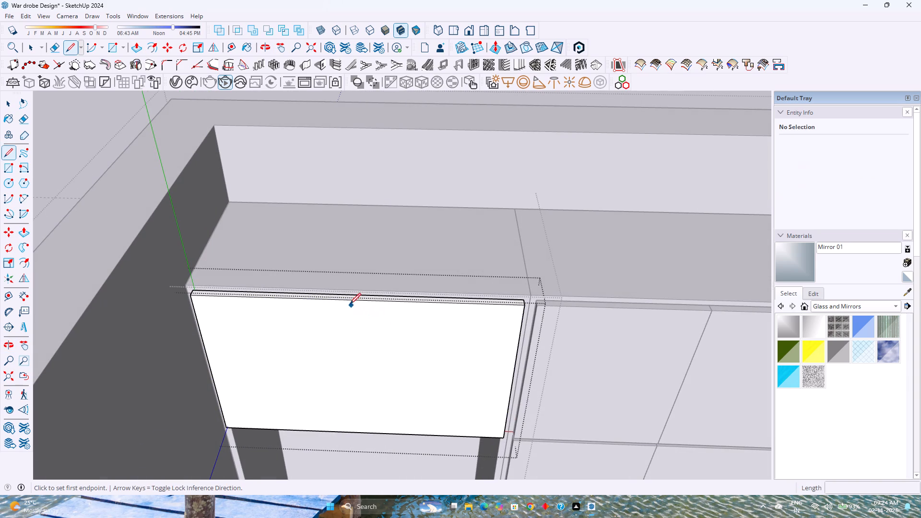
click(357, 298)
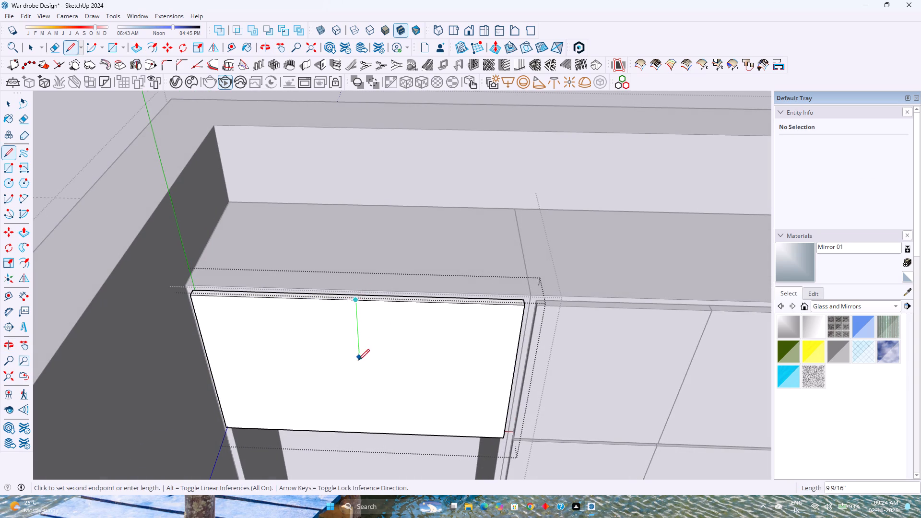
click(359, 434)
Move the dividing line 0.01" along the red axis away from the wardrobe, and copy it 0.02" toward the wardrobe to outline a gap.
scroll(342, 401, up, 1)
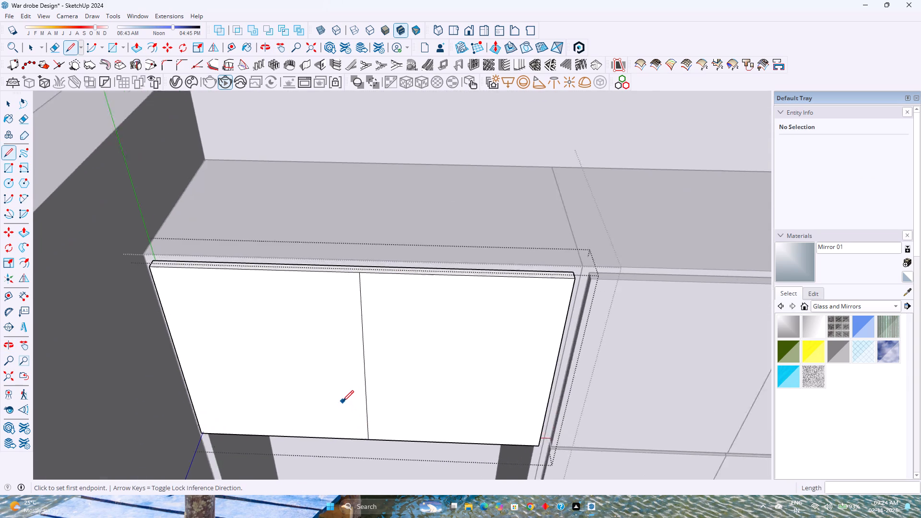
scroll(342, 401, up, 5)
key(space)
click(376, 360)
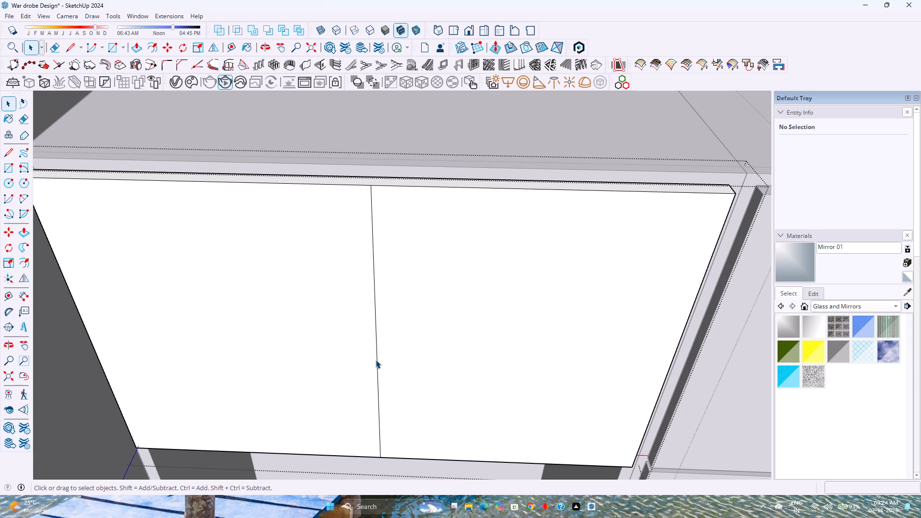
key(m)
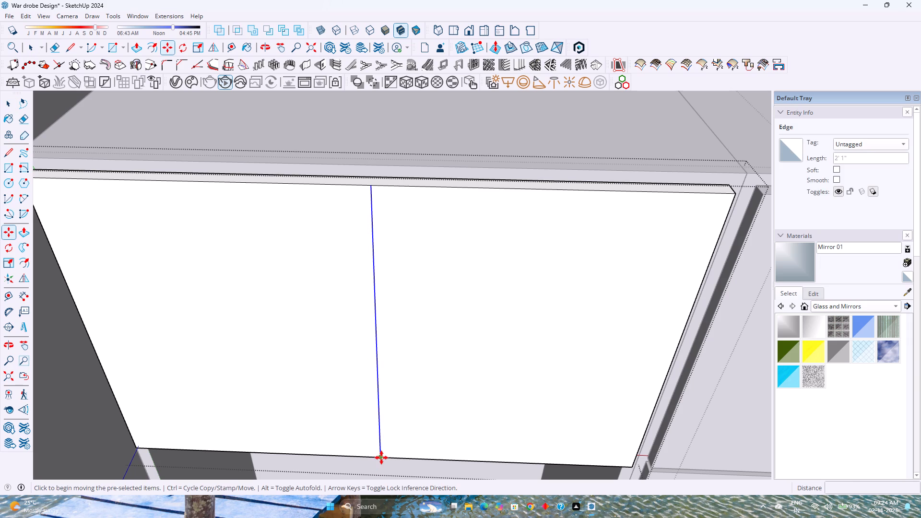
click(381, 458)
key(Right)
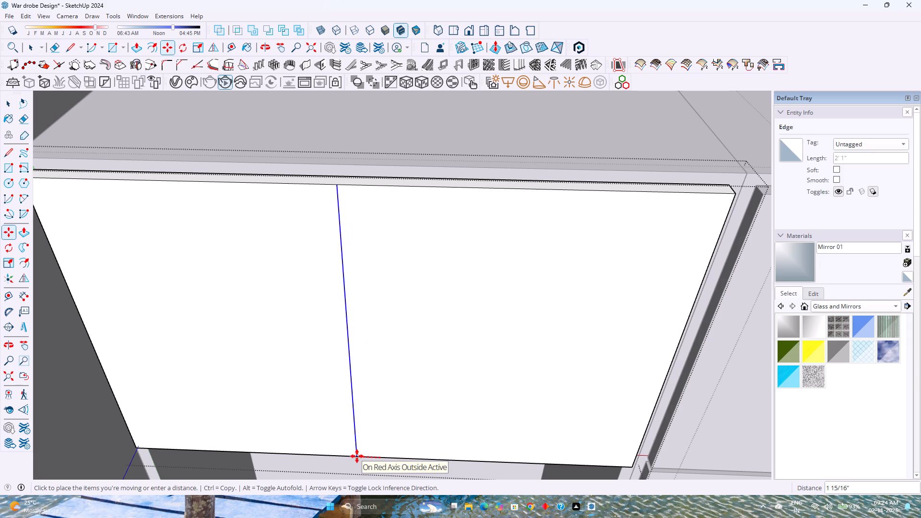
text(0.01)
key(Return)
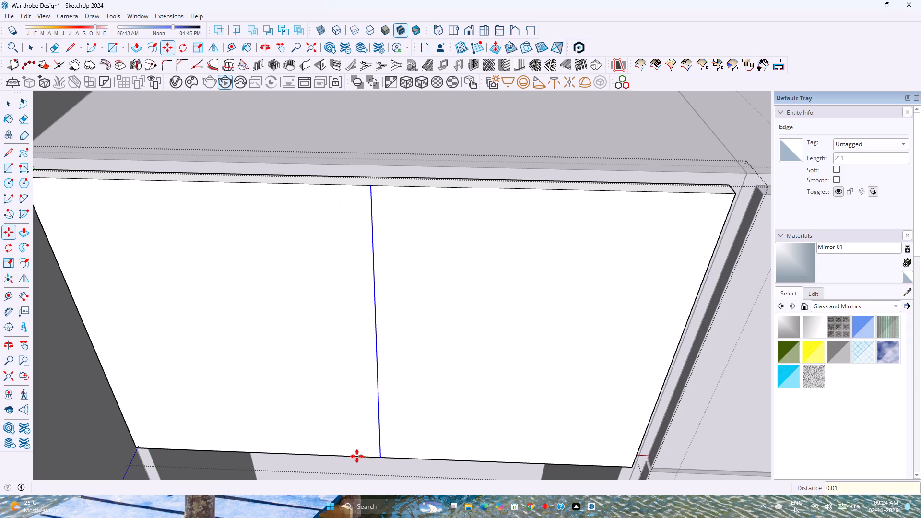
click(380, 457)
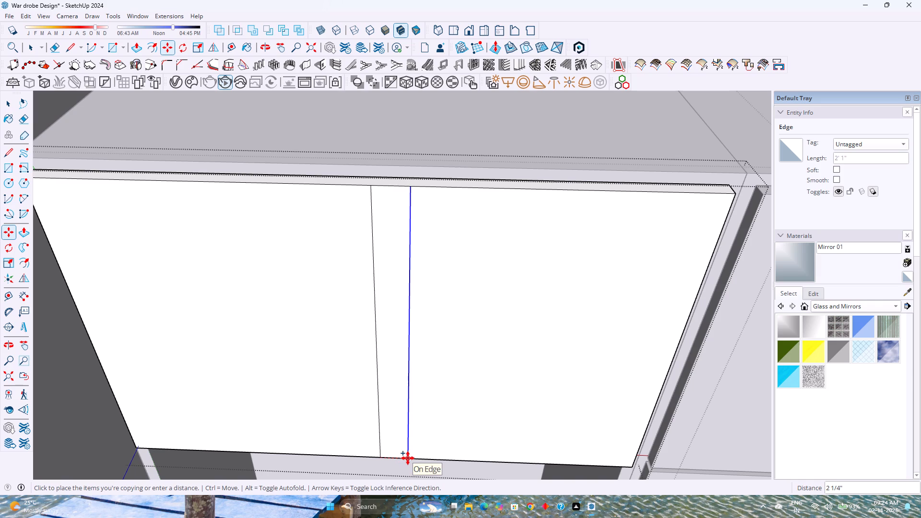
key(Right)
text(0.02)
key(Return)
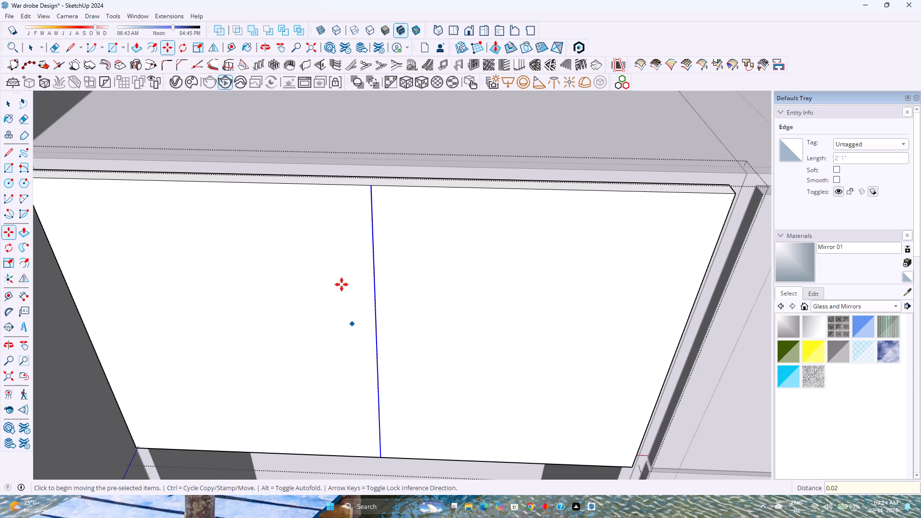
Push the narrow strip between the two dividing lines 1" back through the panel's full thickness.
scroll(361, 218, up, 6)
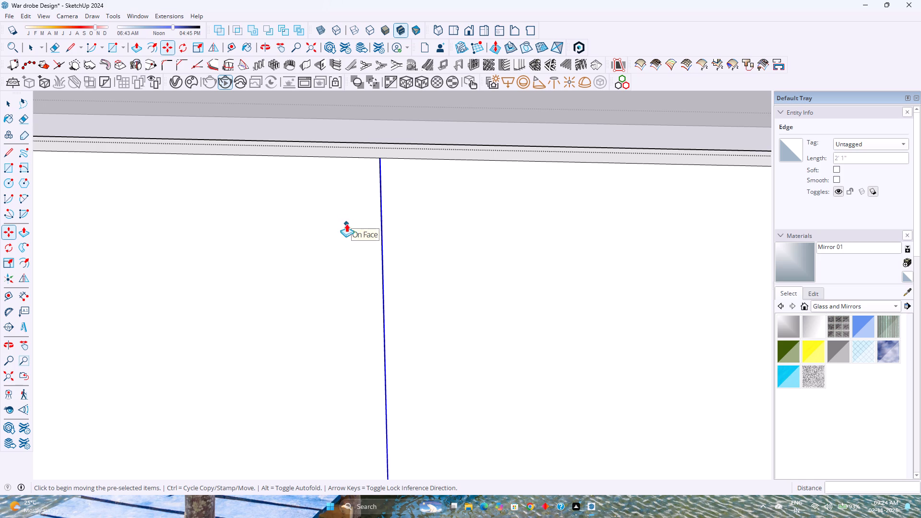
key(p)
scroll(397, 150, up, 20)
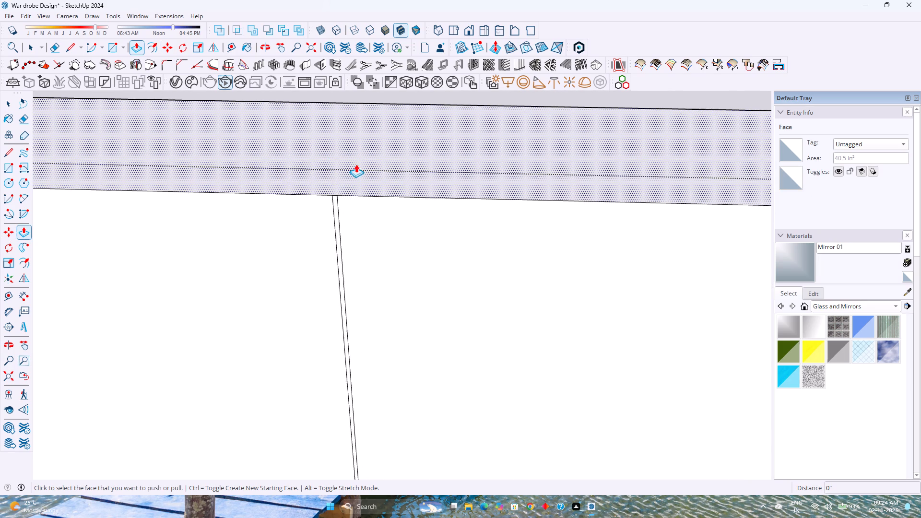
click(335, 203)
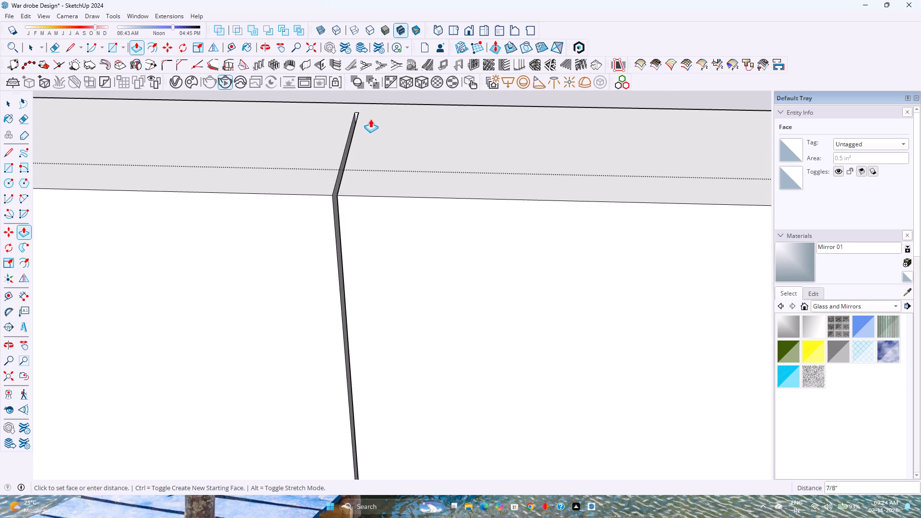
click(341, 102)
Erase the leftover edge across the door gap at the panel's top back edge.
scroll(343, 107, up, 4)
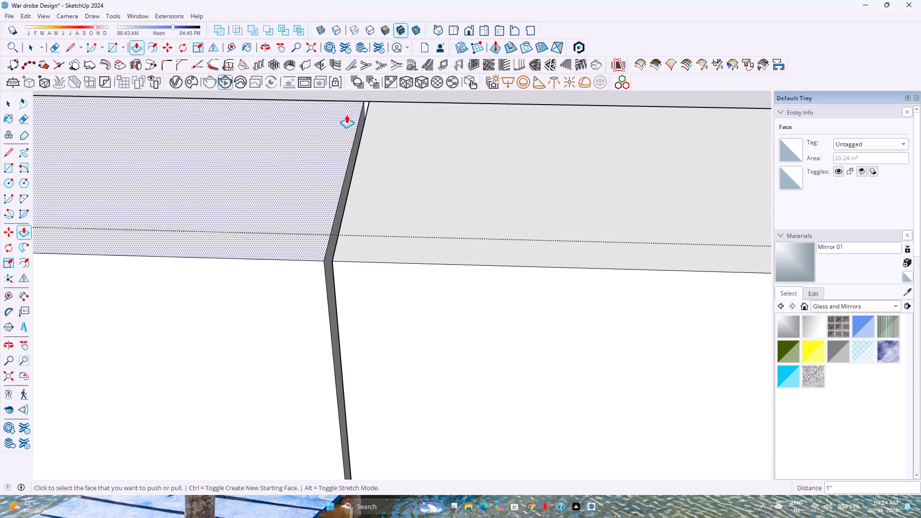
key(e)
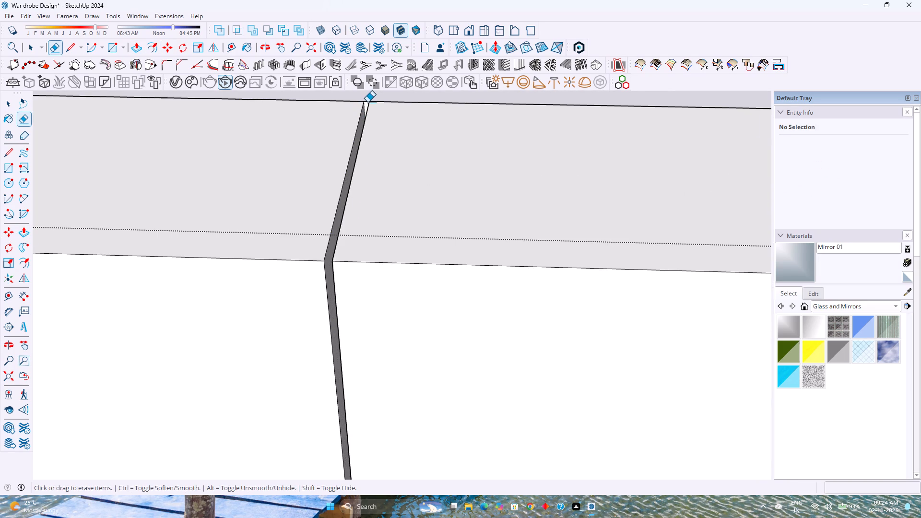
click(367, 102)
key(ctrl+z)
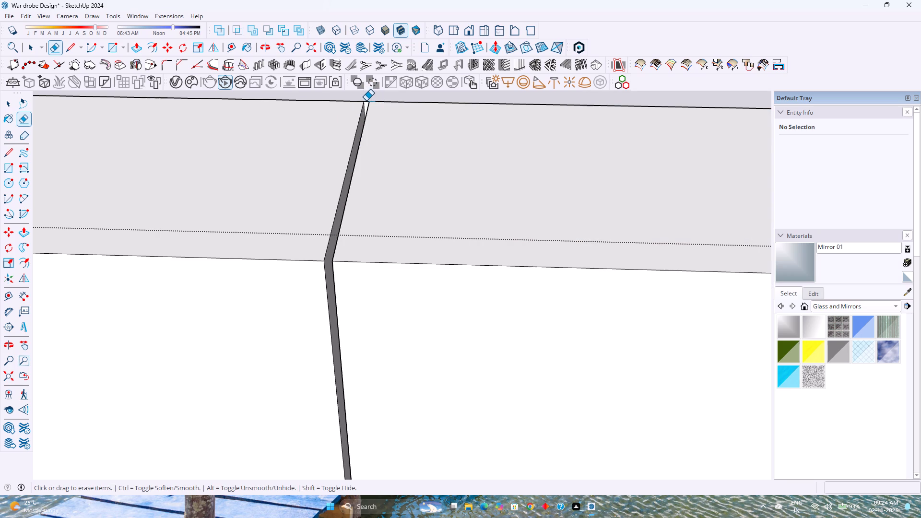
click(366, 101)
Erase the leftover edge across the door gap at the panel's bottom back edge.
scroll(339, 132, down, 20)
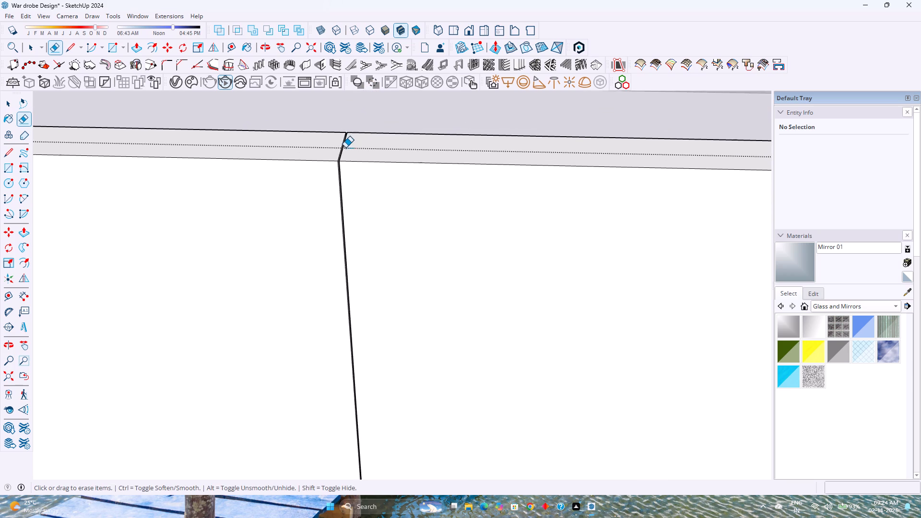
scroll(345, 148, down, 16)
scroll(345, 148, up, 1)
scroll(345, 148, down, 3)
middle_drag(350, 269, 355, 194)
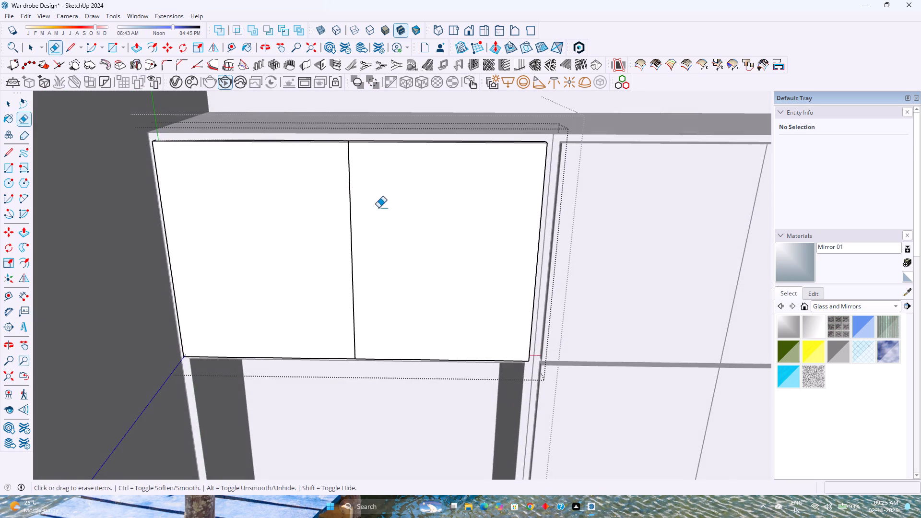
middle_drag(348, 287, 336, 209)
scroll(354, 382, up, 8)
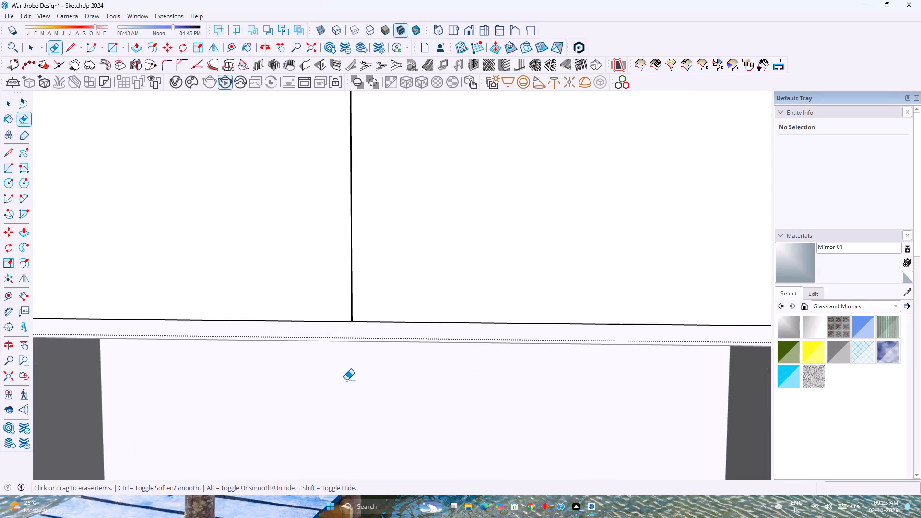
middle_drag(343, 377, 345, 321)
scroll(342, 177, up, 12)
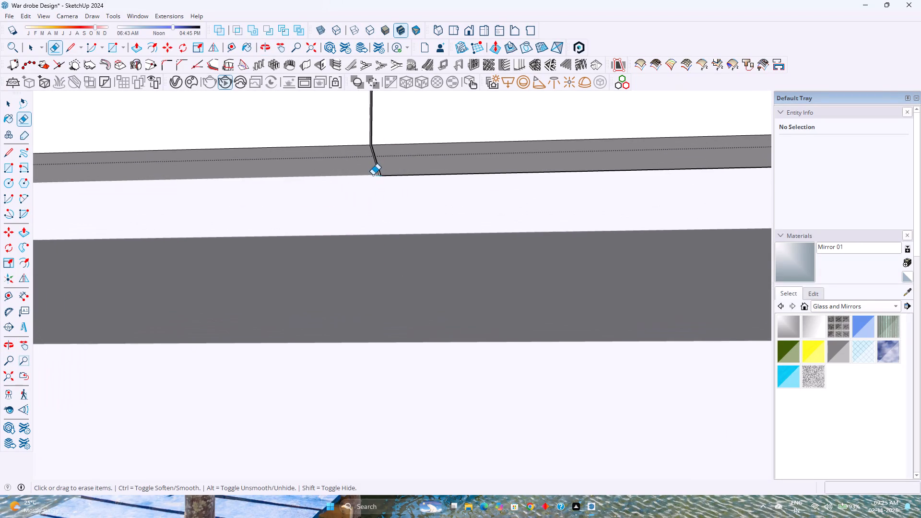
scroll(373, 175, up, 18)
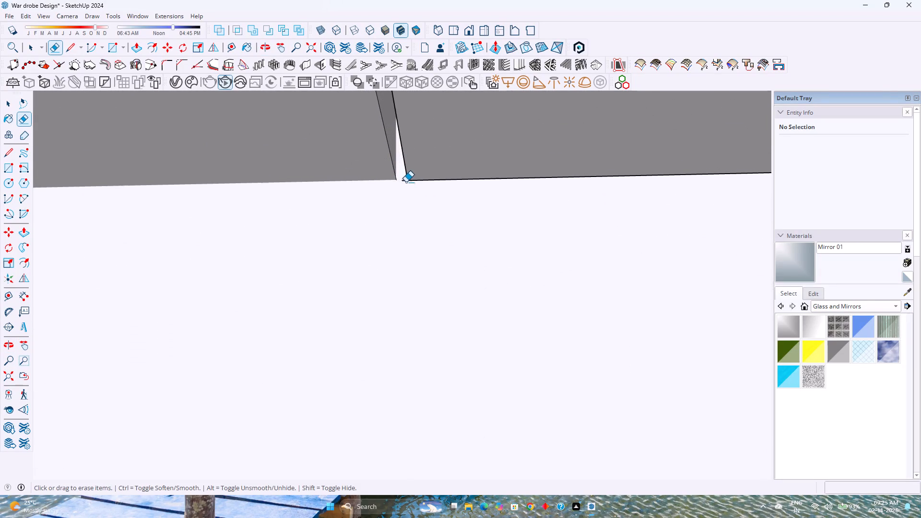
click(404, 180)
Offset the front face outlines of both upper doors inward by 1".
scroll(365, 210, down, 15)
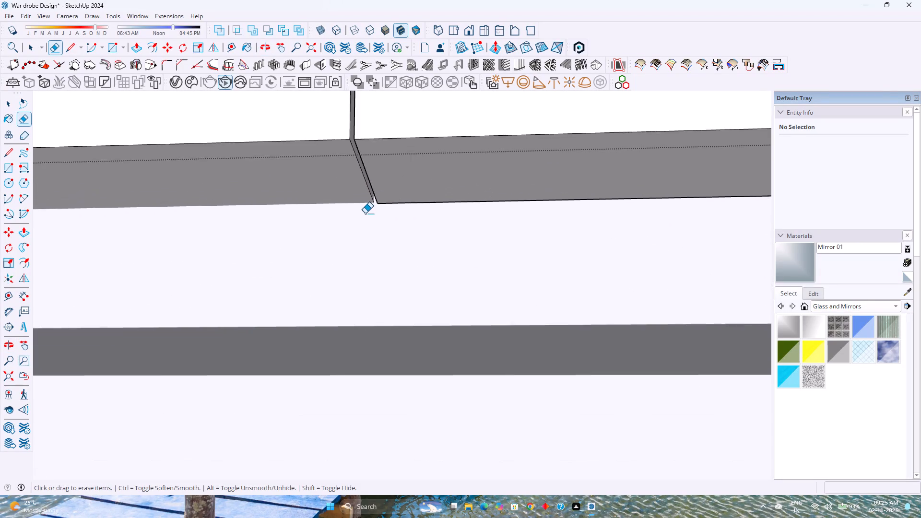
scroll(365, 213, down, 1)
middle_drag(365, 215, 405, 304)
scroll(401, 299, down, 18)
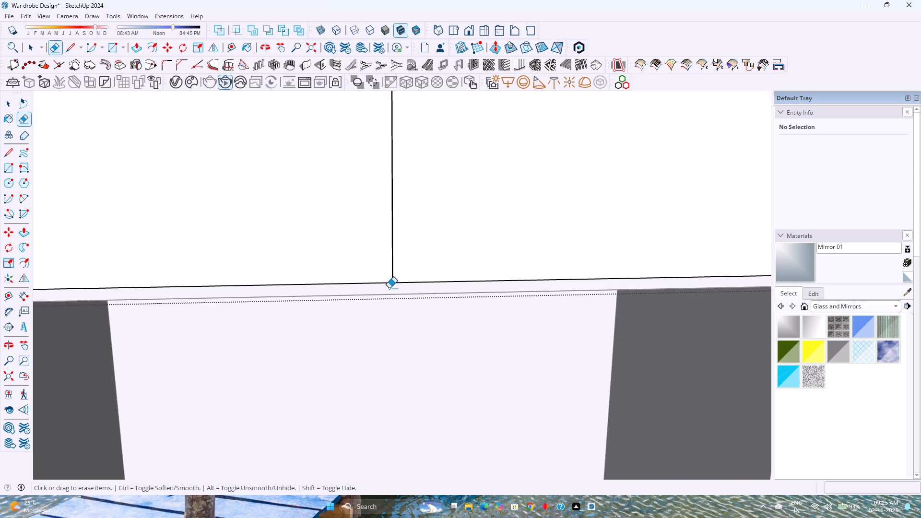
scroll(389, 288, down, 9)
shift+middle_drag(367, 262, 375, 369)
shift+middle_click(375, 369)
scroll(365, 348, down, 3)
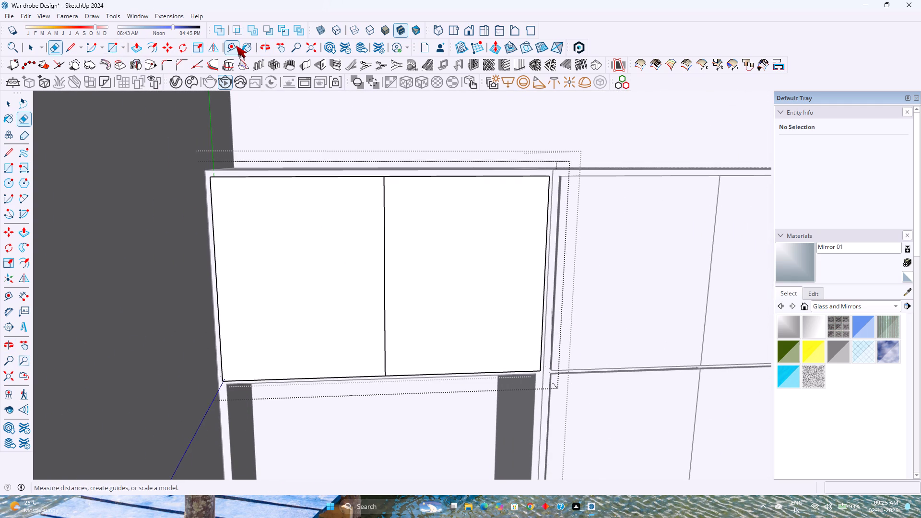
click(155, 52)
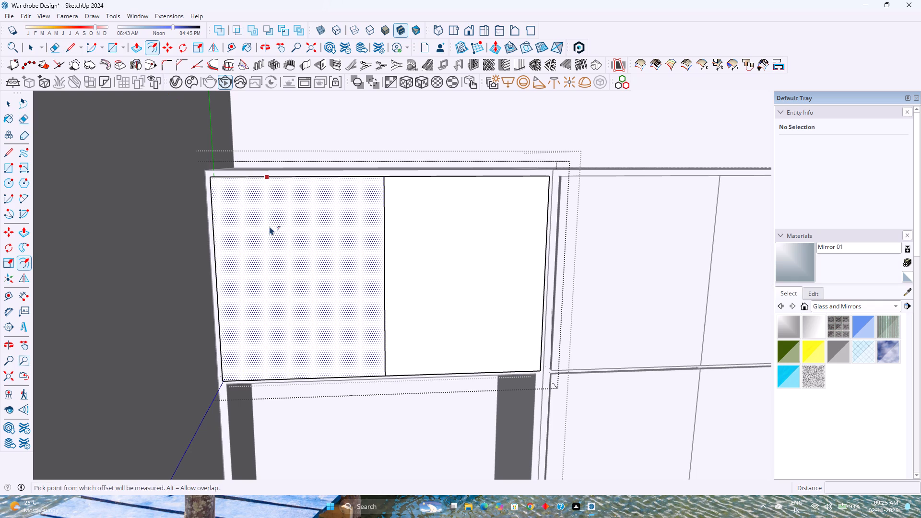
click(220, 214)
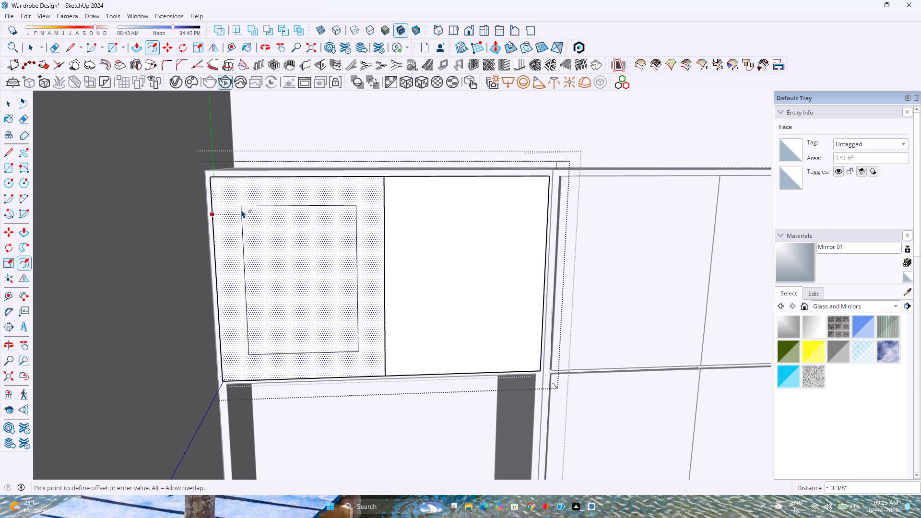
key(1)
key(Return)
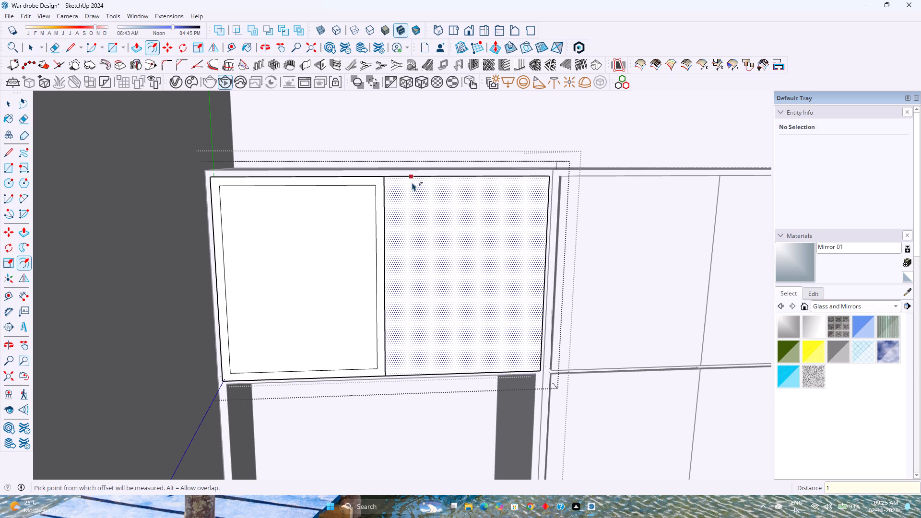
double_click(413, 182)
scroll(381, 222, up, 7)
middle_drag(386, 224, 323, 282)
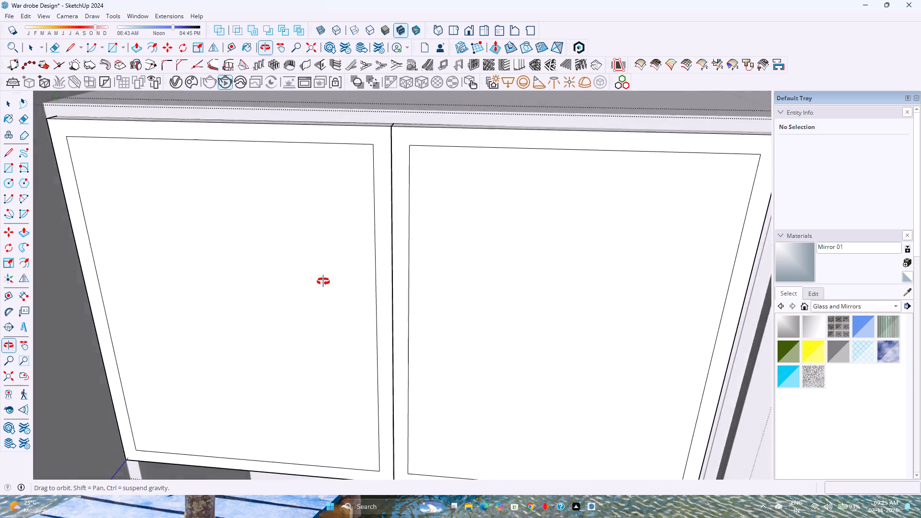
Push the inner faces of both upper doors back 1" through the full thickness, leaving open door frames.
middle_drag(323, 282, 304, 294)
scroll(330, 262, down, 4)
key(p)
click(310, 249)
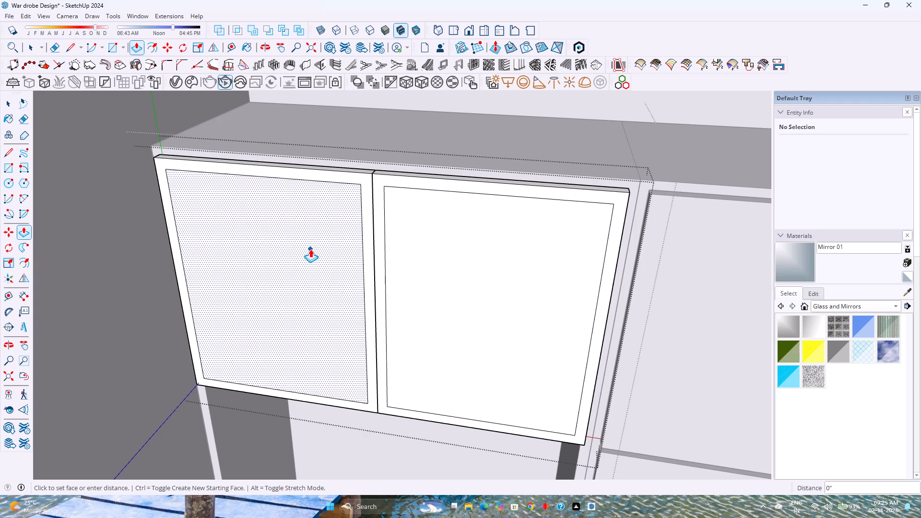
key(1)
key(Return)
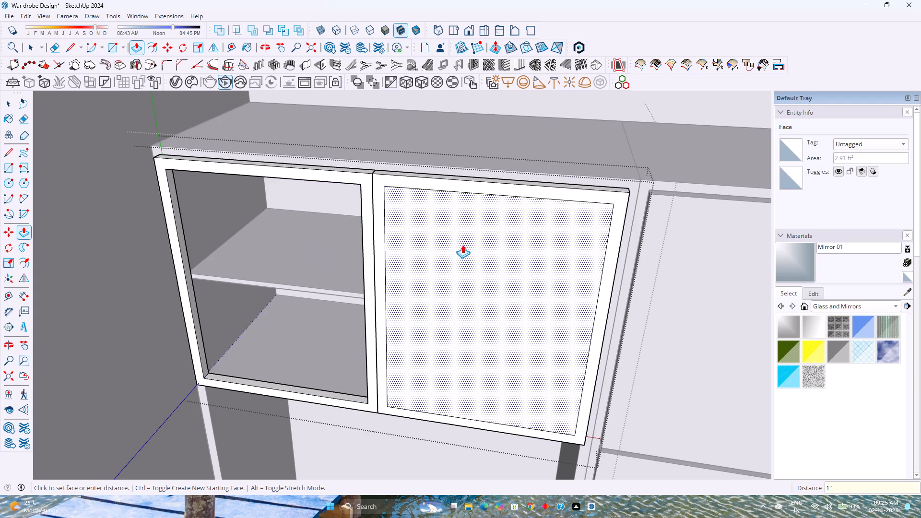
double_click(462, 245)
scroll(363, 291, down, 2)
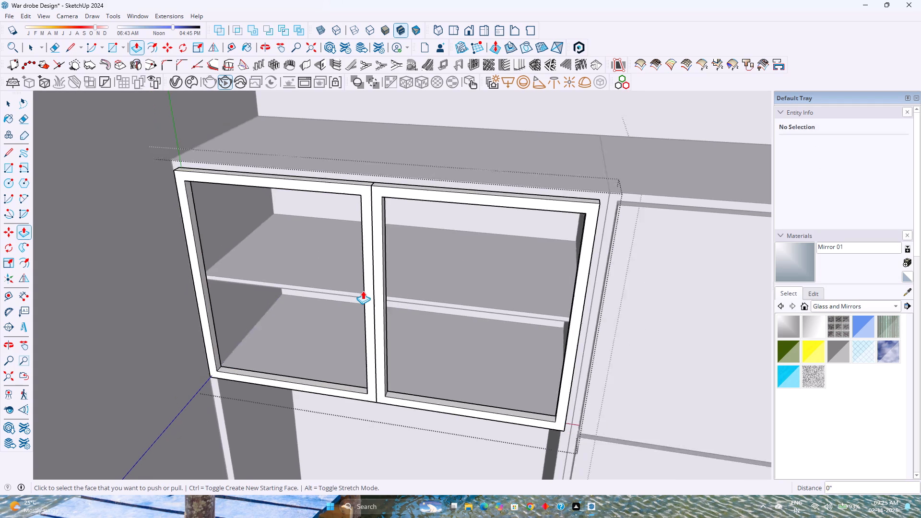
Inspect the open frames of the two upper doors and the shelves behind them from several angles.
scroll(363, 291, down, 1)
shift+middle_drag(364, 288, 307, 377)
middle_click(307, 377)
middle_drag(244, 348, 279, 290)
scroll(280, 283, down, 4)
middle_drag(305, 320, 302, 317)
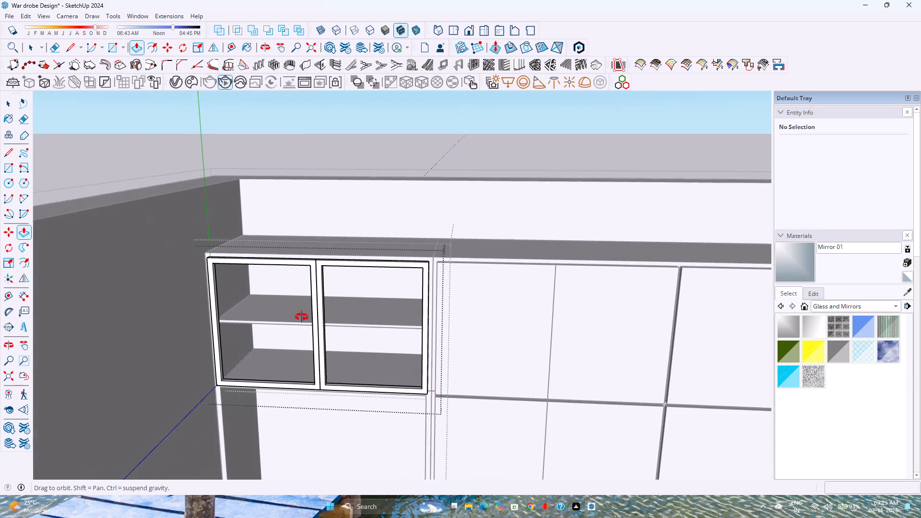
middle_drag(302, 317, 226, 283)
middle_click(226, 283)
scroll(225, 284, up, 6)
middle_drag(226, 284, 279, 280)
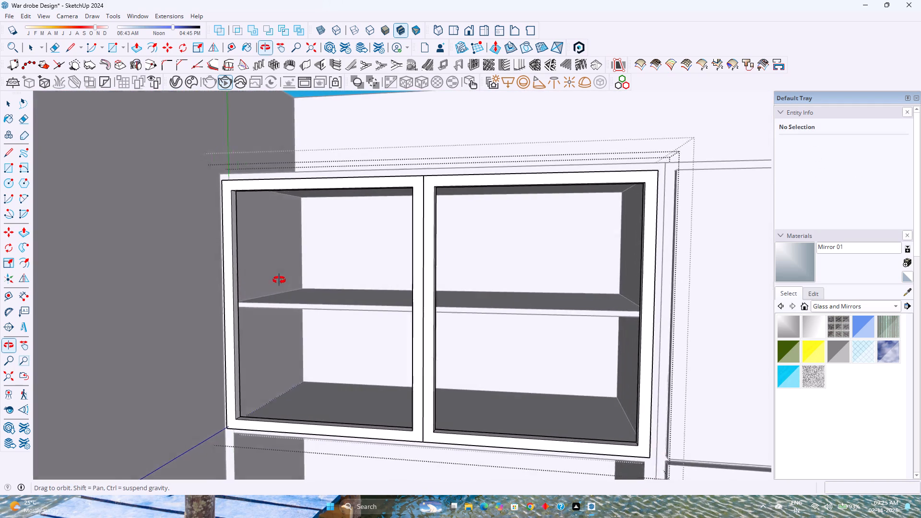
middle_drag(279, 280, 291, 297)
scroll(290, 291, down, 2)
middle_drag(346, 271, 317, 306)
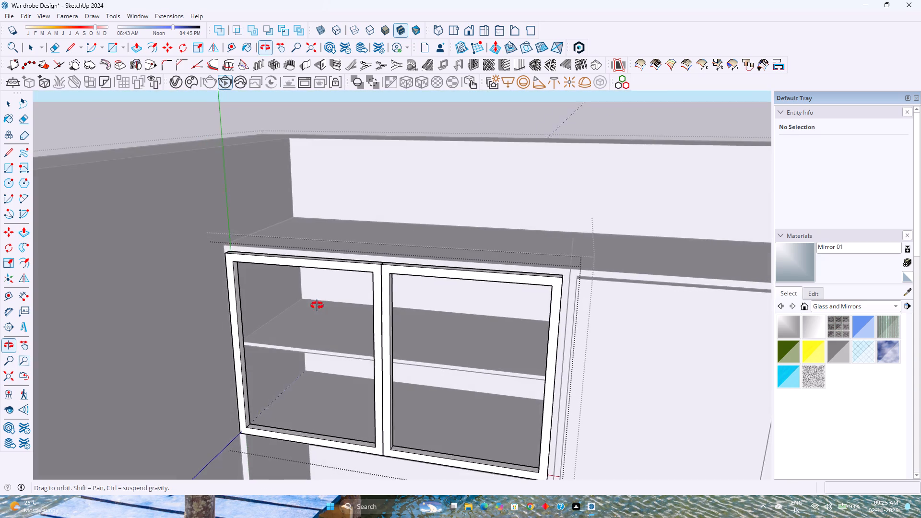
middle_drag(317, 306, 319, 306)
scroll(288, 279, up, 8)
scroll(288, 278, down, 4)
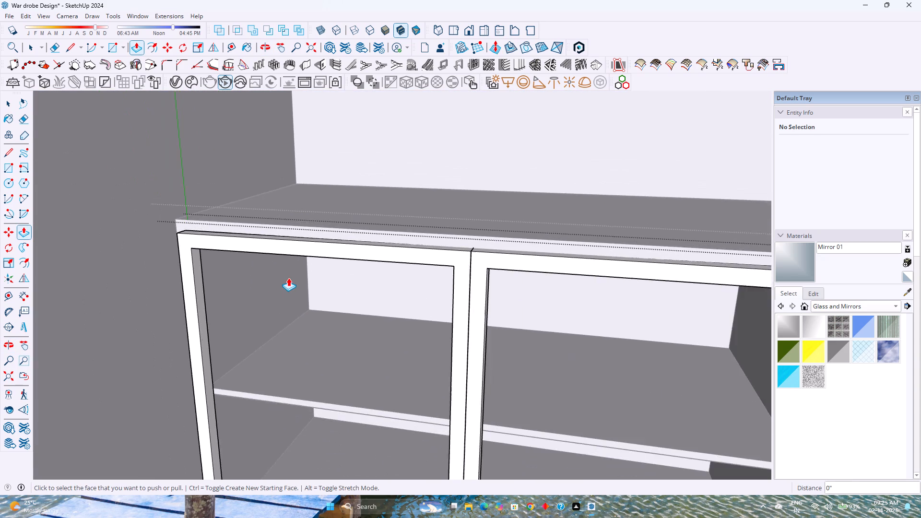
scroll(288, 278, down, 7)
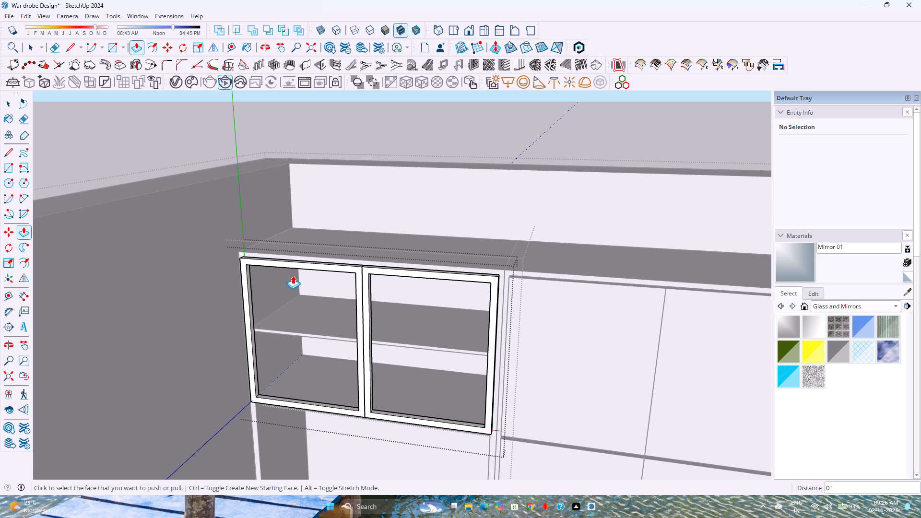
Draw a rectangle about 1' 11" by 1' 6 1/4" filling the left upper door frame's opening and group it.
key(space)
key(l)
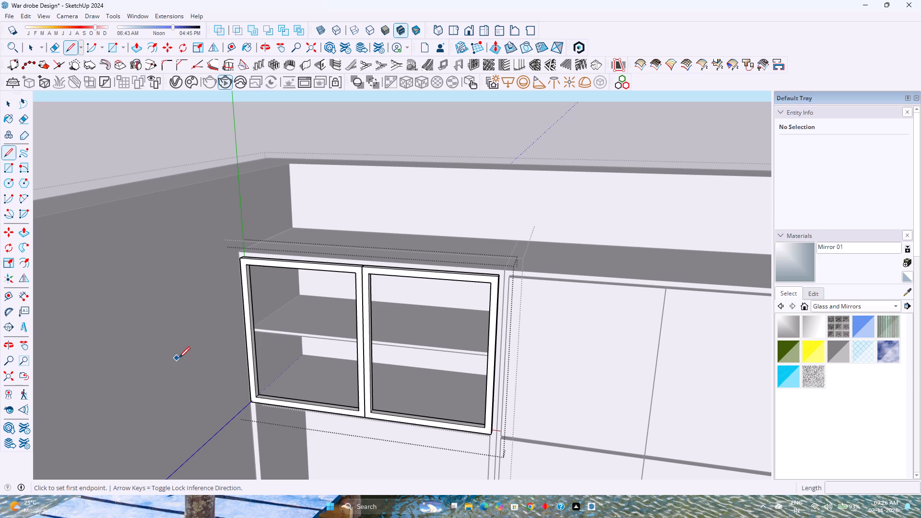
middle_drag(186, 356, 216, 347)
middle_click(216, 347)
key(r)
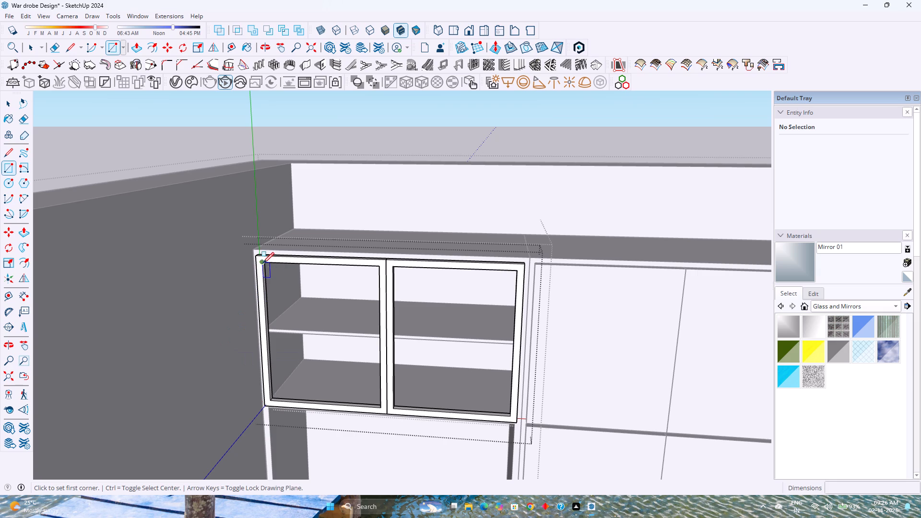
click(262, 263)
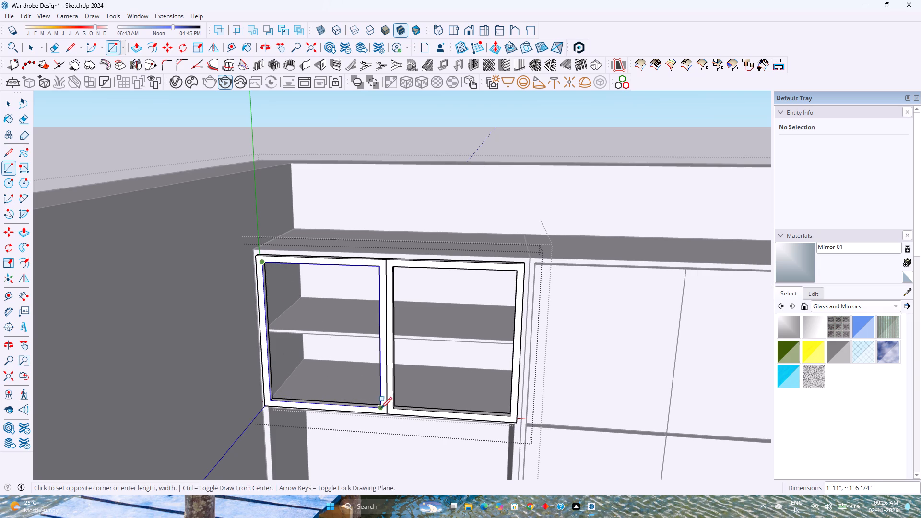
click(379, 408)
key(space)
double_click(335, 365)
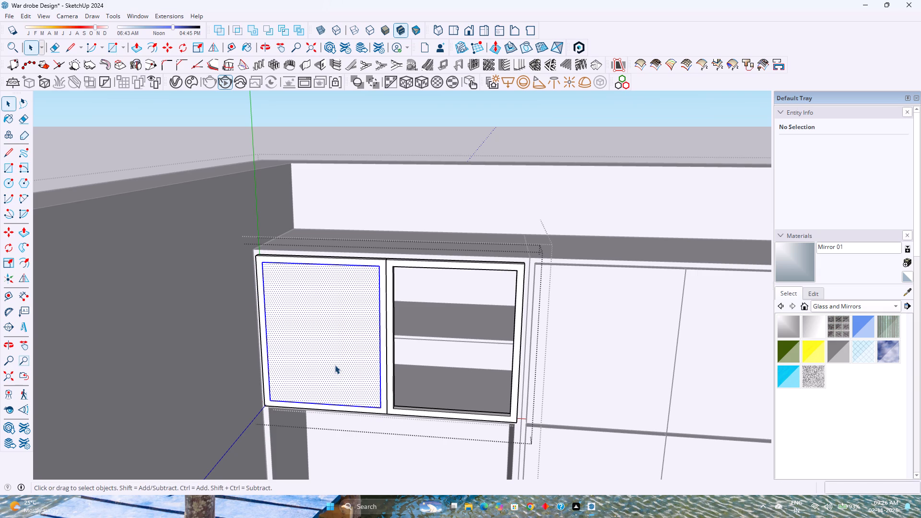
right_click(335, 365)
click(381, 190)
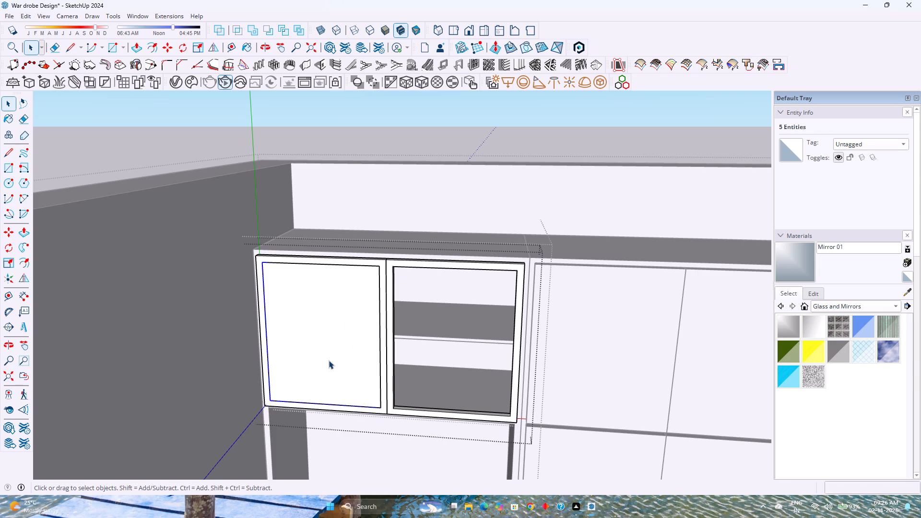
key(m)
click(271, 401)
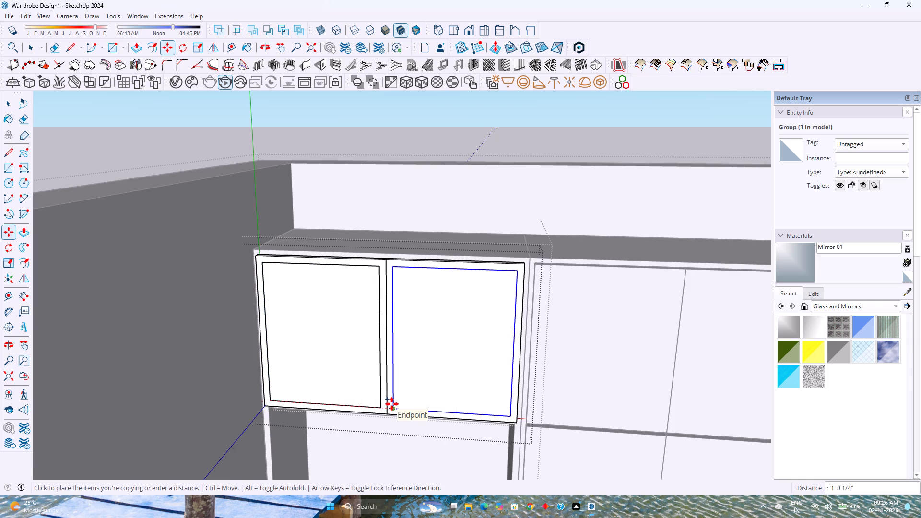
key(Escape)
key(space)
Extrude the grouped rectangle's face 12 mm to make a solid door panel.
double_click(344, 377)
scroll(344, 377, up, 3)
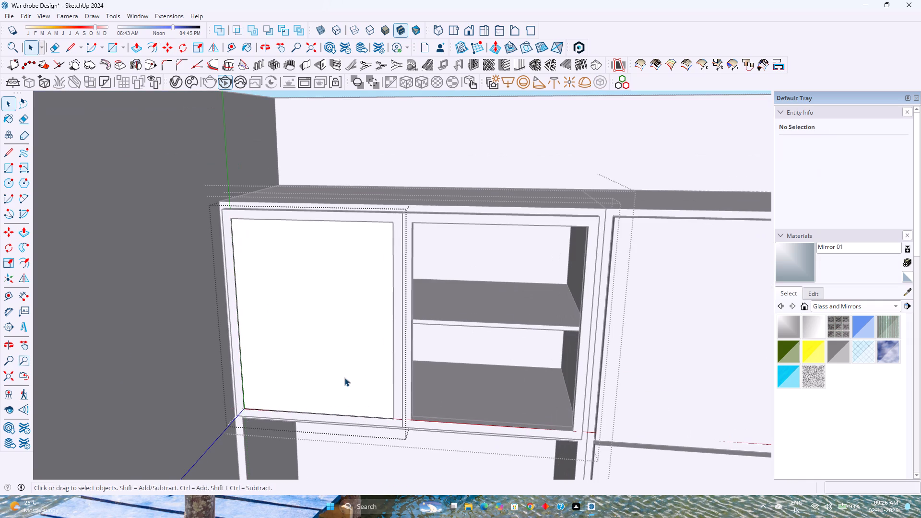
key(p)
click(344, 377)
text(12mm)
key(Return)
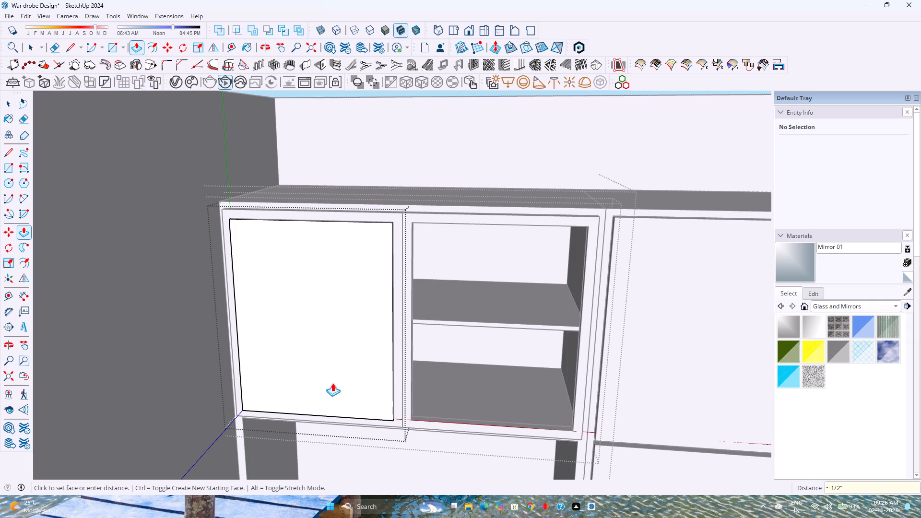
key(space)
key(Escape)
Move the left door's 12 mm panel back about 11/16" so it sits recessed inside the door frame.
click(332, 378)
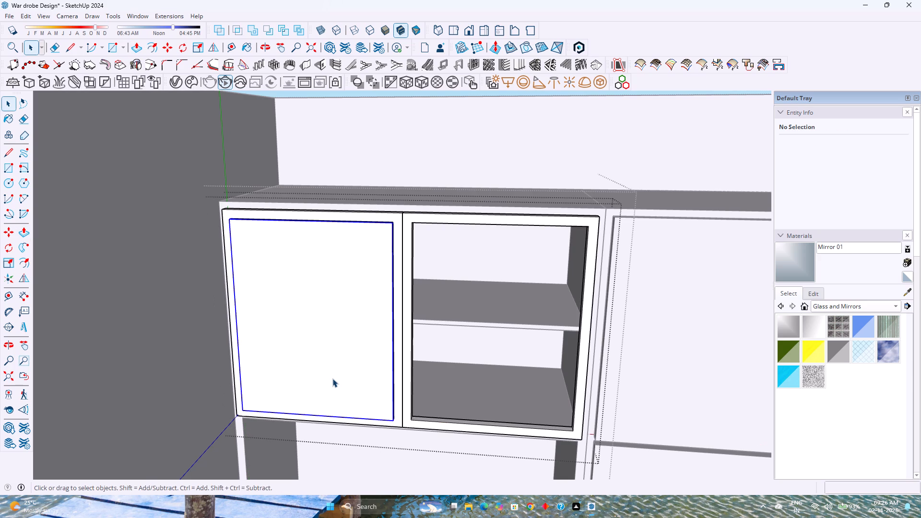
key(m)
scroll(241, 429, up, 7)
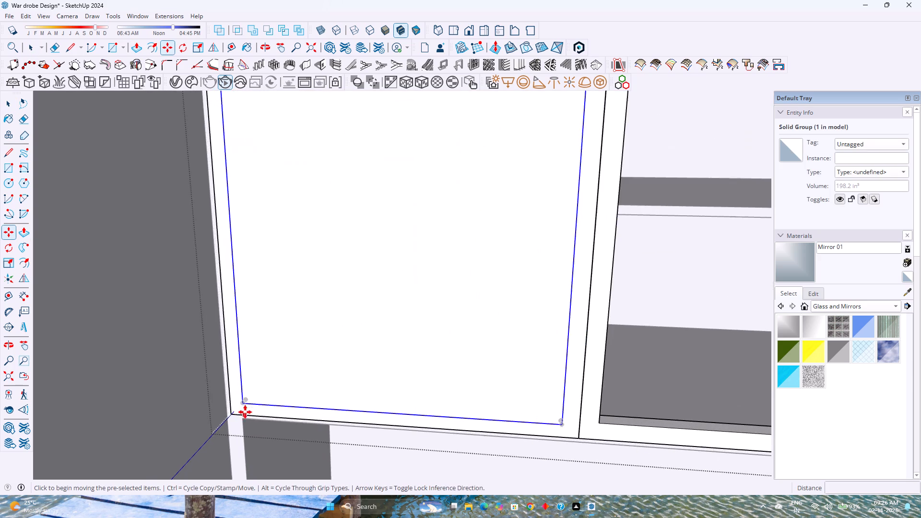
middle_drag(243, 411, 190, 488)
scroll(213, 447, up, 3)
scroll(209, 392, up, 7)
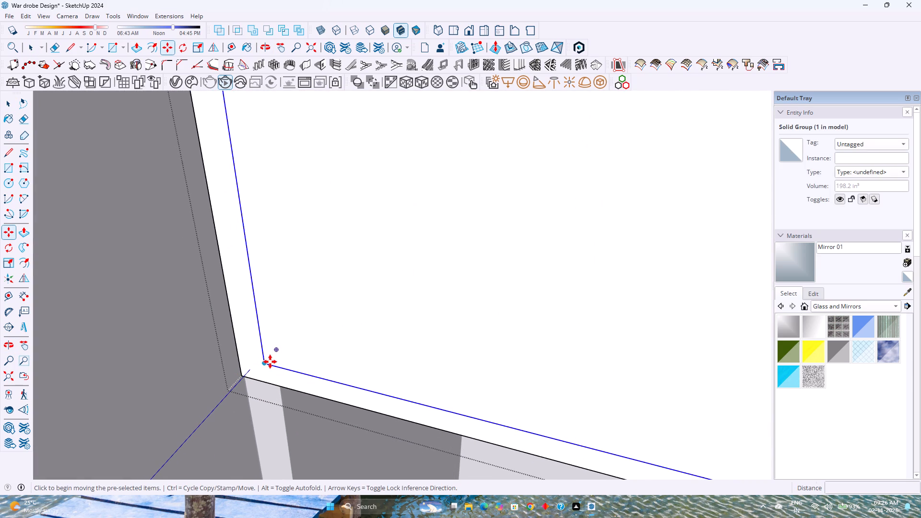
click(265, 364)
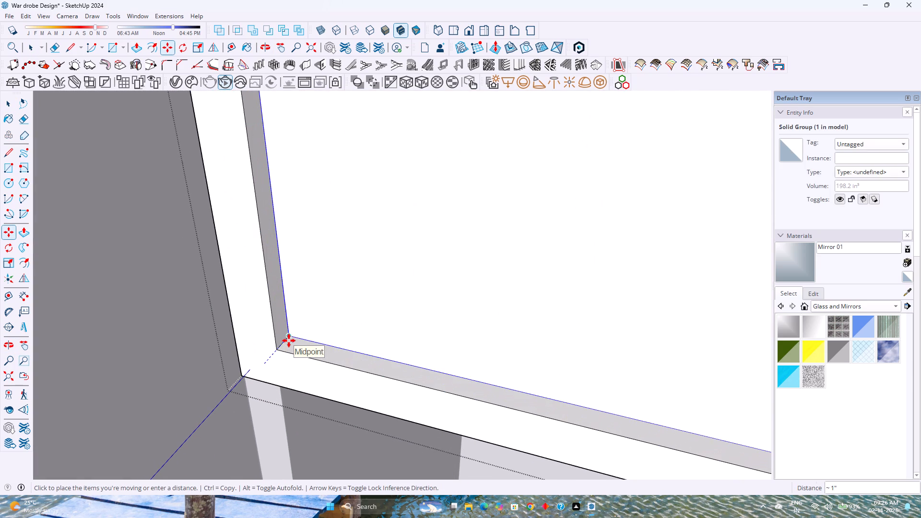
scroll(289, 341, up, 7)
scroll(287, 341, down, 2)
scroll(284, 341, up, 6)
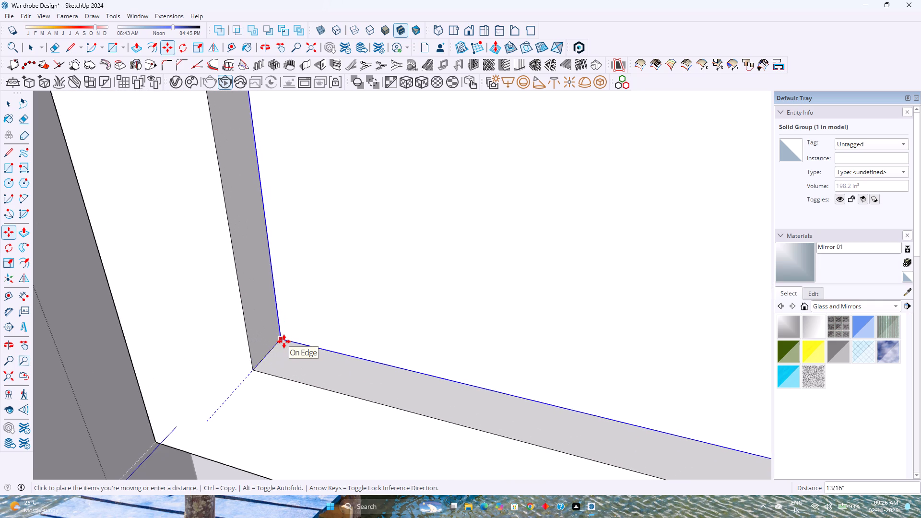
scroll(284, 341, up, 7)
middle_drag(284, 342, 267, 416)
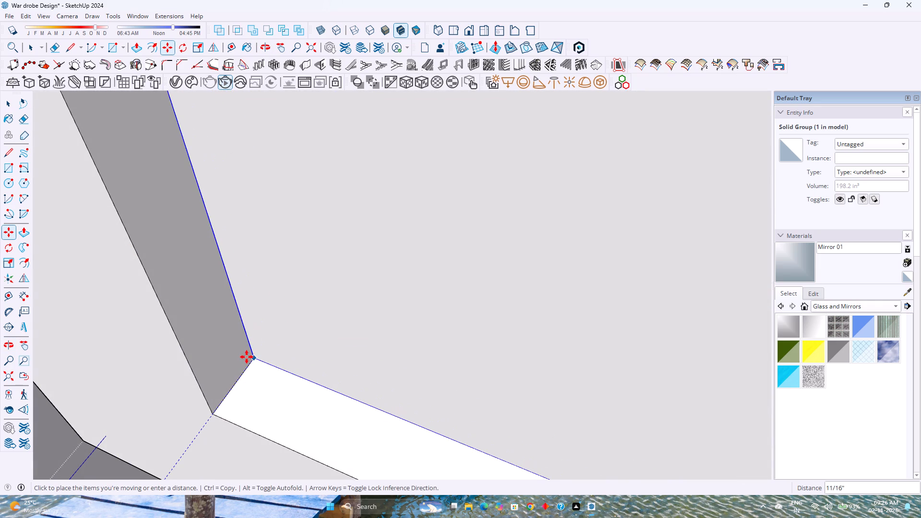
click(247, 357)
key(space)
Copy the recessed panel about 1' 8 1/4" across into the right upper door's frame, matching its lower corner.
scroll(359, 387, down, 5)
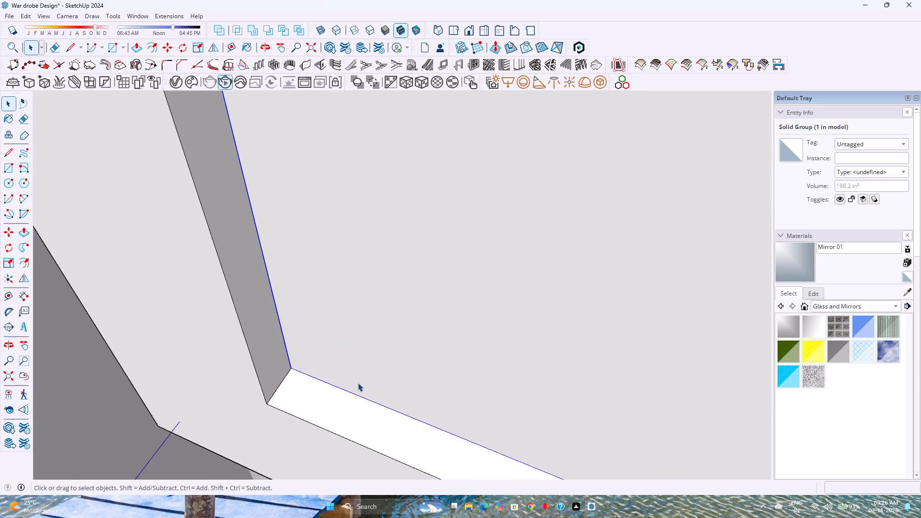
scroll(358, 383, down, 8)
key(m)
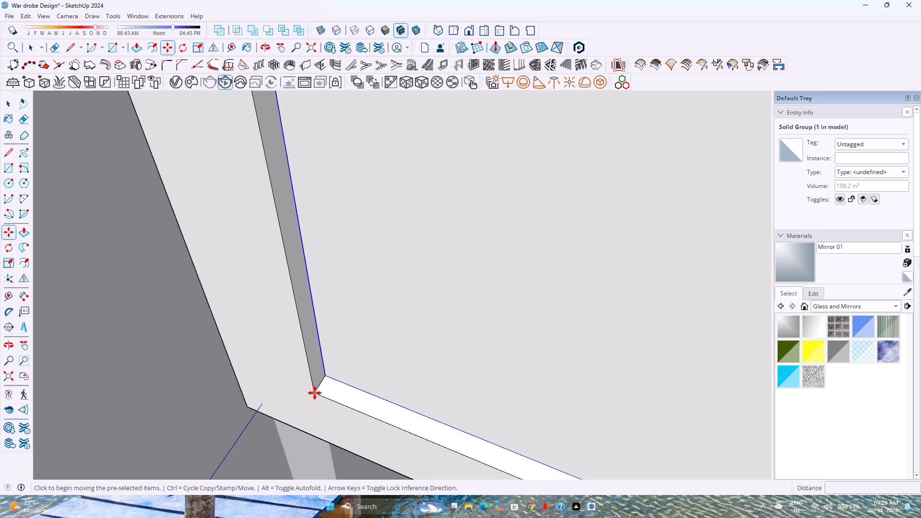
click(315, 393)
scroll(315, 393, down, 20)
scroll(315, 393, down, 2)
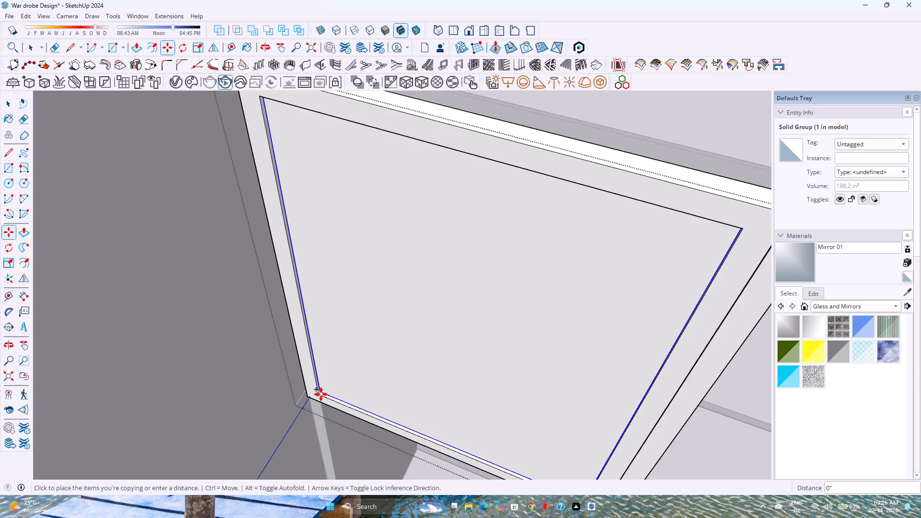
scroll(321, 394, down, 3)
shift+middle_drag(450, 417, 370, 343)
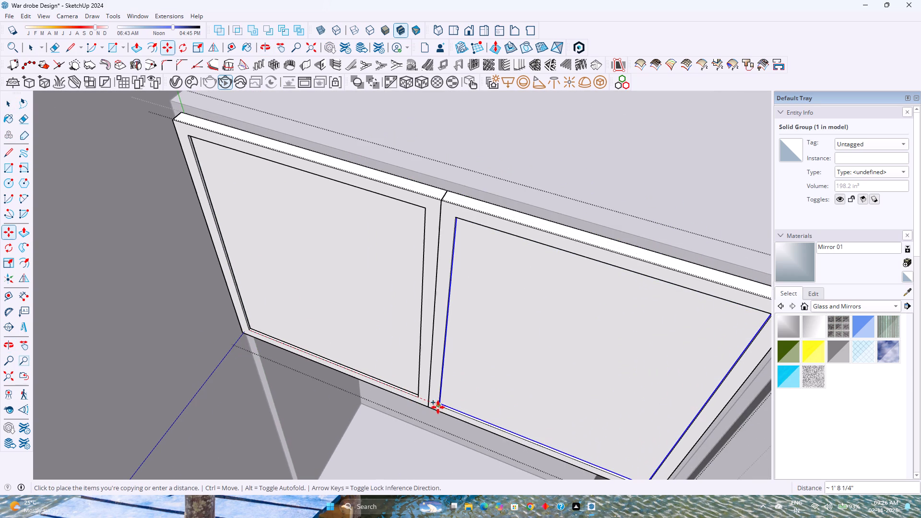
click(439, 407)
key(space)
key(Escape)
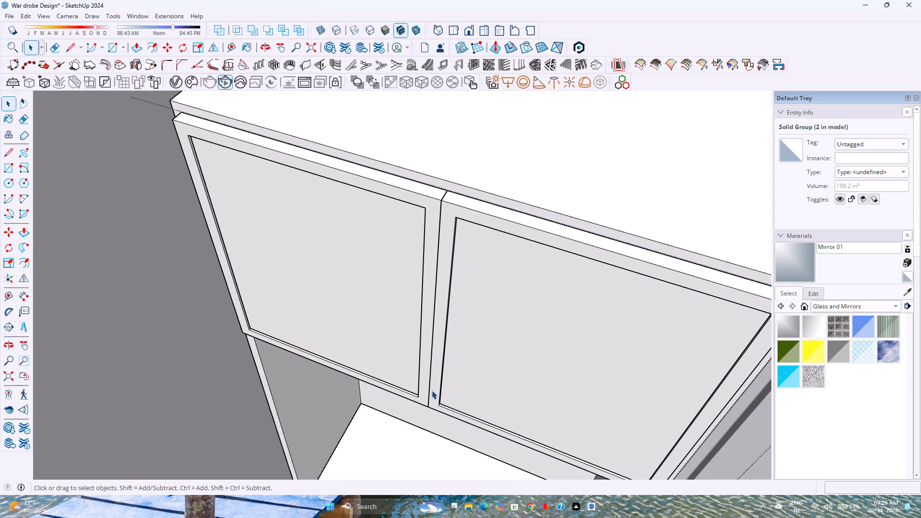
Review both upper doors with their recessed panels and the open niche beneath them within the whole wardrobe.
scroll(432, 390, down, 5)
middle_drag(414, 389, 414, 370)
middle_drag(414, 370, 428, 326)
middle_click(432, 318)
scroll(439, 318, down, 2)
middle_drag(438, 388, 475, 300)
middle_click(475, 300)
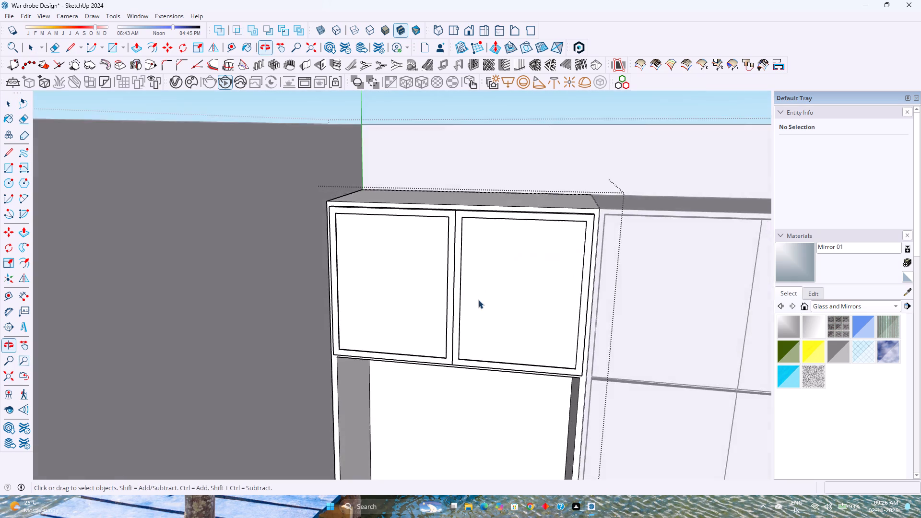
scroll(480, 308, down, 3)
shift+middle_drag(462, 374, 445, 290)
shift+middle_click(445, 290)
scroll(440, 345, down, 3)
middle_drag(450, 378, 482, 324)
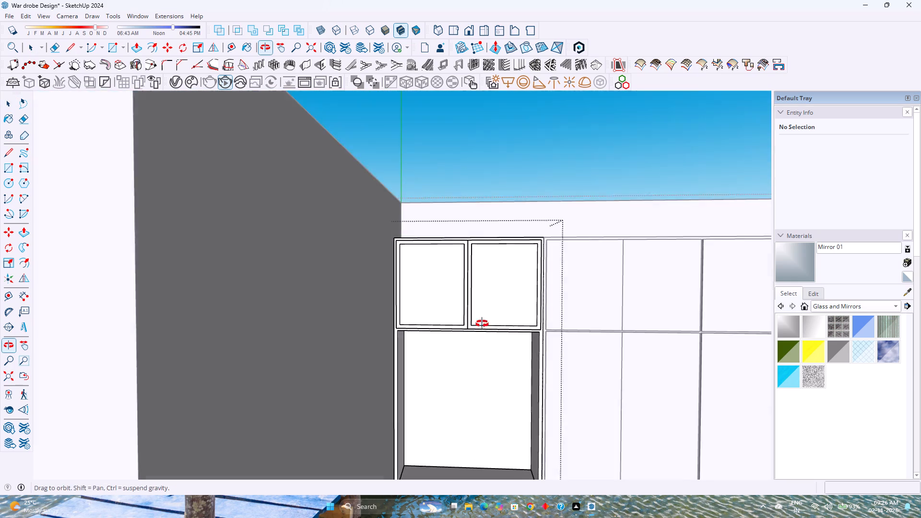
middle_drag(482, 324, 483, 324)
middle_click(483, 323)
scroll(475, 353, up, 8)
middle_drag(473, 357, 448, 323)
middle_click(447, 323)
scroll(447, 321, down, 4)
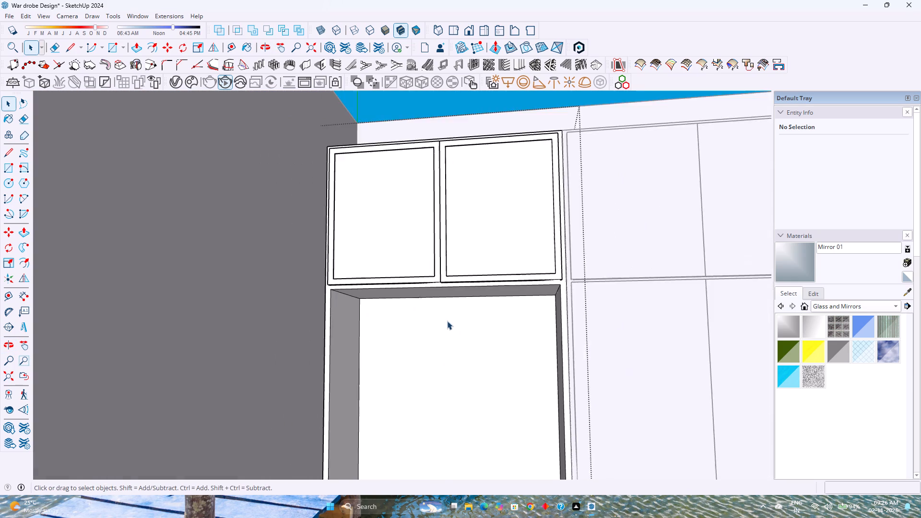
scroll(447, 321, down, 8)
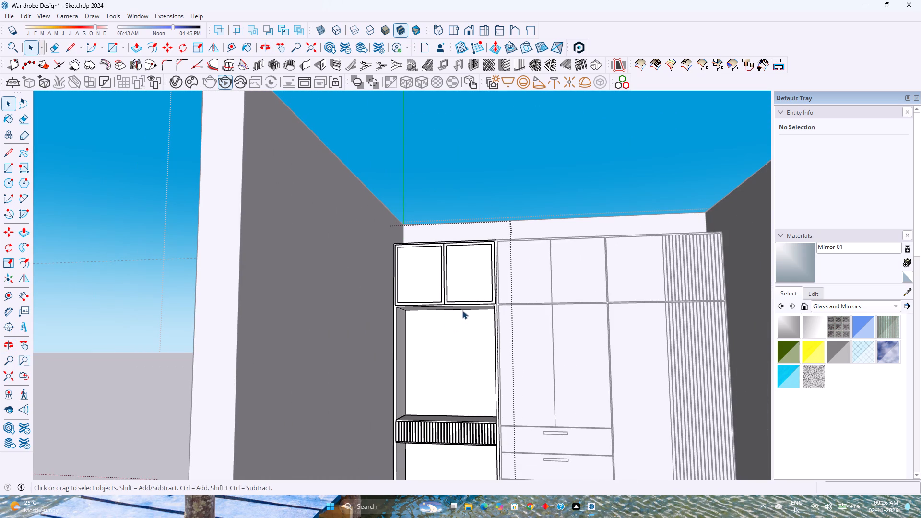
Copy the upper edge of the niche's back face 1' straight down.
click(462, 310)
scroll(463, 310, up, 2)
key(m)
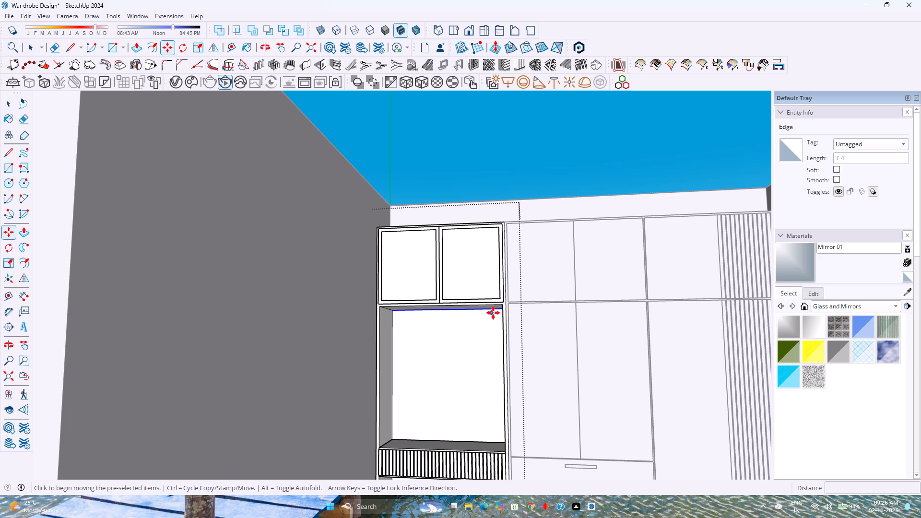
middle_drag(473, 318, 498, 314)
scroll(502, 313, up, 9)
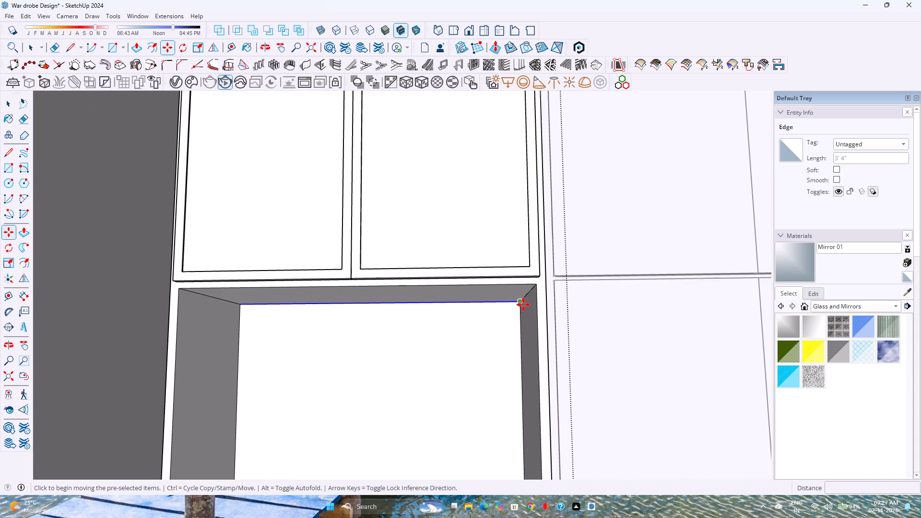
click(522, 304)
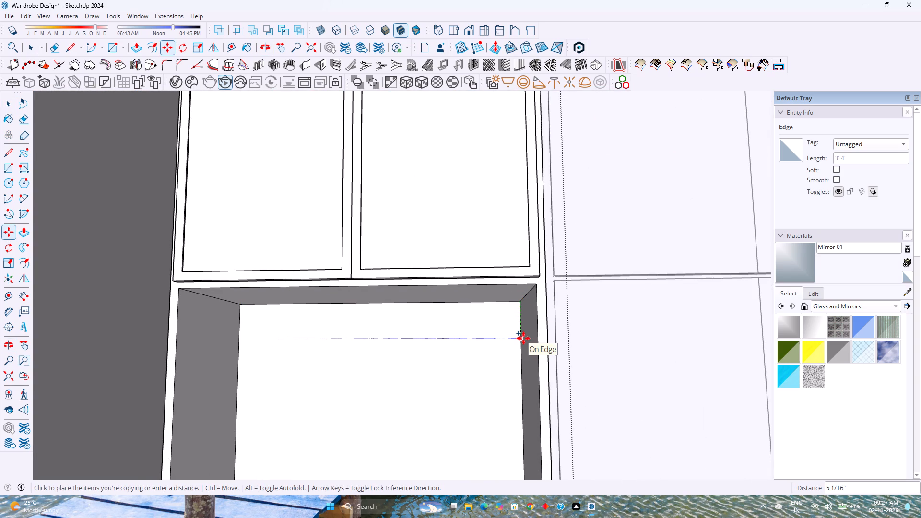
key(Left)
scroll(523, 353, down, 5)
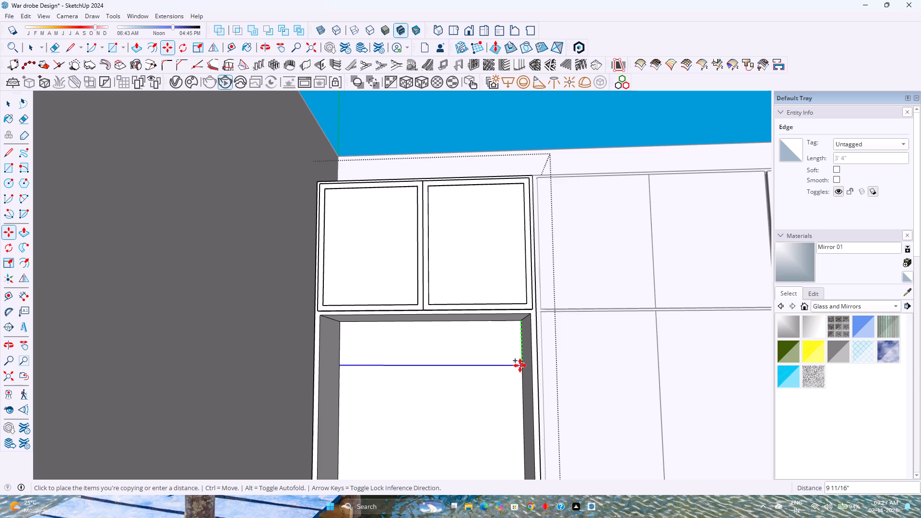
key(1)
key(apostrophe)
key(Return)
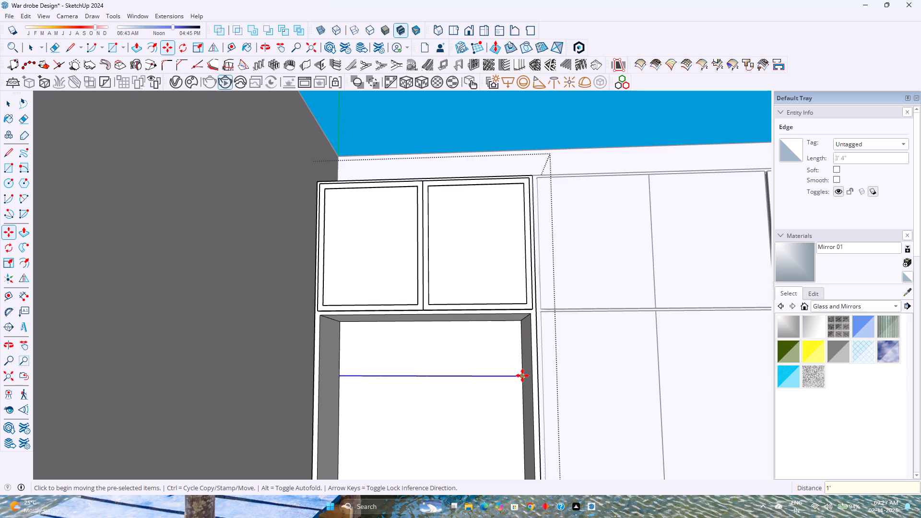
Copy the new line on the niche's back face another 1" down to outline a narrow shelf strip.
click(524, 374)
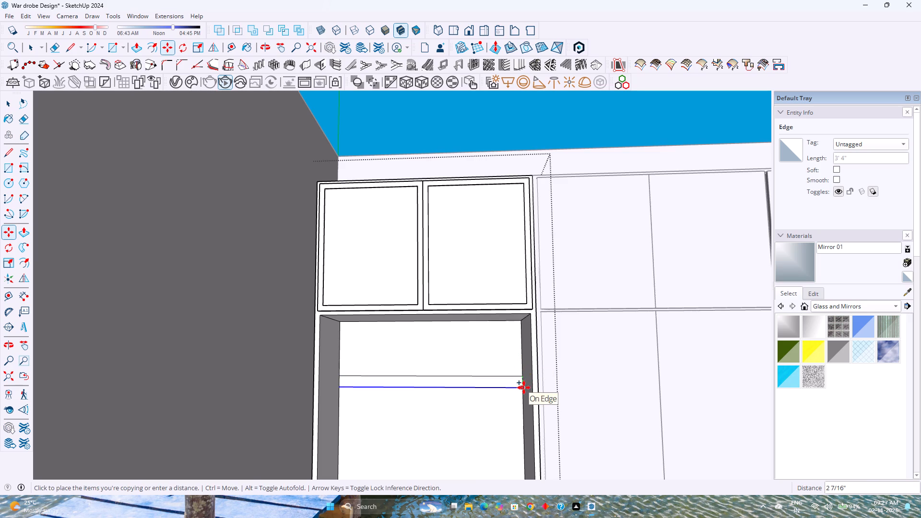
key(Left)
key(1)
key(Return)
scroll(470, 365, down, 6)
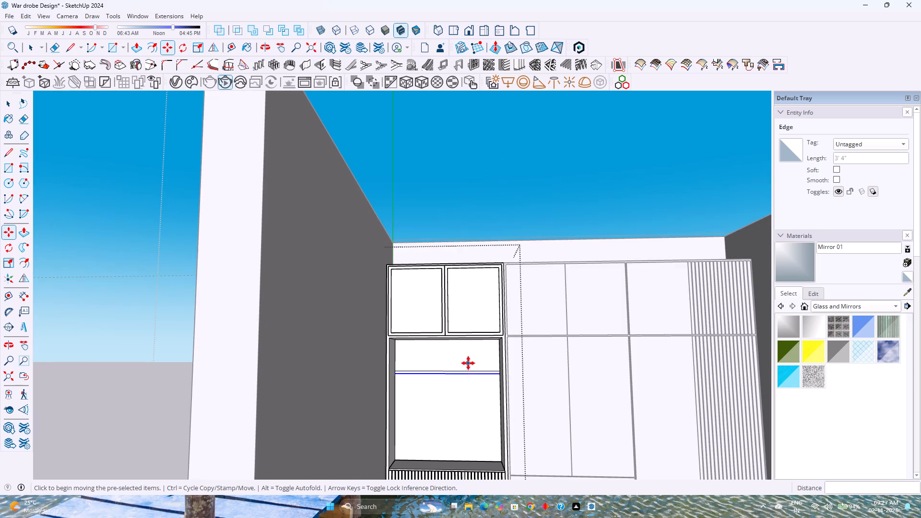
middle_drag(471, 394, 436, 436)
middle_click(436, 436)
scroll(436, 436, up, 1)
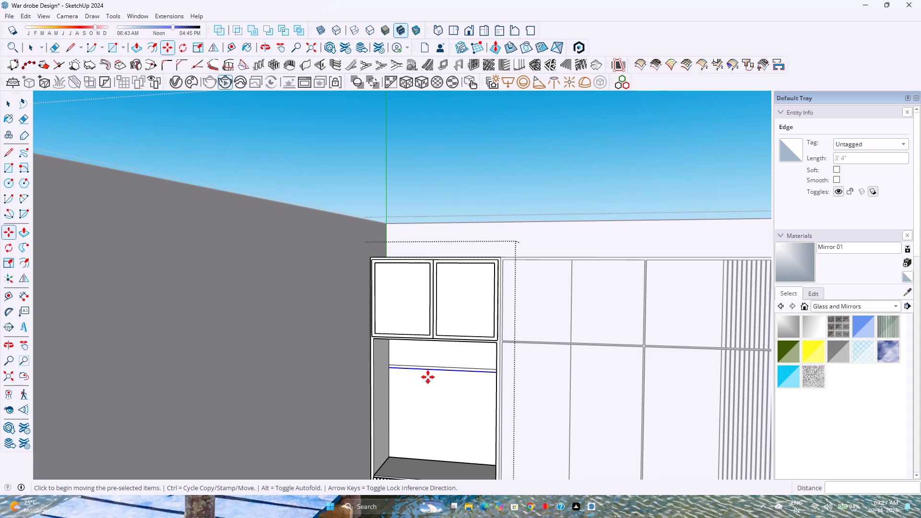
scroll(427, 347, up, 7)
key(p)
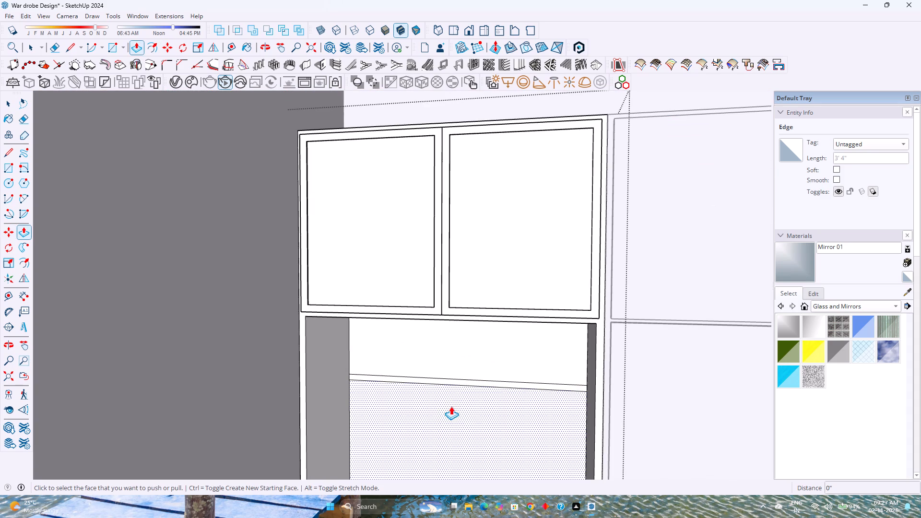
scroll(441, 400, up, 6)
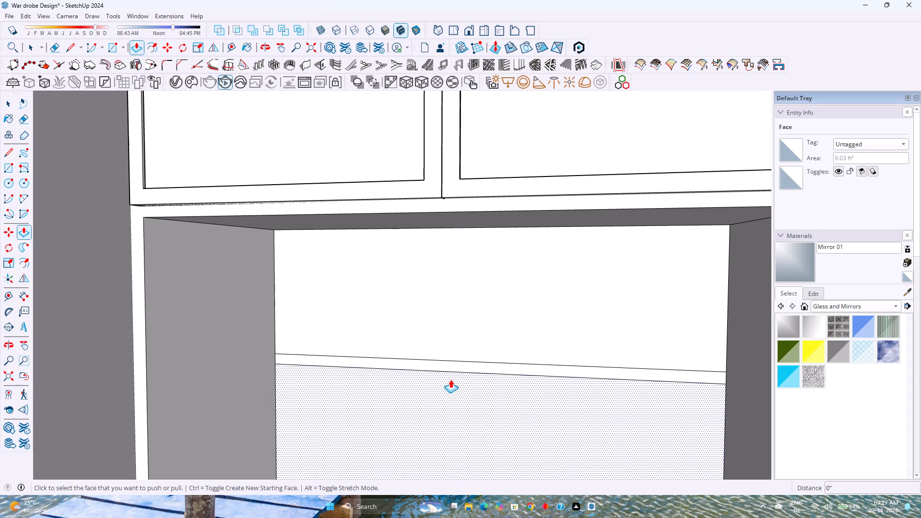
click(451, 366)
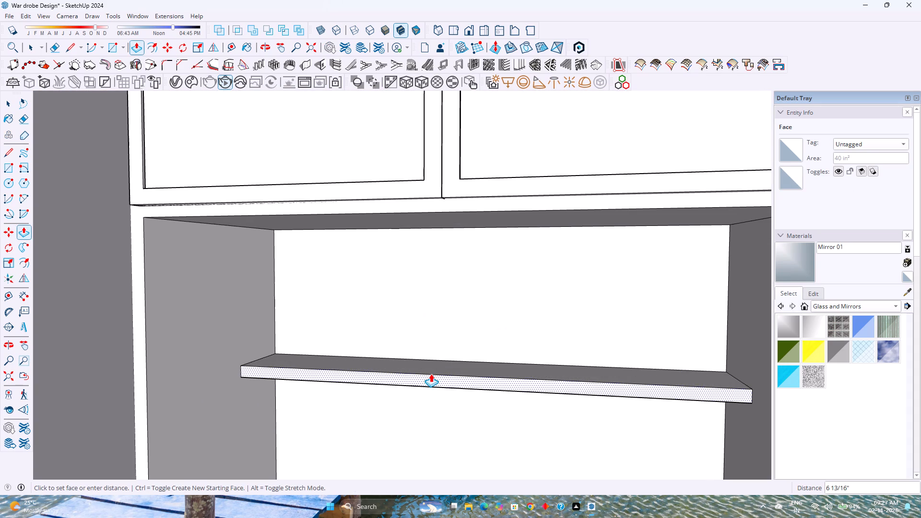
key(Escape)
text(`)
Group the narrow strip's face together with its bounding edges on the niche's back.
key(space)
double_click(436, 365)
right_click(436, 365)
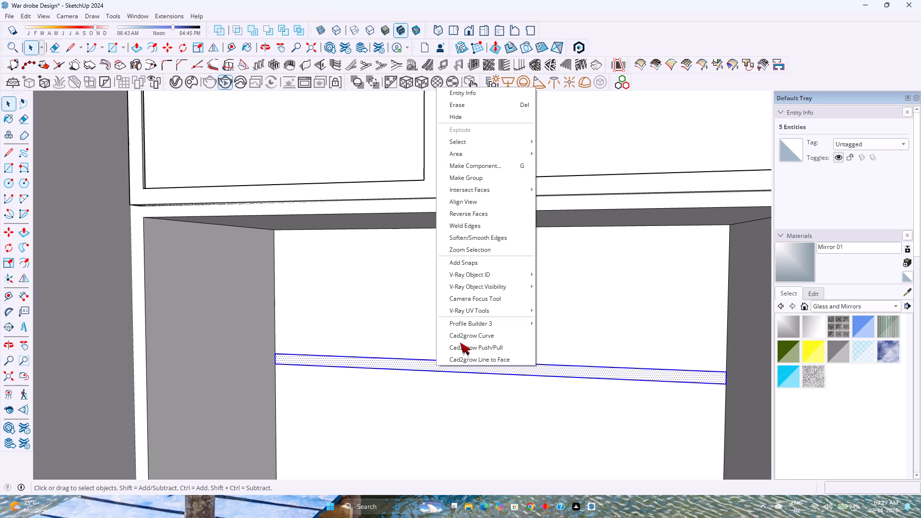
click(484, 178)
Inside the strip's group, extrude its face 9" forward to form a niche shelf.
double_click(441, 365)
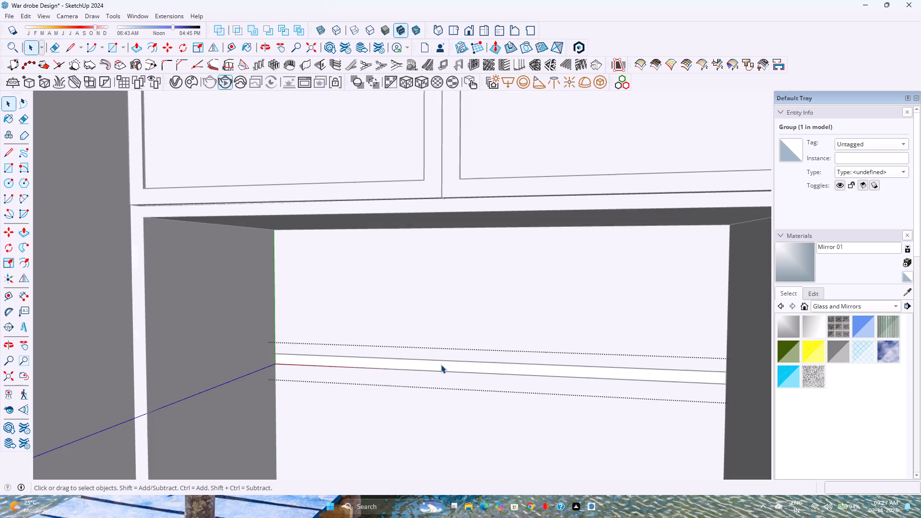
key(p)
click(441, 365)
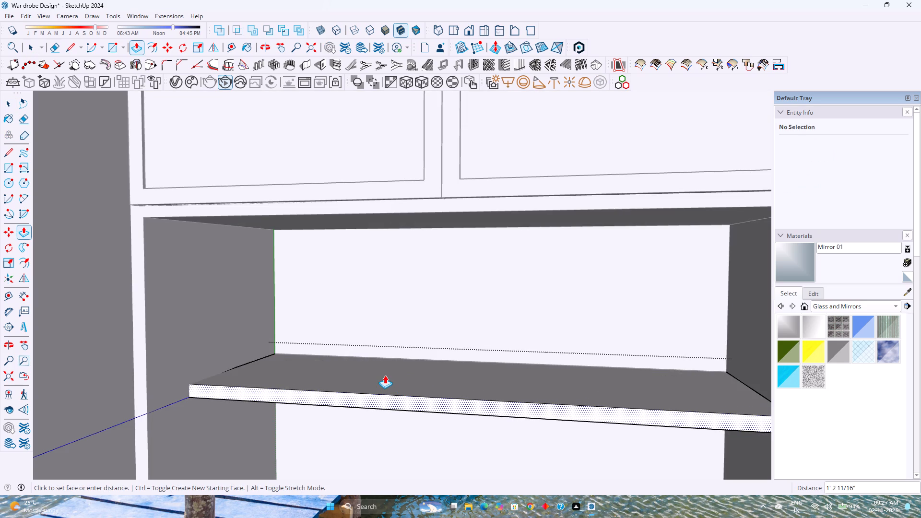
key(9)
key(Return)
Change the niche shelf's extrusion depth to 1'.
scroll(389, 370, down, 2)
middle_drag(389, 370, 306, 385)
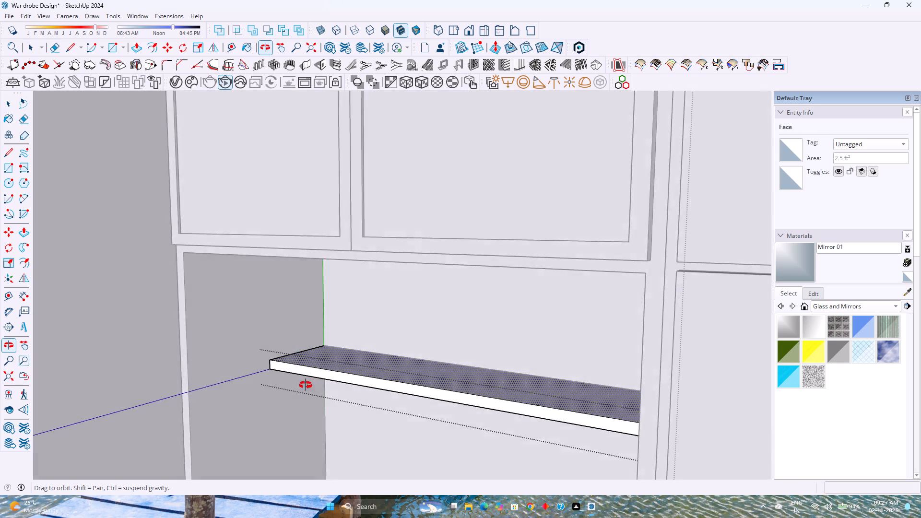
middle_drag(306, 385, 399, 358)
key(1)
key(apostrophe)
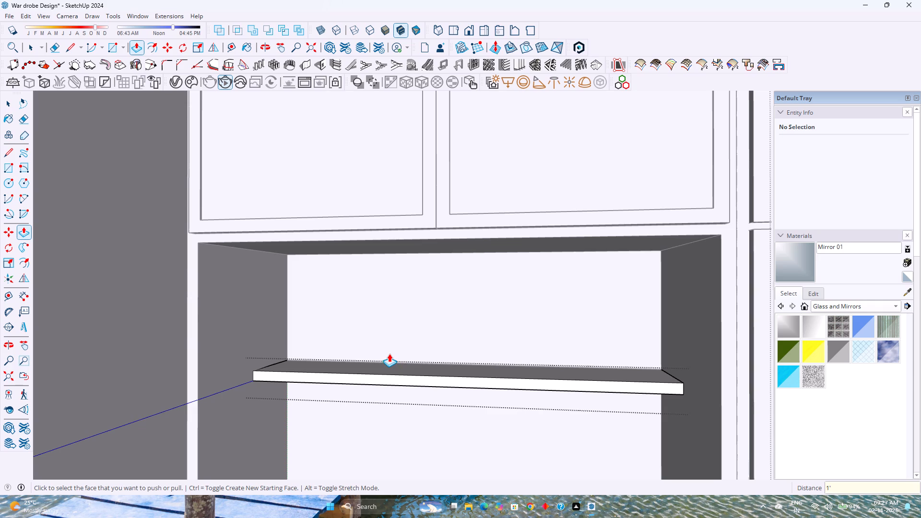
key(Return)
Set the niche shelf's extrusion depth to 10" and leave its group.
scroll(389, 353, down, 1)
middle_drag(386, 353, 296, 389)
middle_click(296, 389)
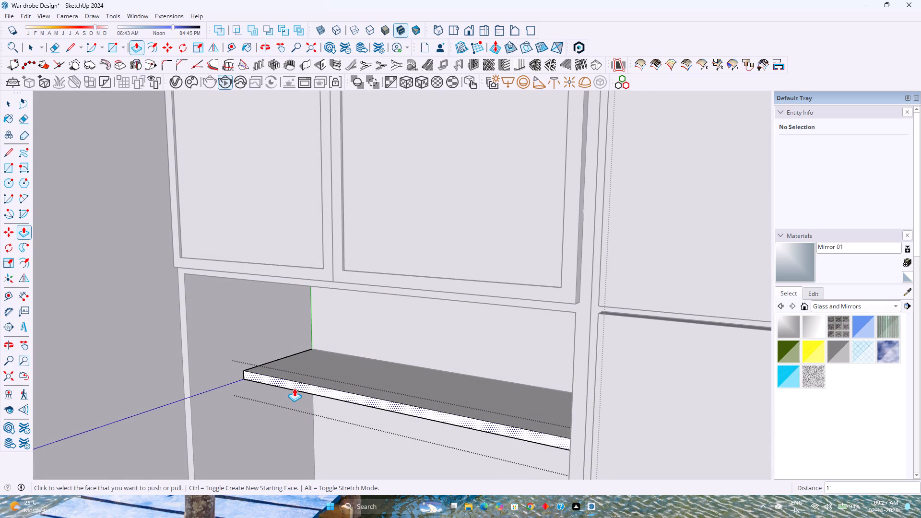
text(10)
key(Return)
key(space)
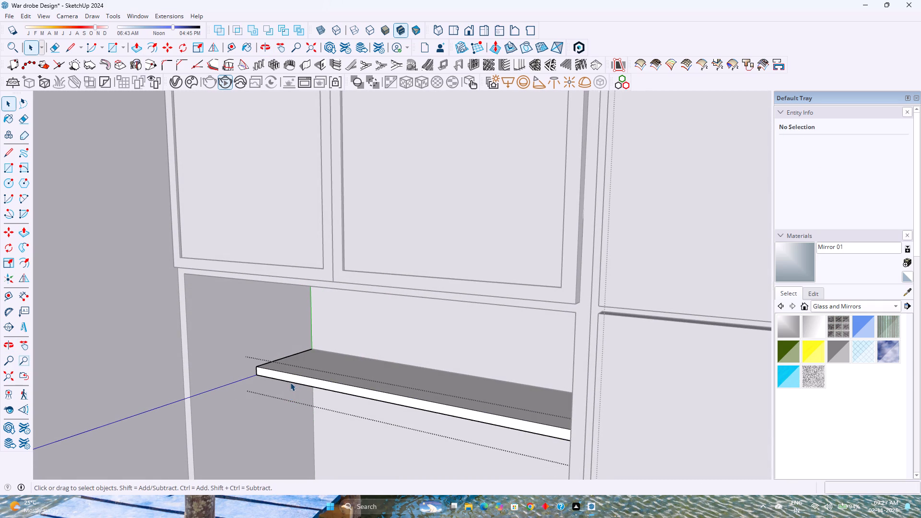
key(Escape)
Examine the niche shelf above the grooved drawer from several angles and within the whole wardrobe.
scroll(291, 381, down, 4)
middle_drag(295, 379, 424, 298)
scroll(425, 298, down, 3)
middle_drag(420, 309, 394, 338)
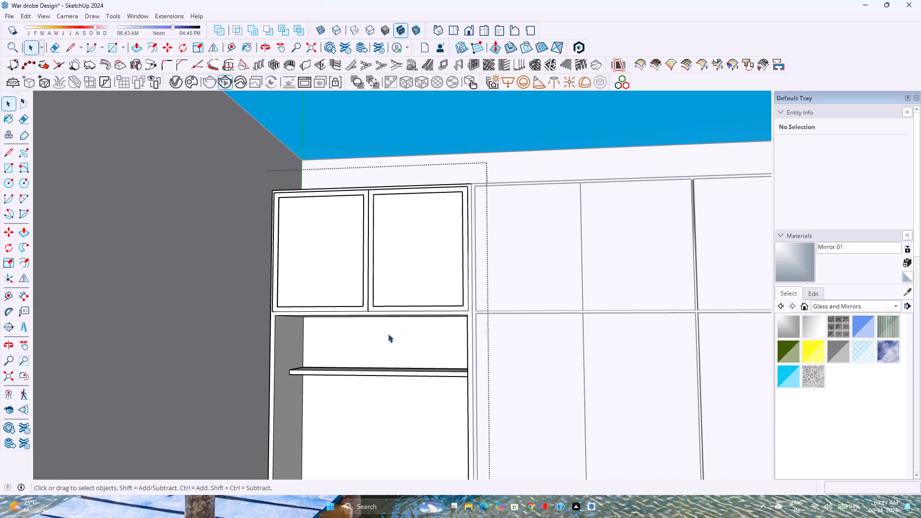
scroll(385, 331, down, 2)
shift+middle_drag(349, 349, 356, 269)
shift+scroll(347, 284, up, 1)
shift+middle_click(357, 267)
scroll(360, 260, down, 4)
middle_drag(345, 347, 398, 375)
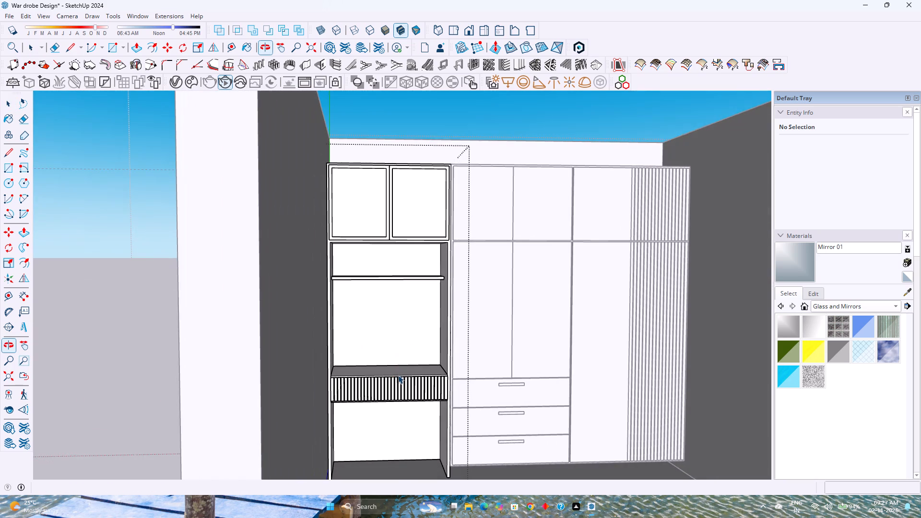
scroll(413, 262, up, 7)
middle_drag(409, 323, 388, 313)
scroll(378, 306, down, 4)
middle_drag(372, 344, 362, 335)
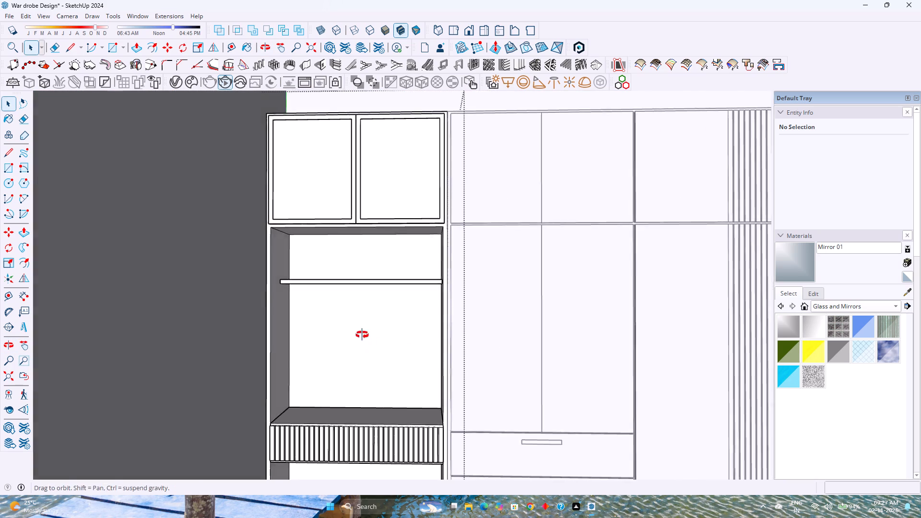
middle_drag(362, 335, 350, 314)
scroll(349, 309, down, 5)
key(Escape)
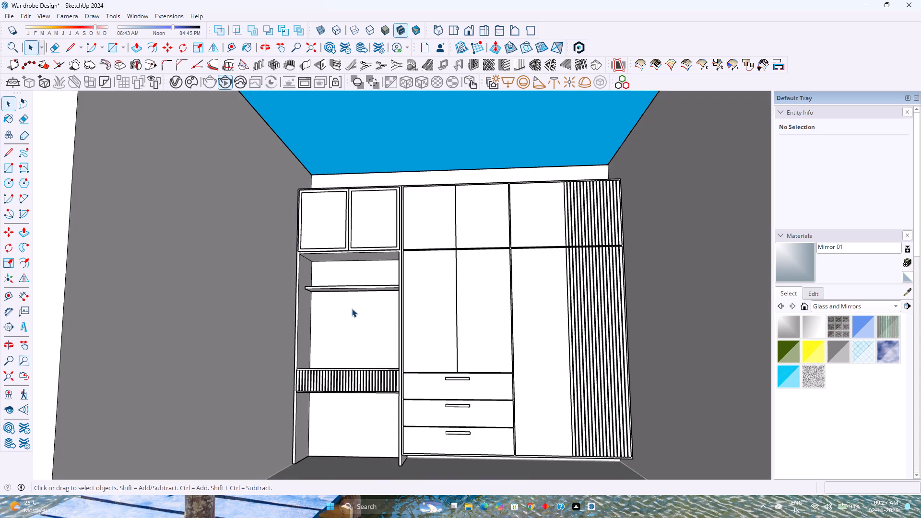
middle_drag(422, 294, 414, 371)
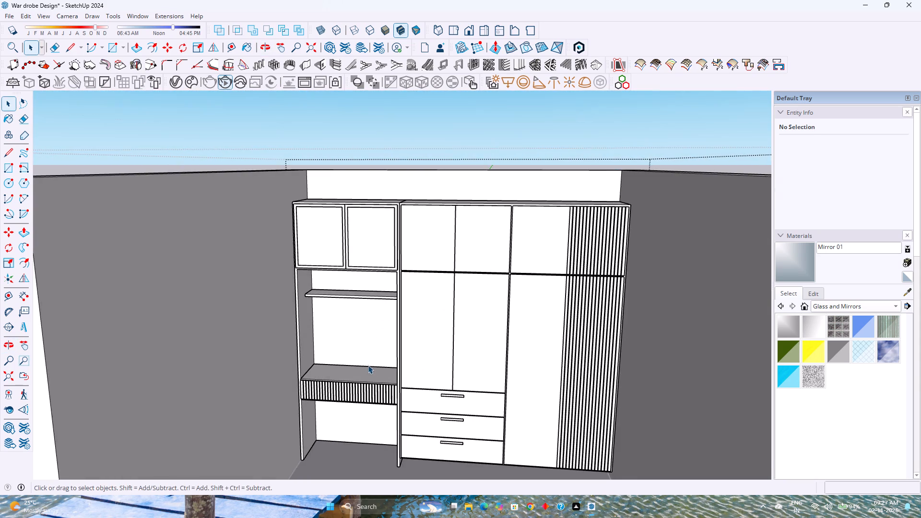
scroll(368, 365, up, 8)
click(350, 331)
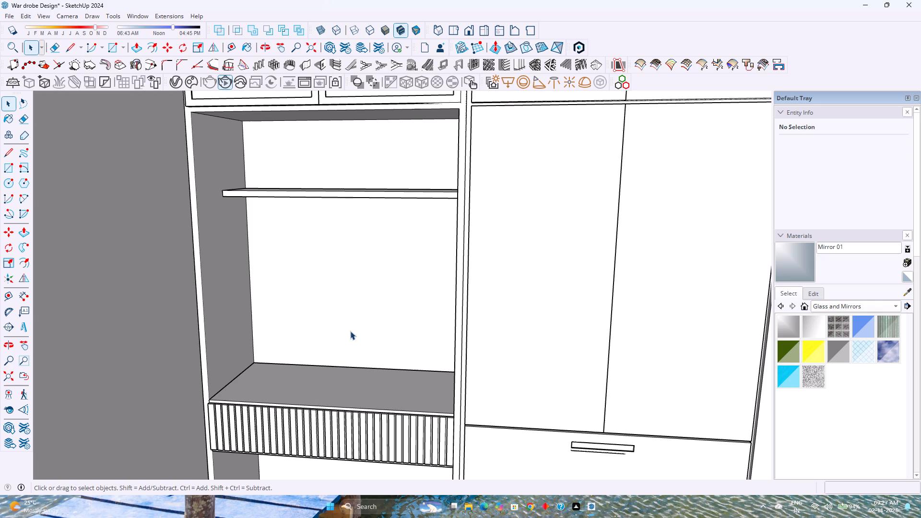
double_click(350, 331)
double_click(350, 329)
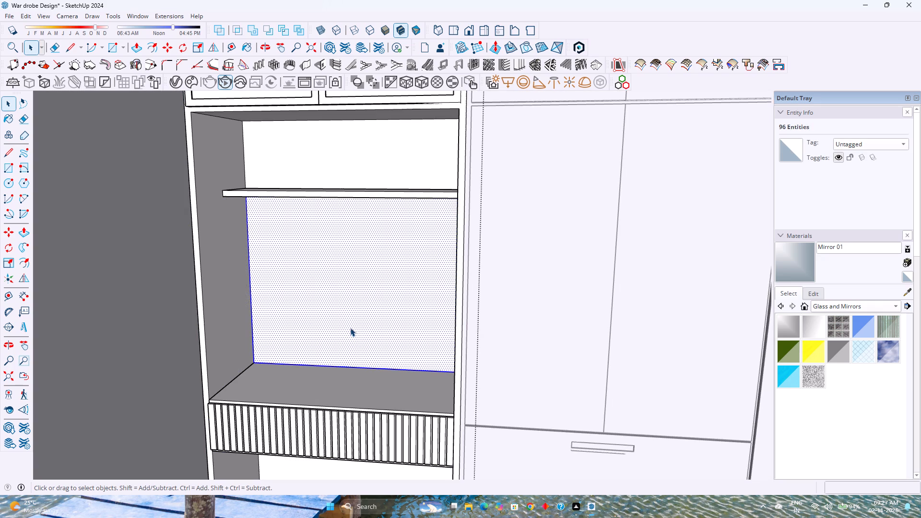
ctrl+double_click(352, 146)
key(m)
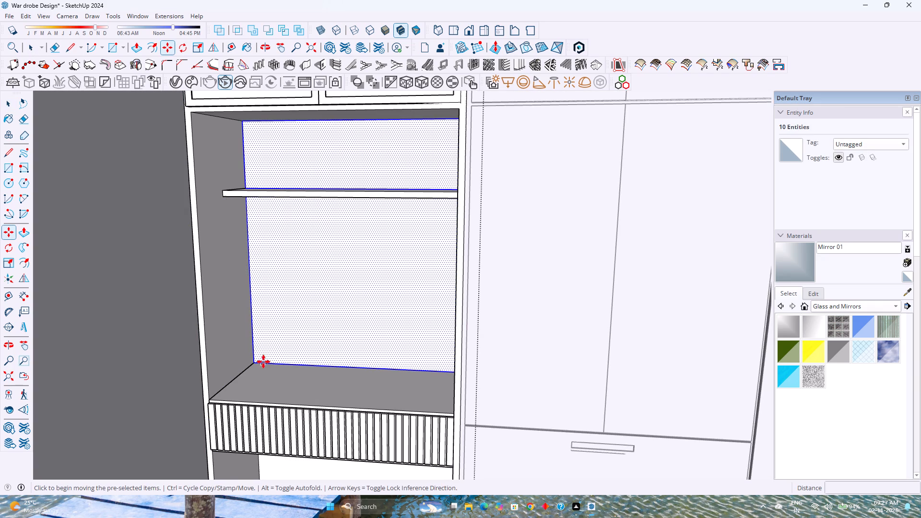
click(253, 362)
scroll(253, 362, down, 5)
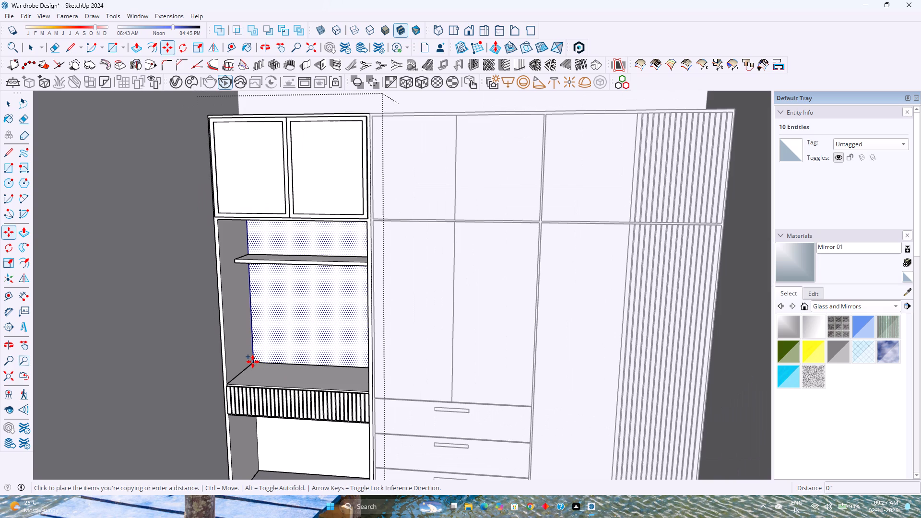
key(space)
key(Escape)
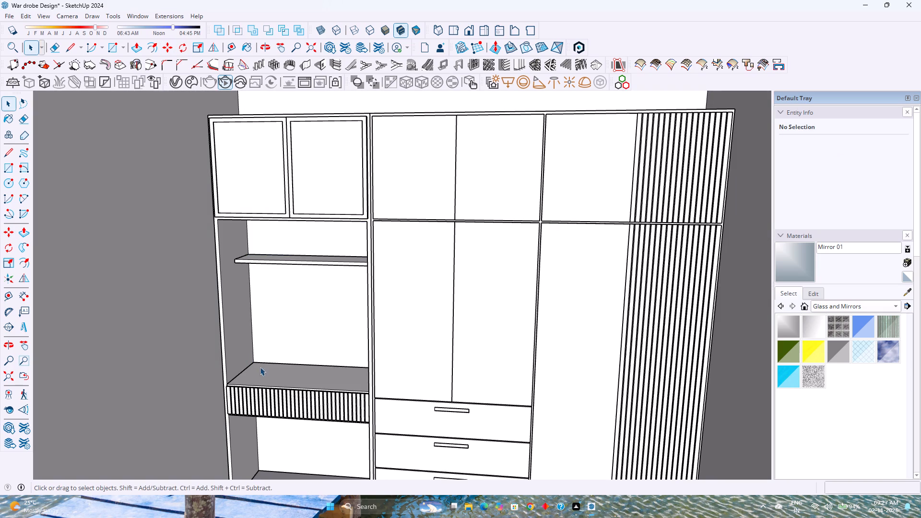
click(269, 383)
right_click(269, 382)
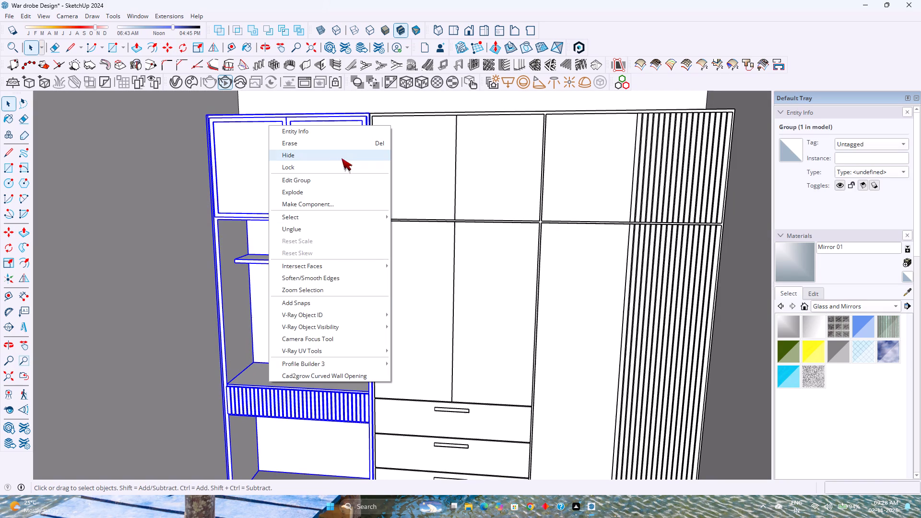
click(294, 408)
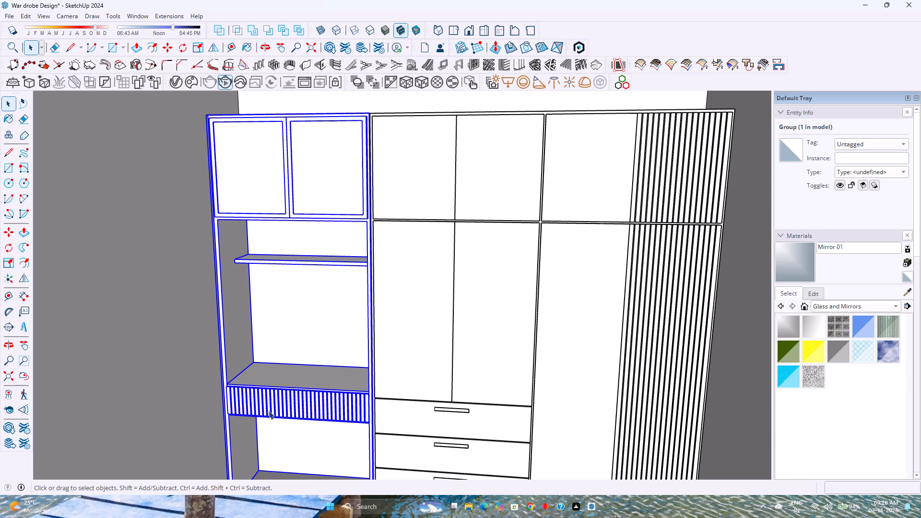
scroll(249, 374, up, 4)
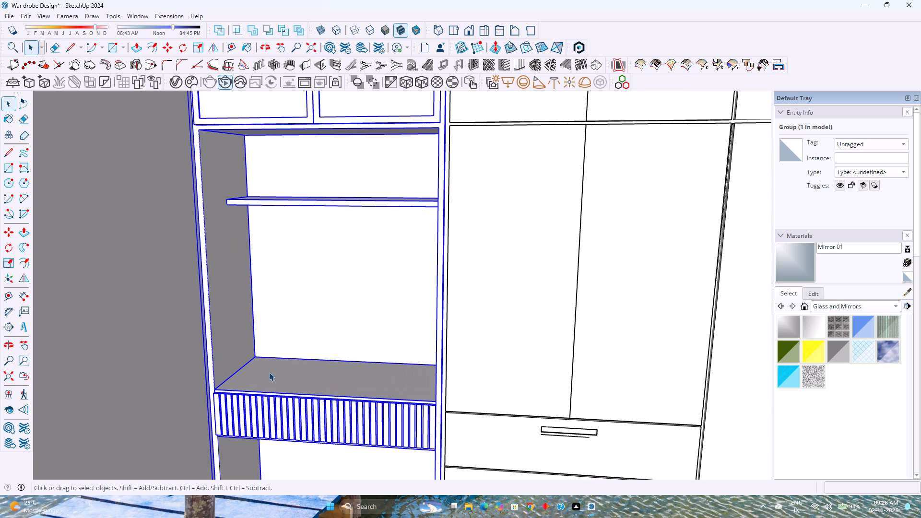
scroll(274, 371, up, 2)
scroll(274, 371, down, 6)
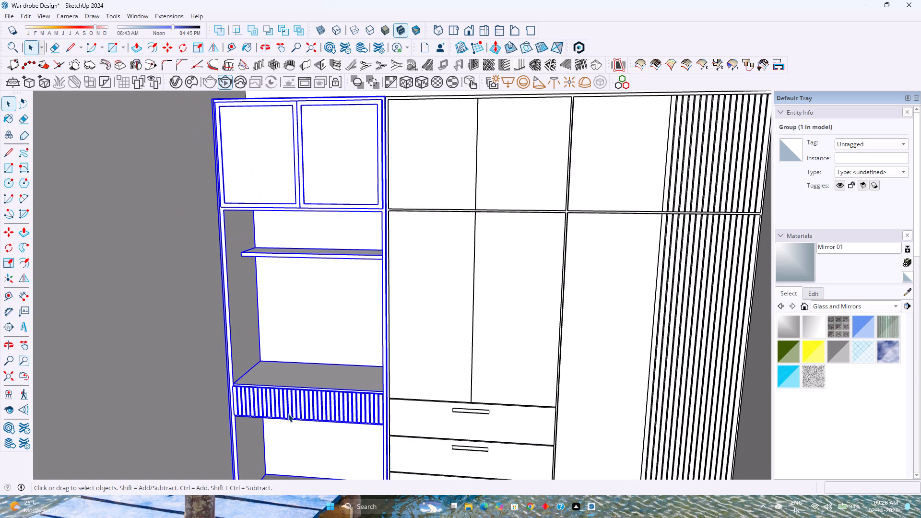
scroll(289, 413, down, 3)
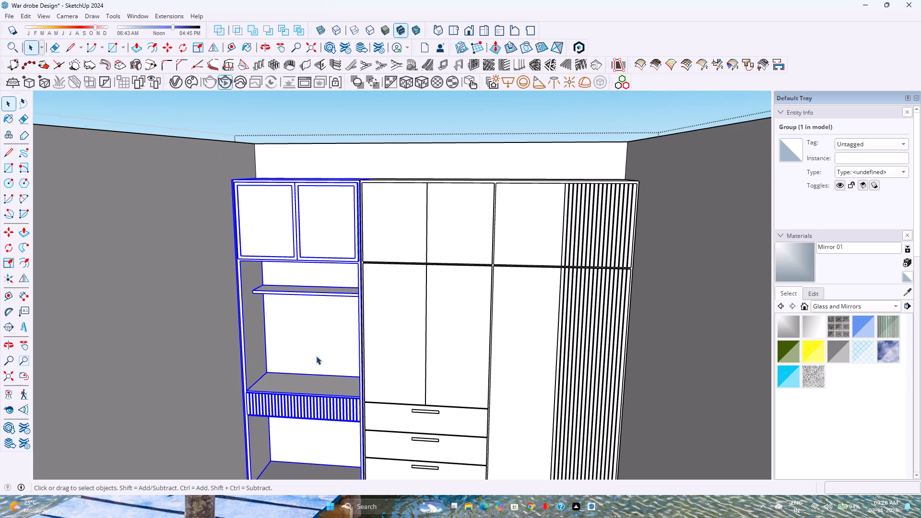
Inside the open niche unit's group, copy the three back-panel faces 12' along the green axis.
double_click(282, 393)
double_click(278, 400)
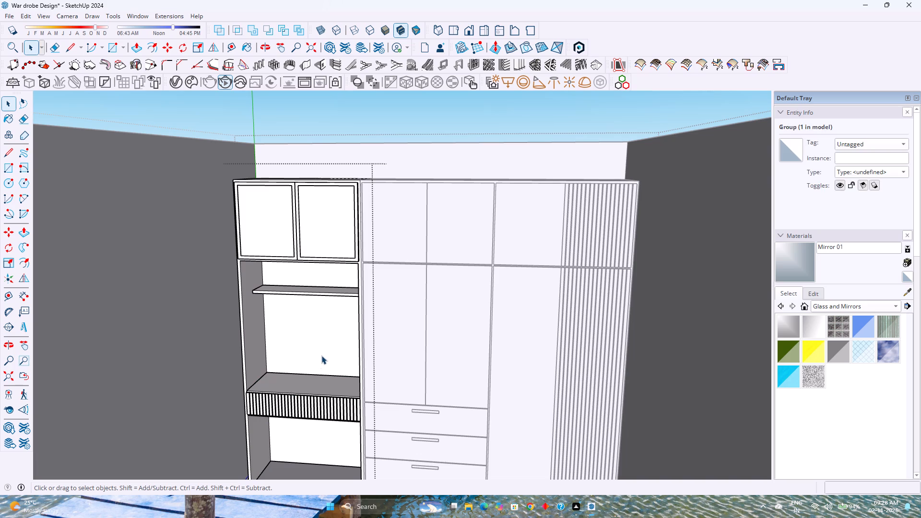
click(323, 352)
ctrl+click(321, 279)
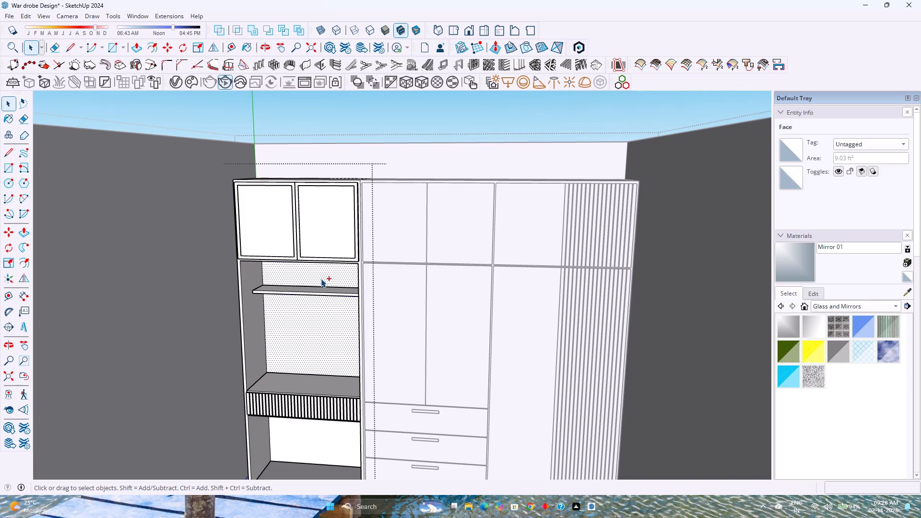
ctrl+click(305, 442)
key(m)
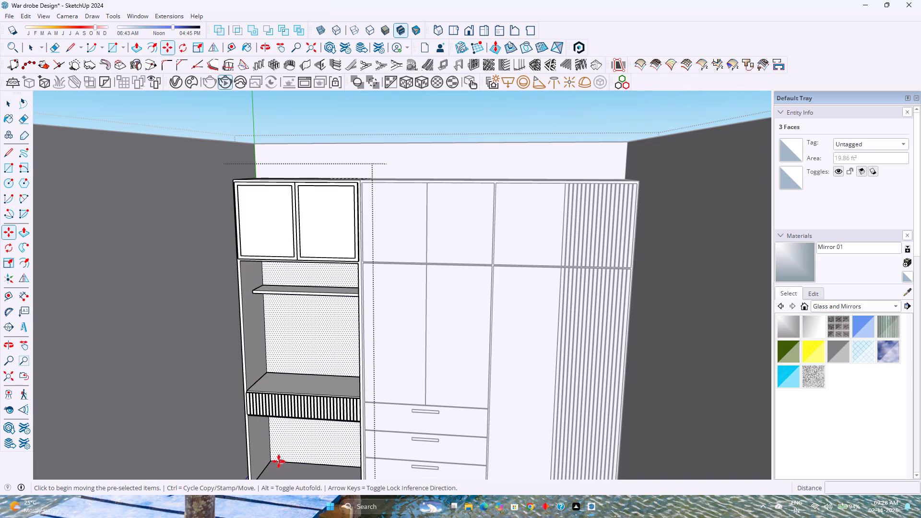
click(272, 460)
scroll(265, 452, down, 9)
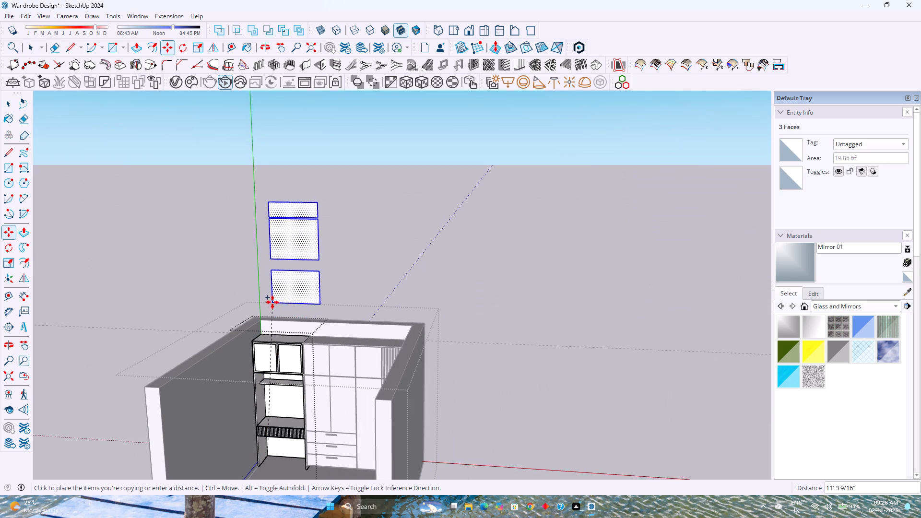
key(Left)
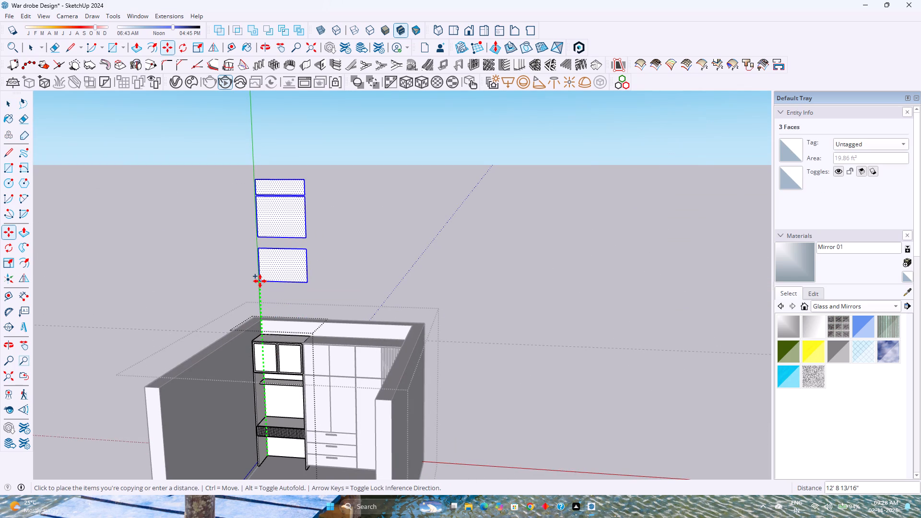
text(12')
key(Return)
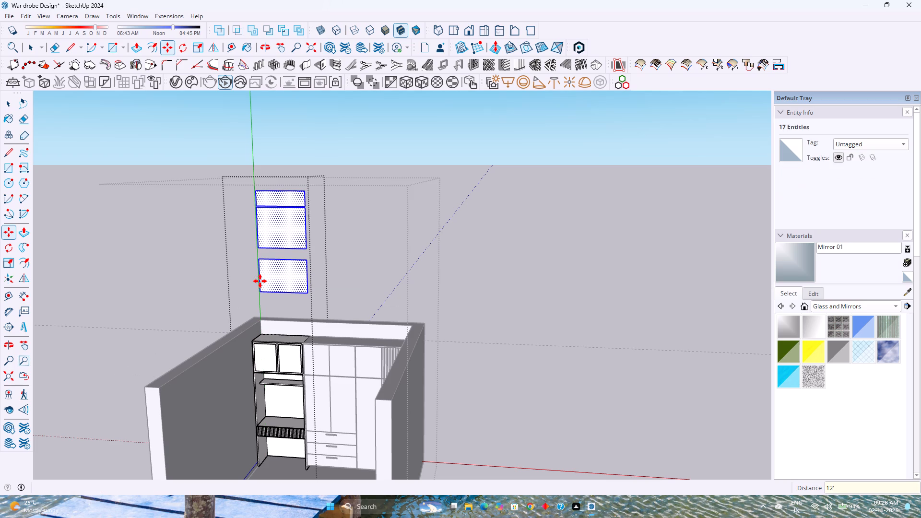
Make the three copied back-panel faces a group of their own.
key(space)
scroll(279, 296, up, 4)
right_click(278, 287)
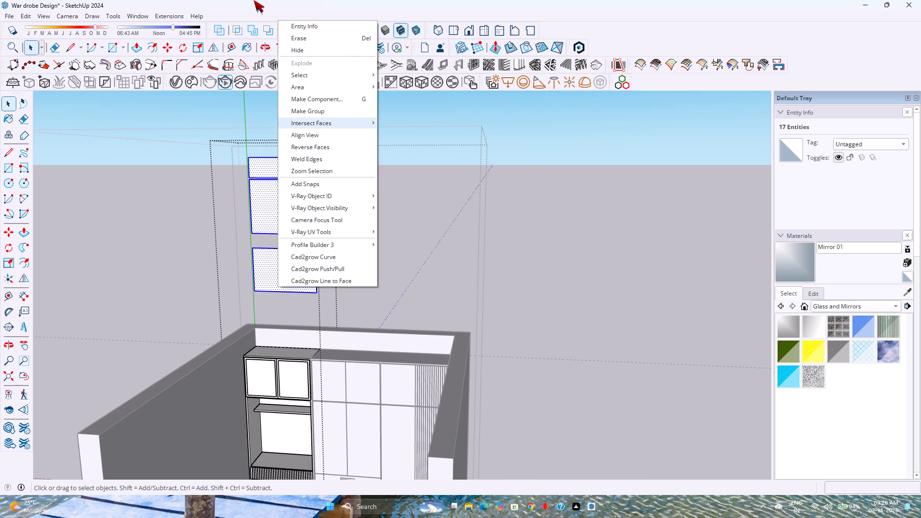
click(295, 111)
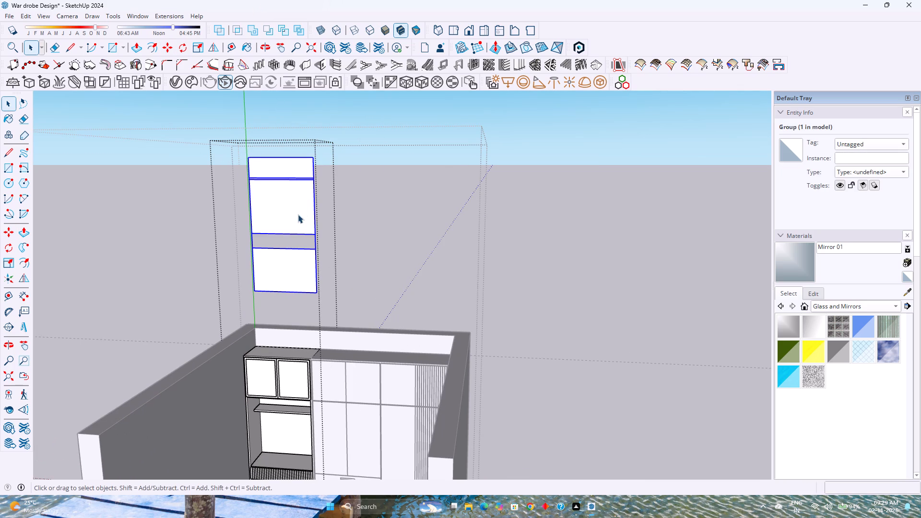
Inside the new group, start vertical louvres on the uppermost, shortest panel face with 0.25" louvre depth and 1" thickness.
double_click(299, 220)
scroll(299, 220, up, 4)
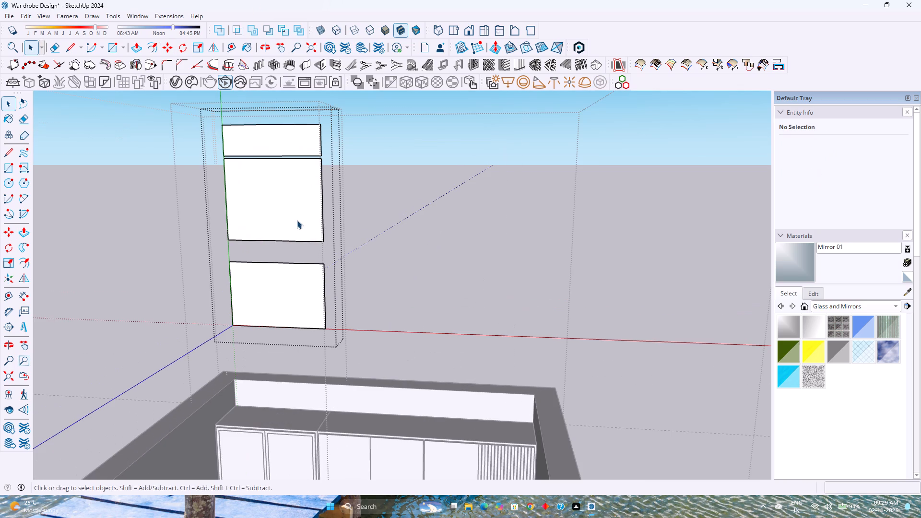
shift+middle_drag(305, 219, 366, 332)
click(350, 254)
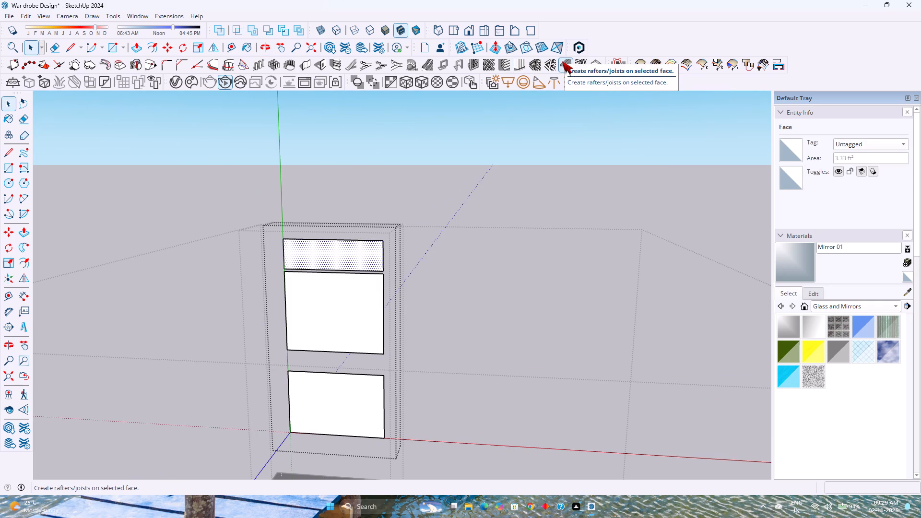
scroll(562, 61, up, 5)
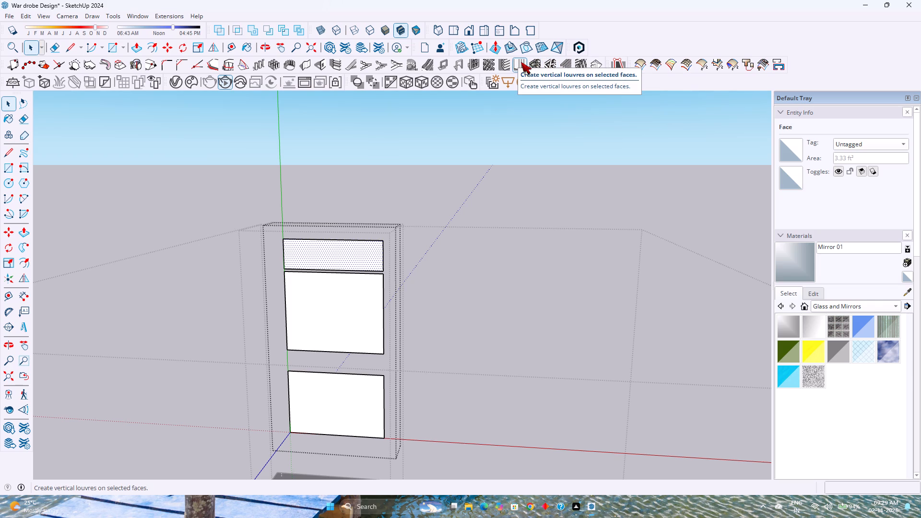
click(521, 62)
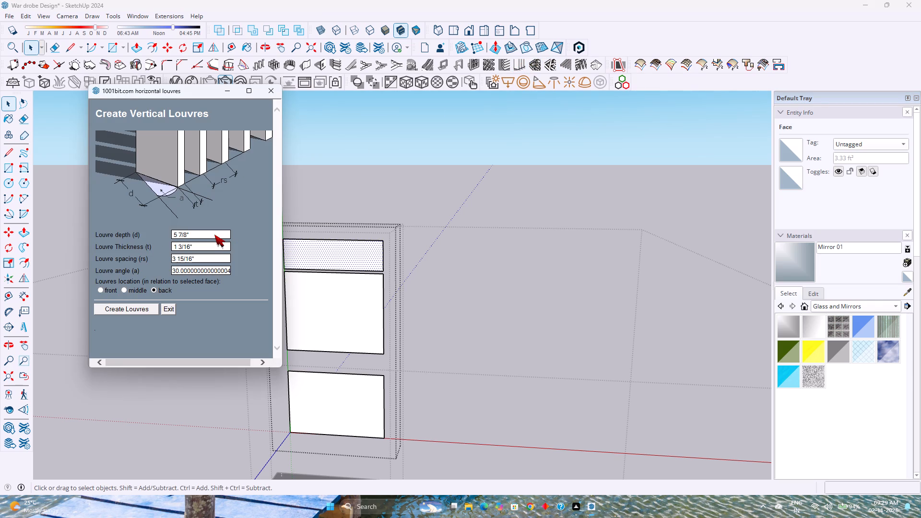
click(214, 235)
text(0.25")
key(Return)
click(205, 246)
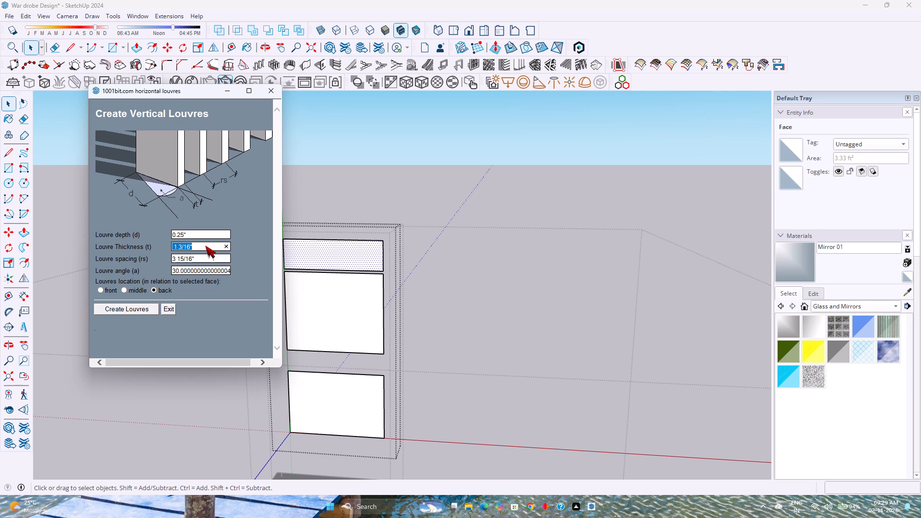
key(1)
key(shift+quotedbl)
key(Return)
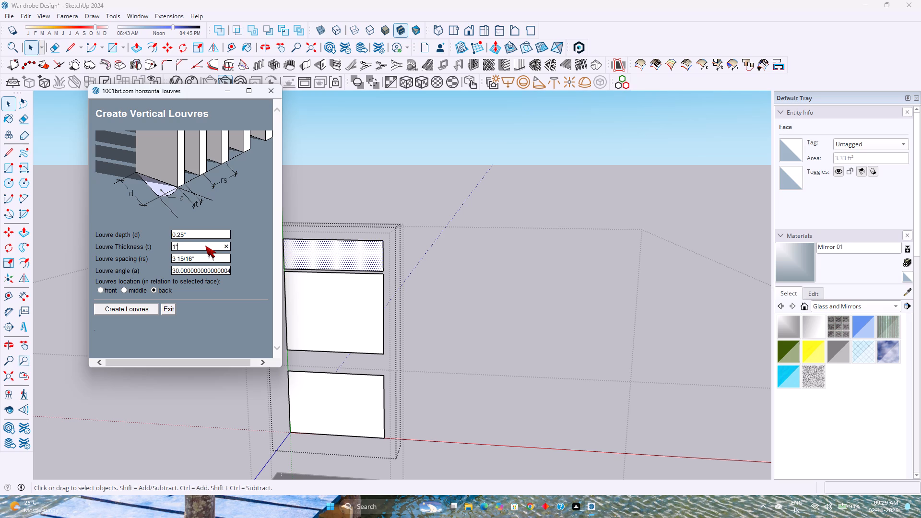
Set the louvre spacing to 1.50", the angle to 0 and the location to front, and create the louvres on the uppermost panel.
click(207, 255)
text(1.25)
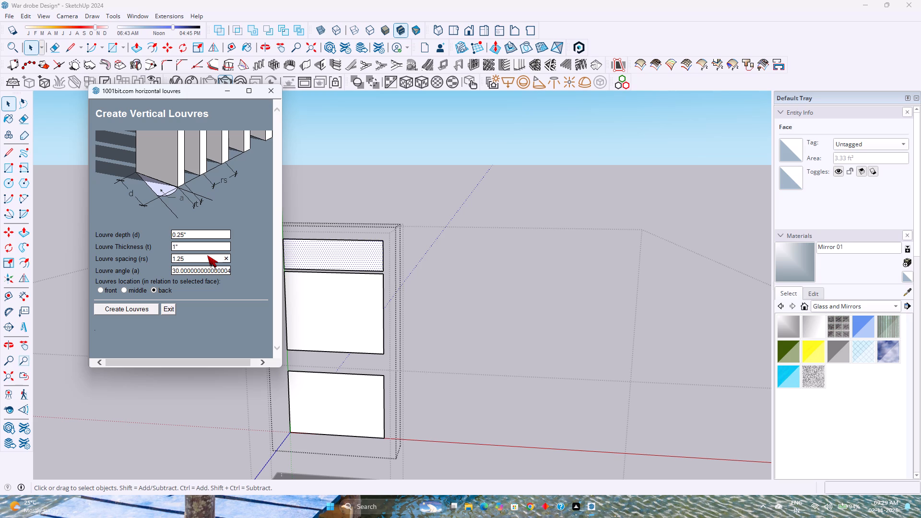
key(BackSpace)
key(BackSpace)
text(50")
key(Return)
click(212, 271)
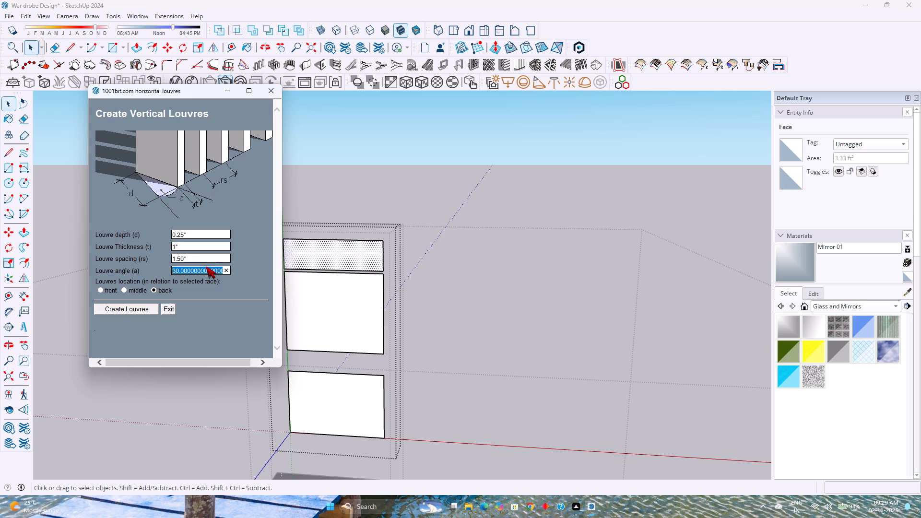
key(0)
key(Return)
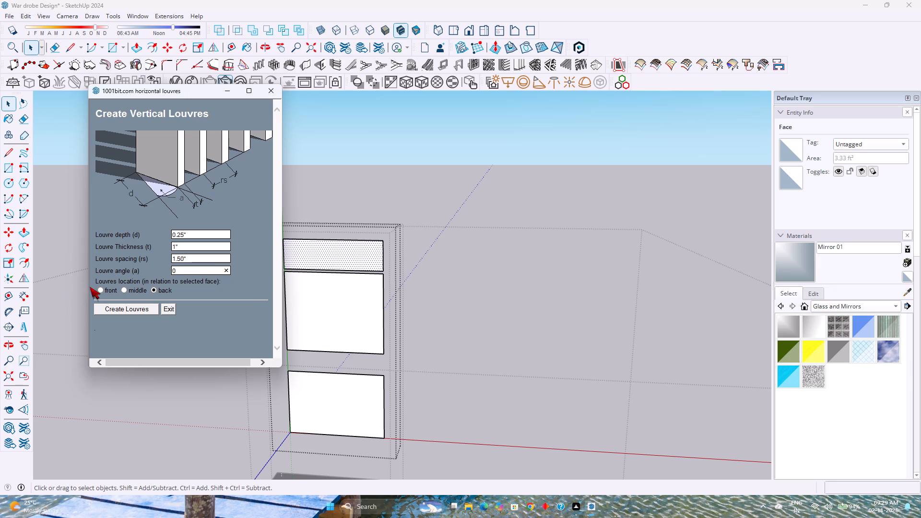
click(102, 290)
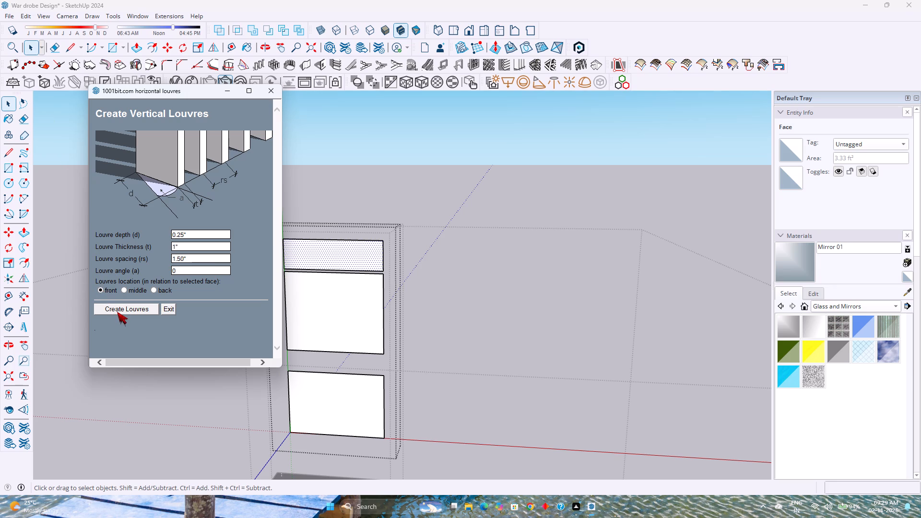
click(117, 312)
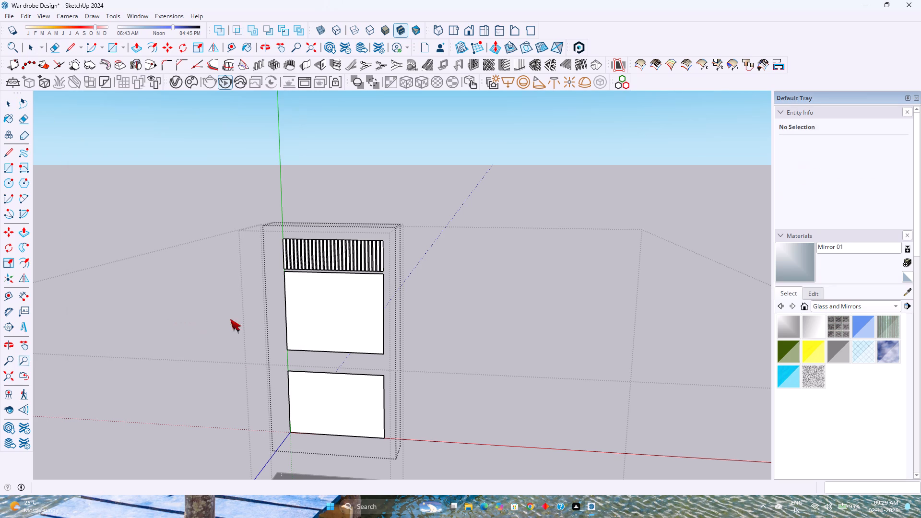
Create vertical louvres on the middle panel face with the same 1/4" depth, 1" thickness and 1 1/2" spacing.
click(338, 318)
click(342, 305)
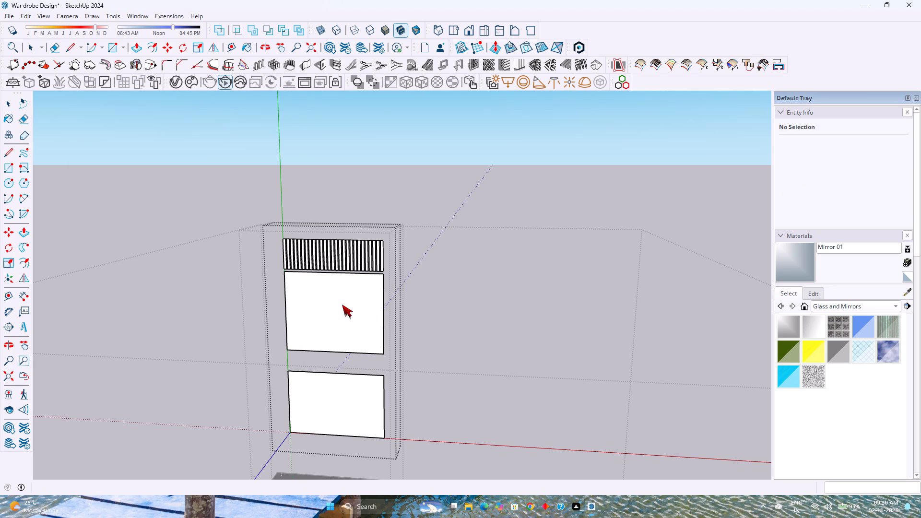
key(Escape)
click(341, 306)
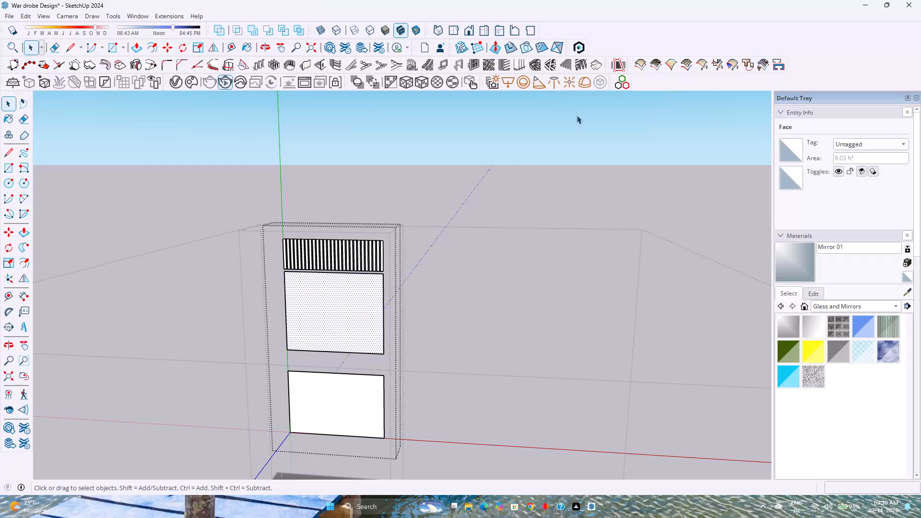
click(518, 68)
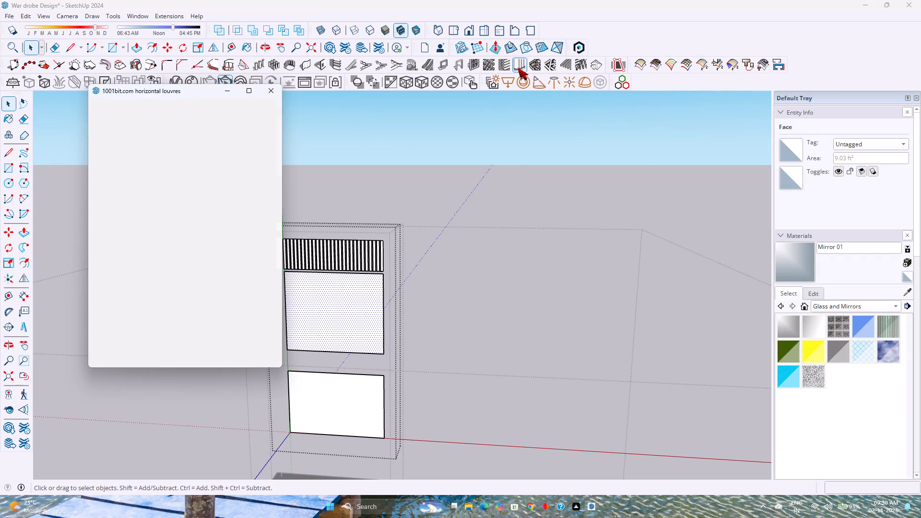
click(135, 307)
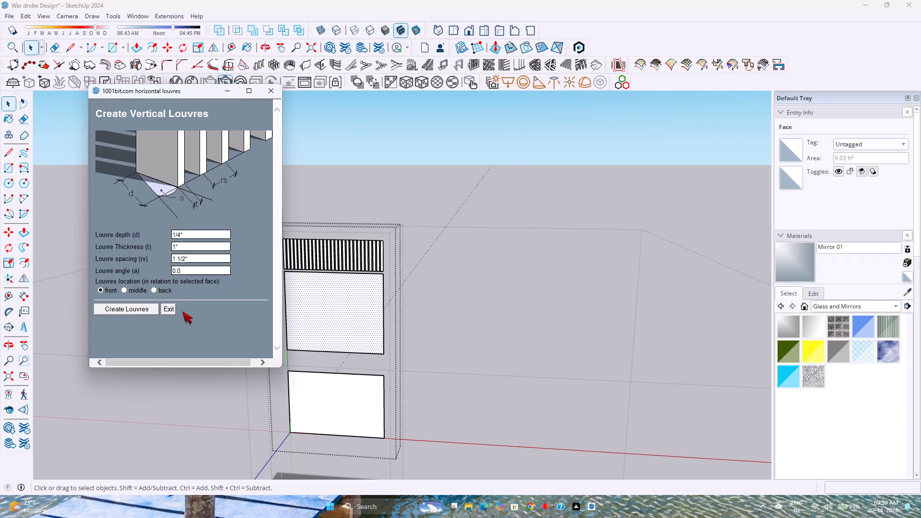
Create vertical louvres on the lowest panel face with the same 1/4" depth, 1" thickness and 1 1/2" spacing.
click(320, 407)
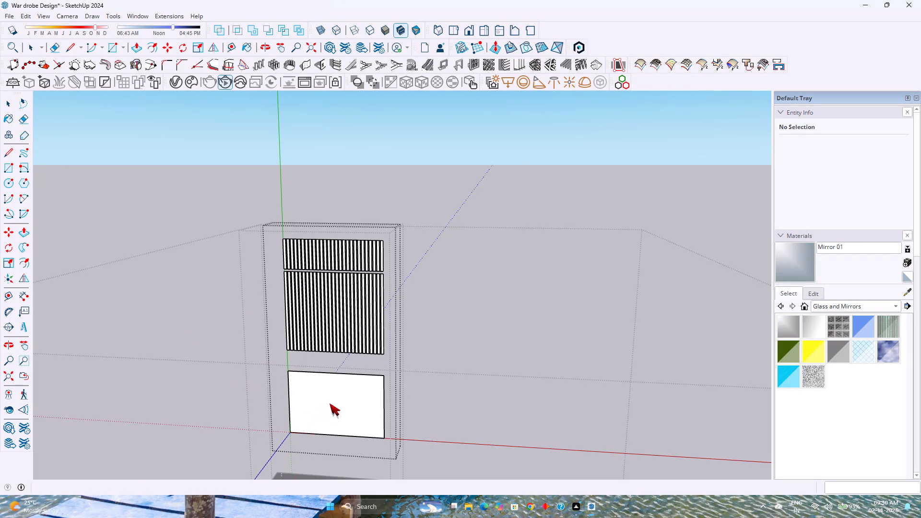
double_click(336, 395)
scroll(335, 394, up, 8)
click(334, 392)
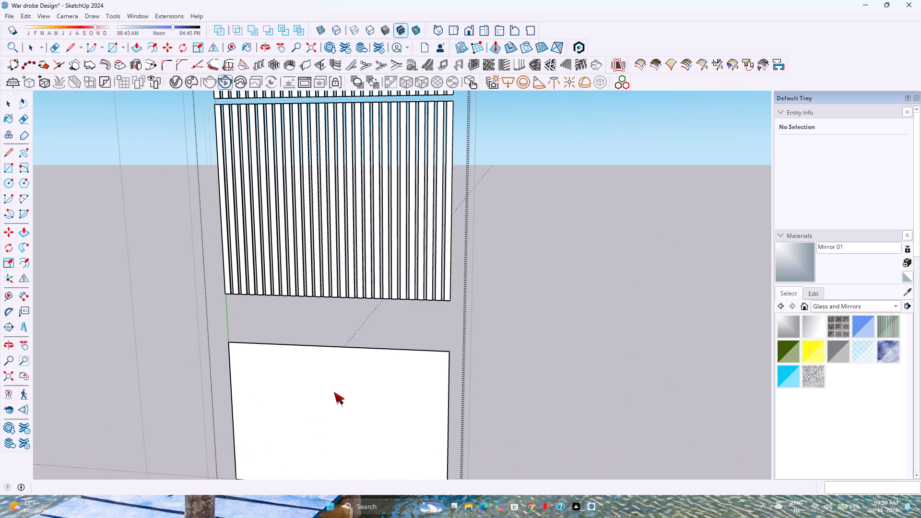
scroll(332, 389, down, 3)
key(Escape)
click(332, 389)
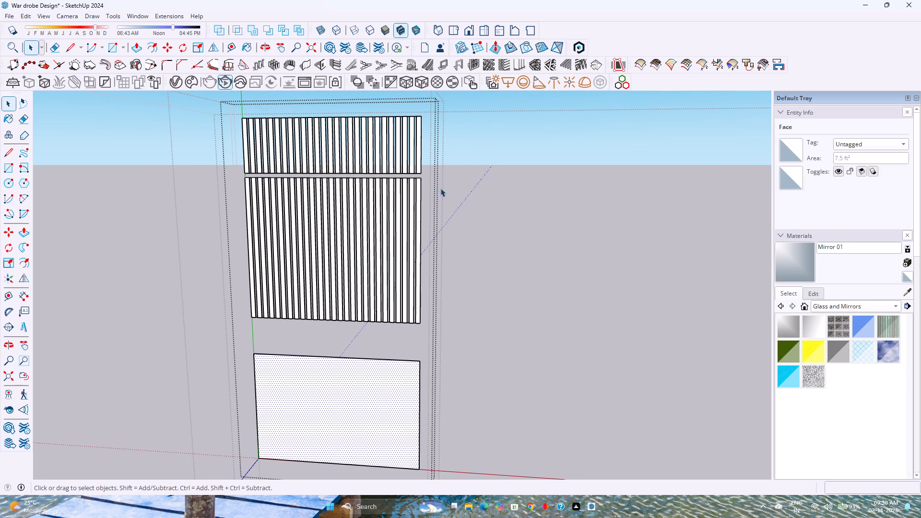
click(525, 67)
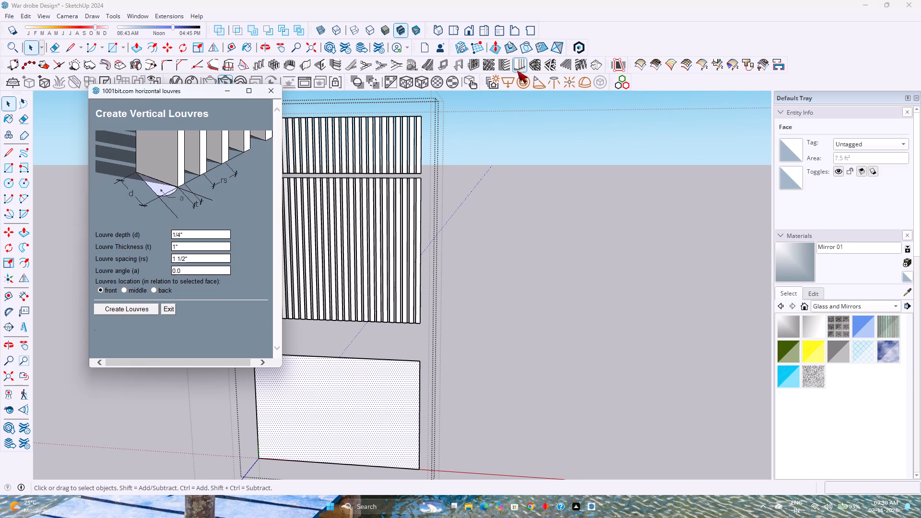
click(113, 309)
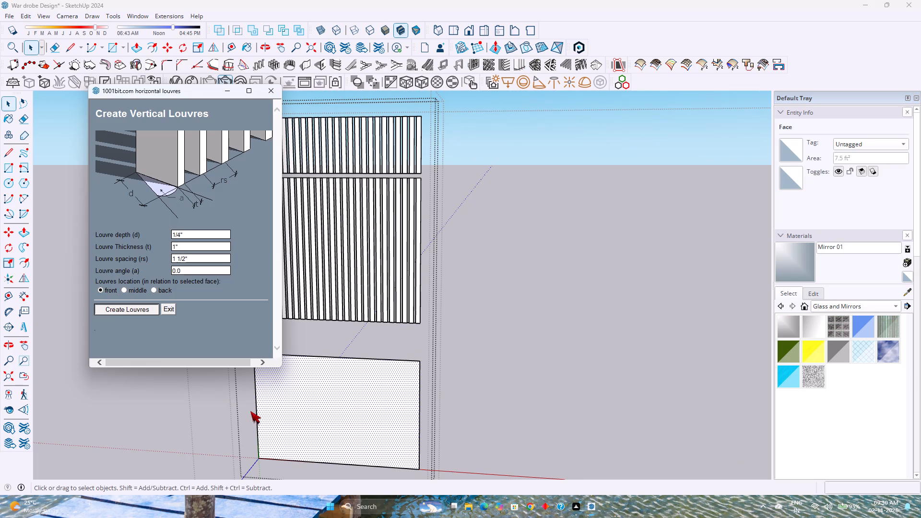
Delete the leftover outline edges of the original face around the lowest louvre panel.
scroll(375, 337, up, 9)
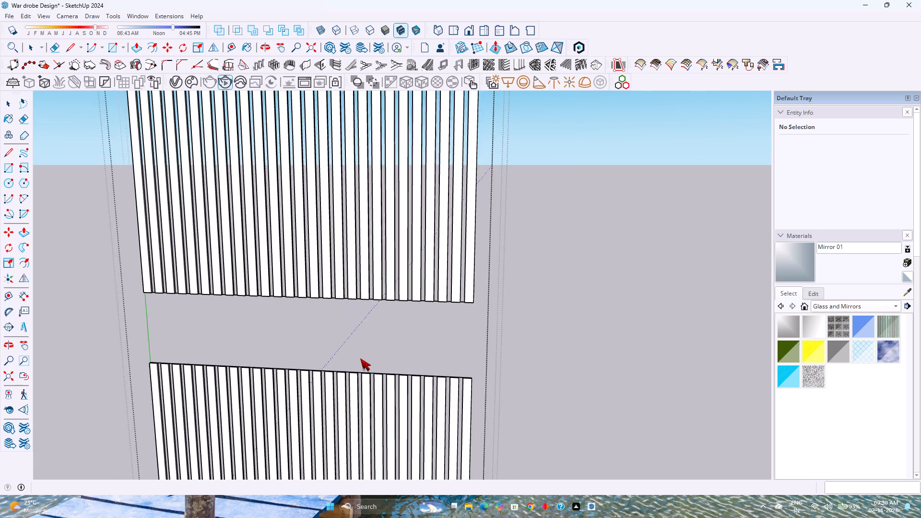
scroll(360, 358, up, 16)
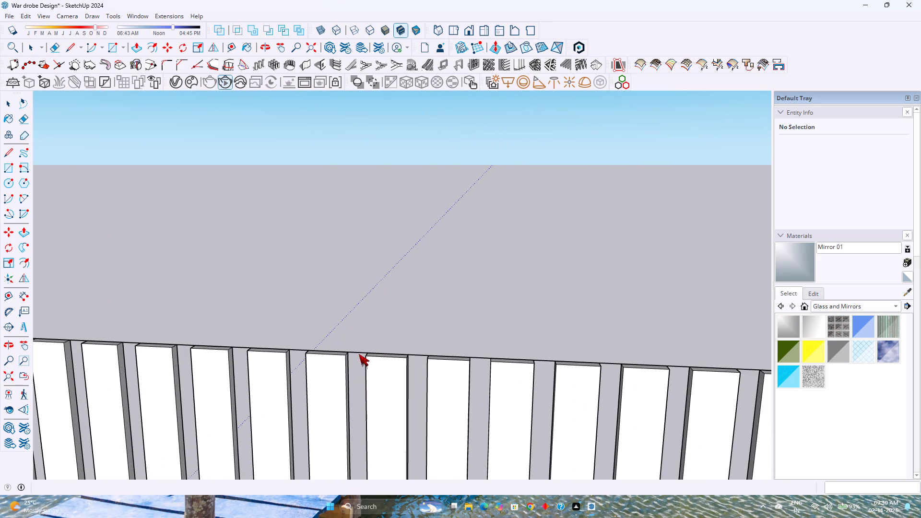
double_click(359, 353)
key(Escape)
triple_click(359, 352)
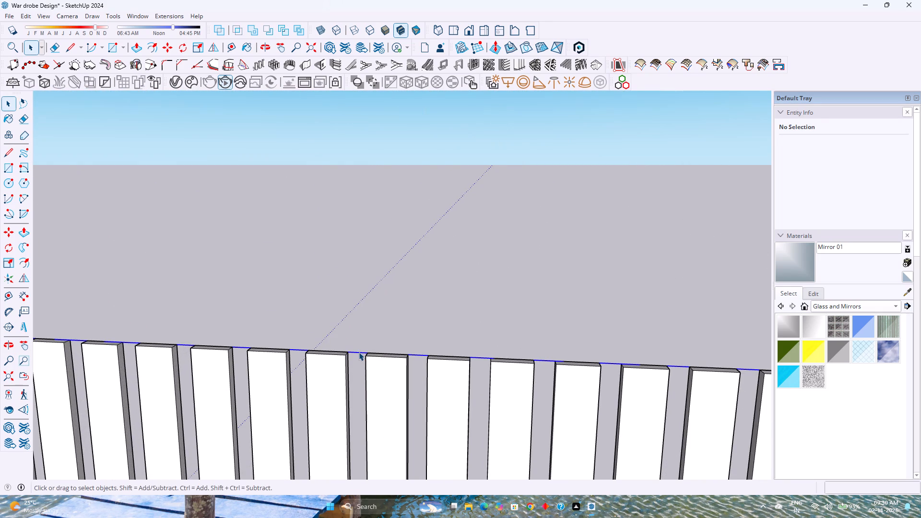
scroll(359, 352, down, 14)
middle_drag(417, 358, 203, 357)
key(Delete)
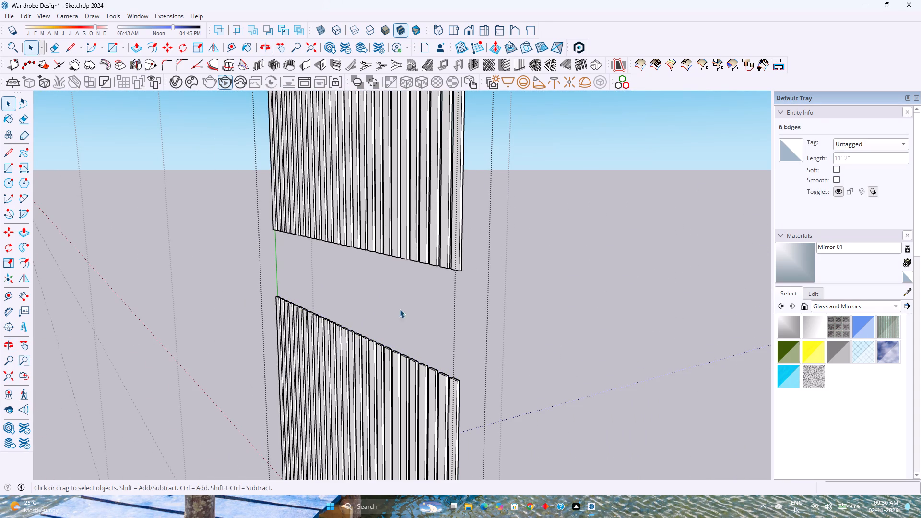
Delete the leftover outline edges of the original face around the middle louvre panel.
scroll(460, 259, up, 7)
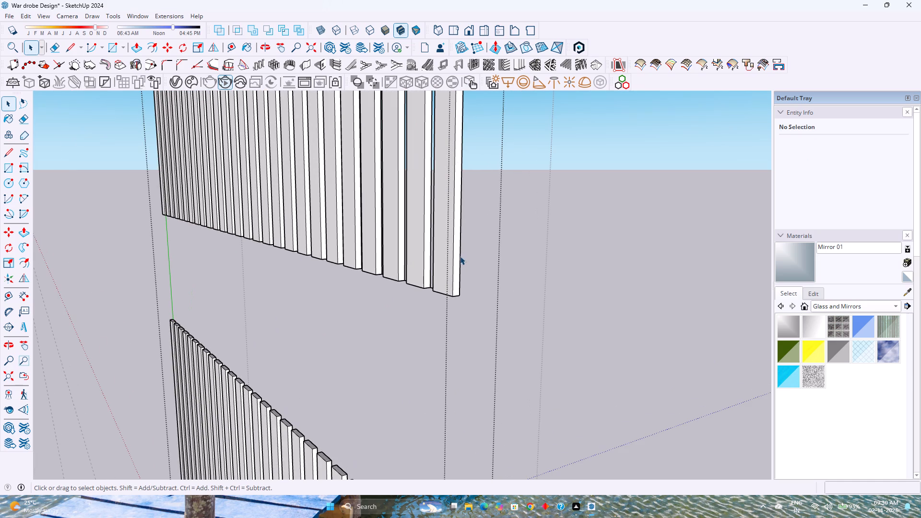
double_click(460, 256)
click(460, 256)
key(Delete)
scroll(447, 265, down, 3)
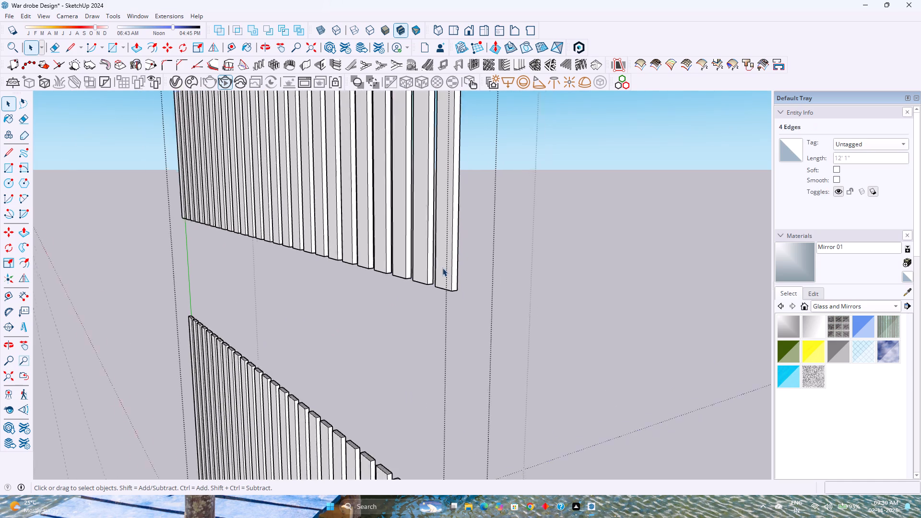
Delete the leftover outline edges of the original face around the uppermost, shortest louvre panel.
scroll(442, 268, down, 2)
shift+middle_drag(359, 283, 310, 398)
scroll(311, 332, down, 9)
shift+middle_drag(310, 319, 305, 517)
middle_click(305, 517)
scroll(305, 517, up, 1)
scroll(335, 277, up, 7)
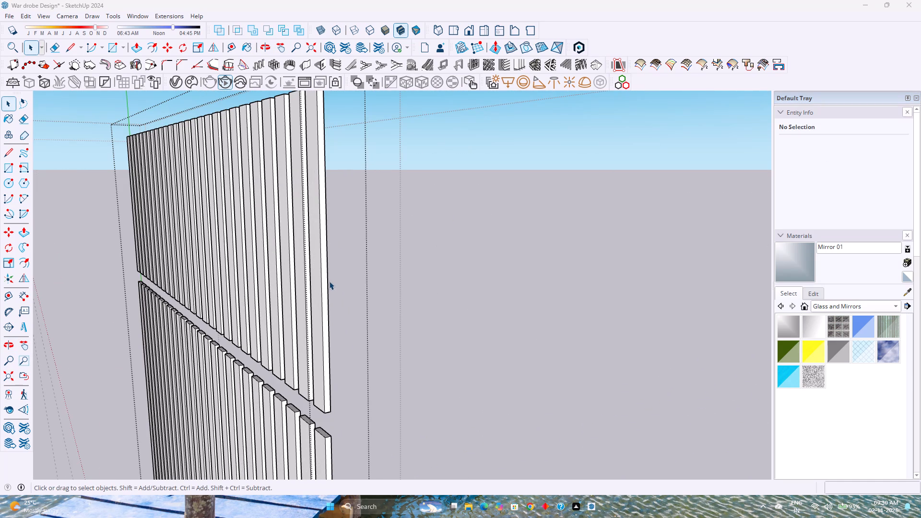
triple_click(328, 282)
click(328, 282)
middle_drag(307, 347, 353, 331)
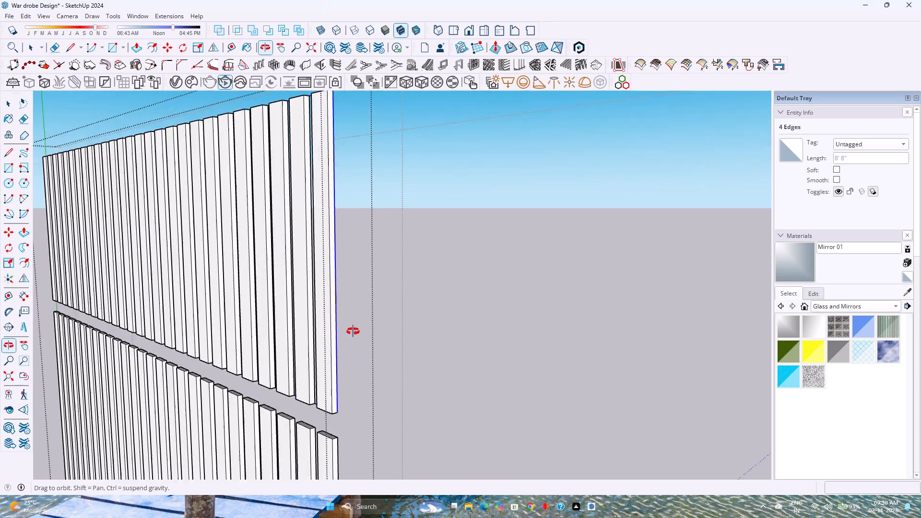
middle_drag(353, 331, 424, 330)
key(Delete)
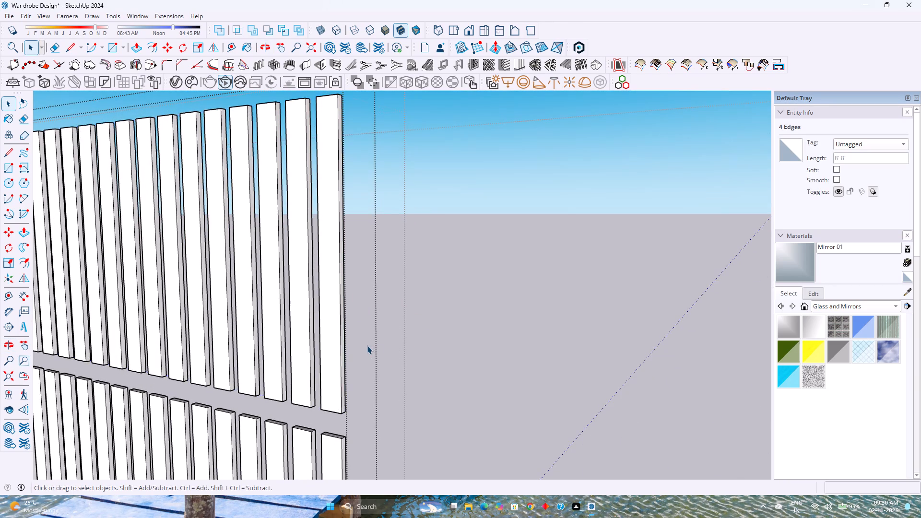
Close the louvre group for editing and move it 12' down along the vertical green axis into the frame's niche.
scroll(367, 345, down, 13)
key(Escape)
click(351, 330)
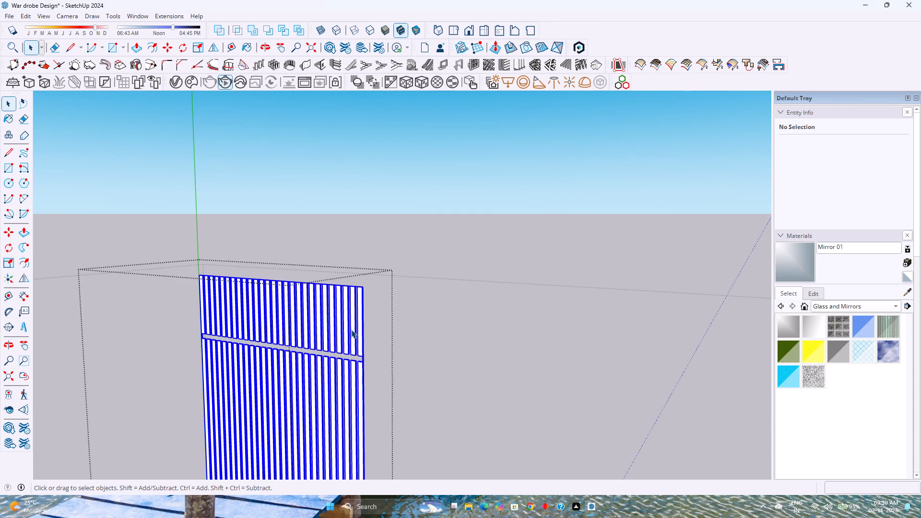
key(Escape)
click(351, 330)
double_click(351, 330)
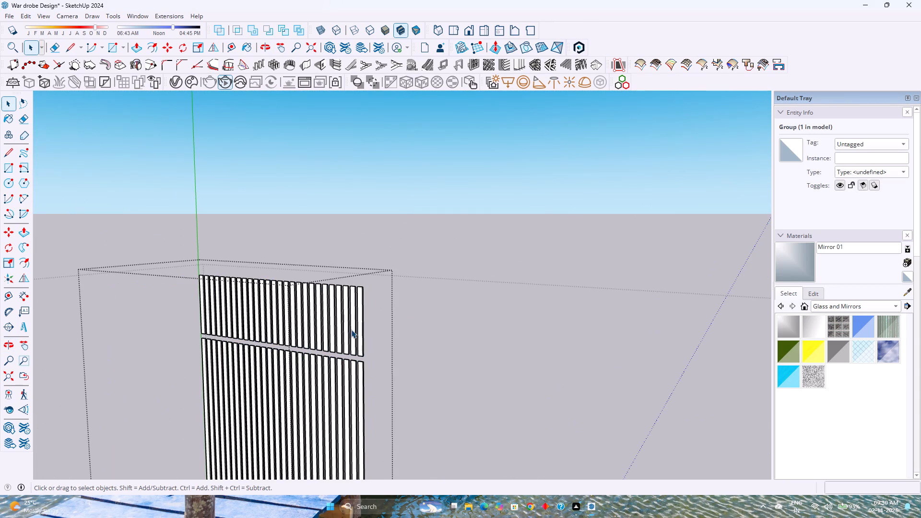
click(351, 330)
key(m)
scroll(361, 290, up, 3)
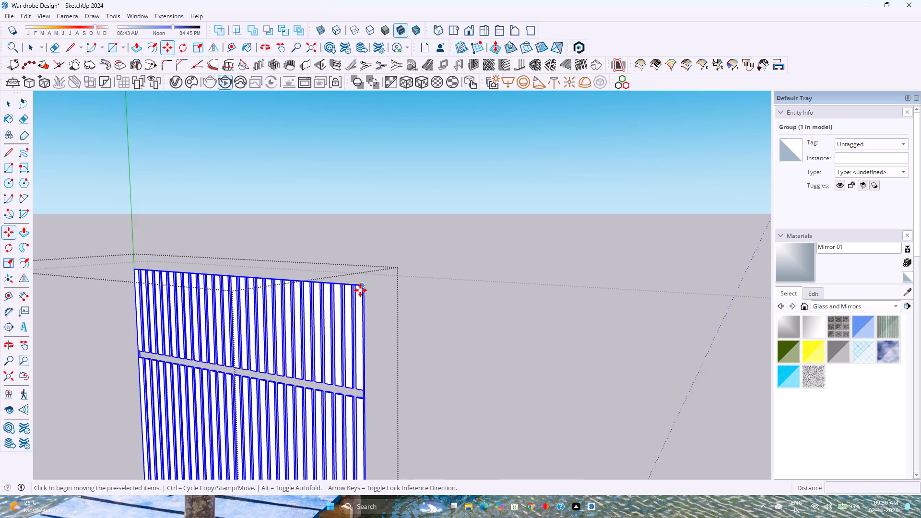
scroll(360, 290, up, 19)
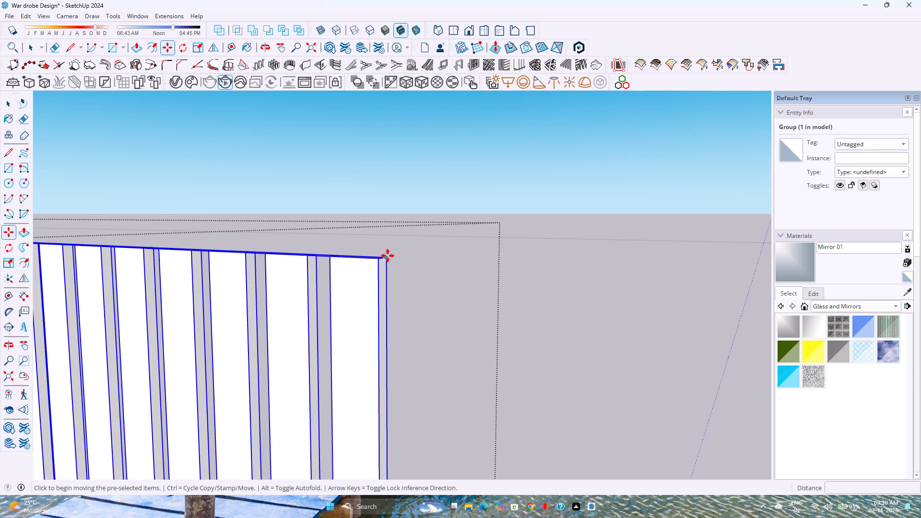
click(387, 257)
key(Up)
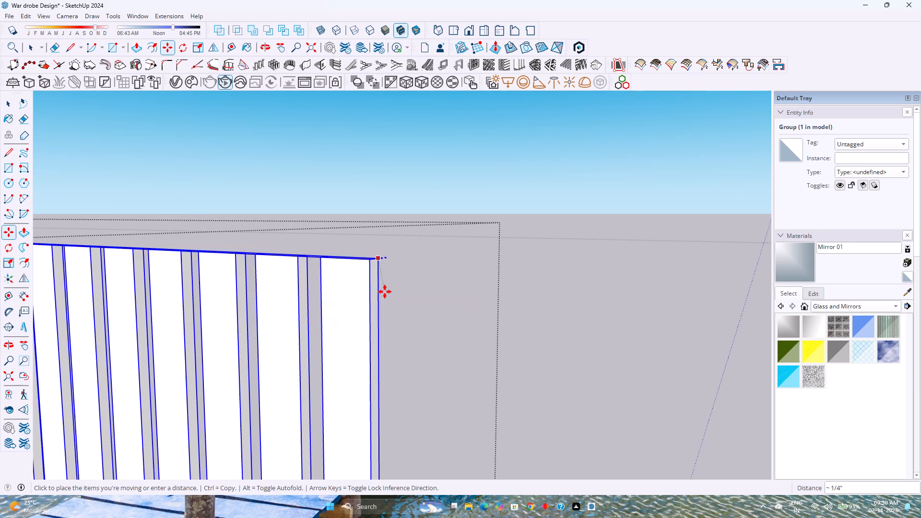
key(Left)
text(12')
key(Return)
scroll(385, 292, down, 18)
key(space)
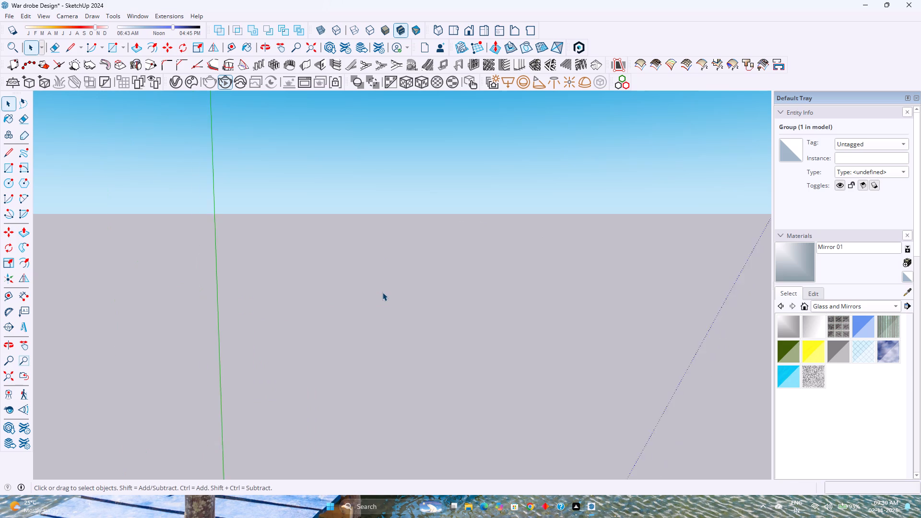
scroll(382, 292, down, 20)
scroll(382, 292, down, 2)
middle_drag(373, 370, 437, 330)
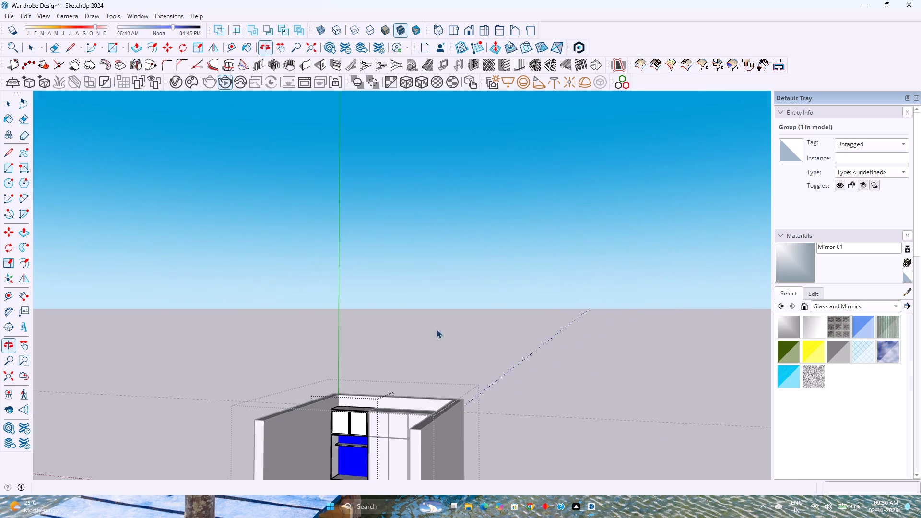
middle_drag(437, 330, 435, 331)
key(Escape)
Save the wardrobe model.
scroll(353, 450, up, 9)
shift+middle_drag(362, 447, 328, 356)
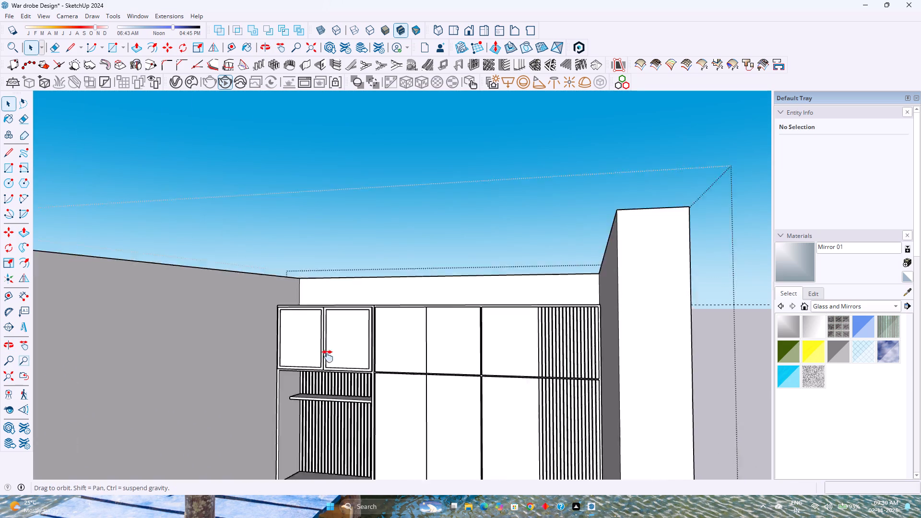
shift+middle_drag(328, 356, 308, 304)
shift+middle_click(307, 301)
scroll(308, 359, up, 6)
middle_drag(307, 403, 385, 439)
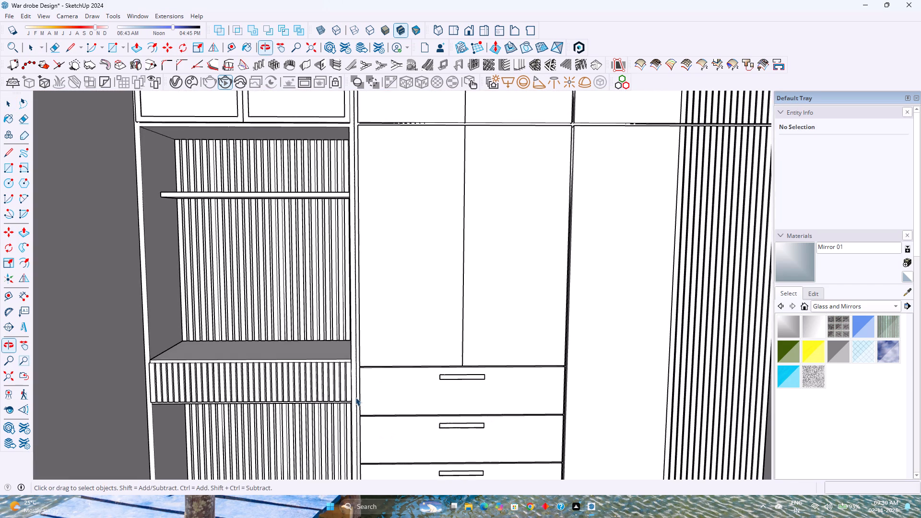
scroll(354, 394, down, 8)
key(ctrl+s)
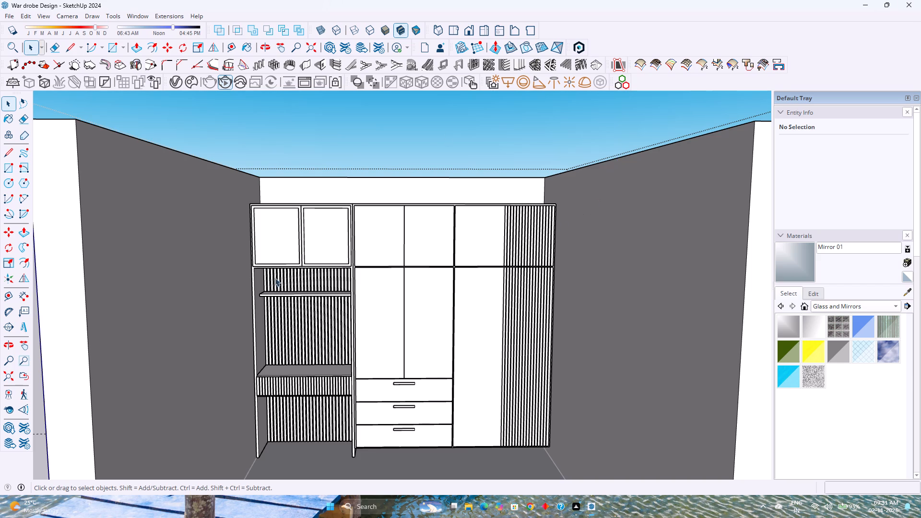
Inside the frame group, push the inner face of the wall-side panel 1" outward to remove that panel.
scroll(155, 328, up, 2)
scroll(302, 316, up, 2)
middle_drag(302, 316, 231, 303)
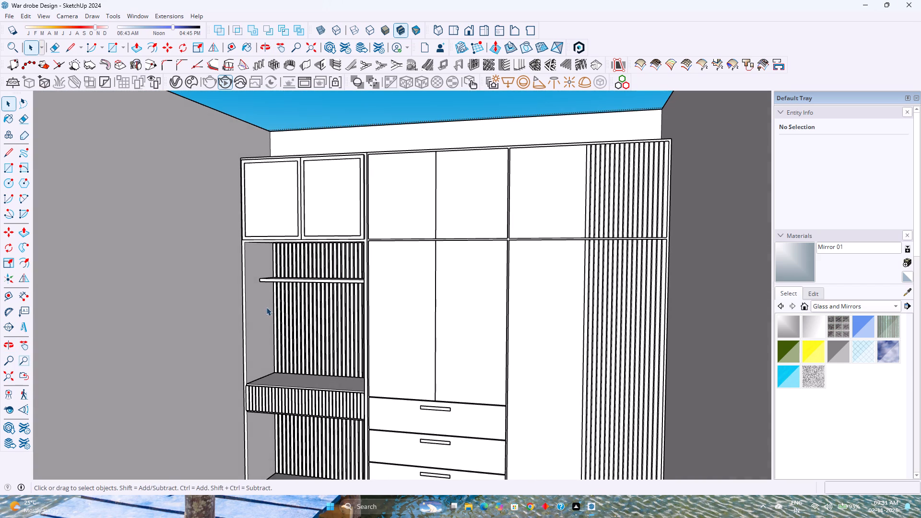
double_click(260, 306)
scroll(259, 306, up, 3)
click(259, 306)
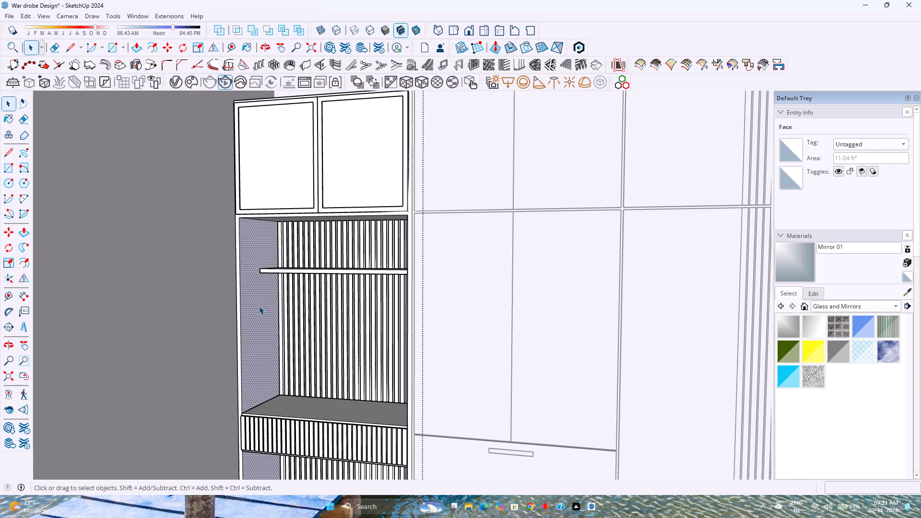
key(p)
click(259, 305)
key(1)
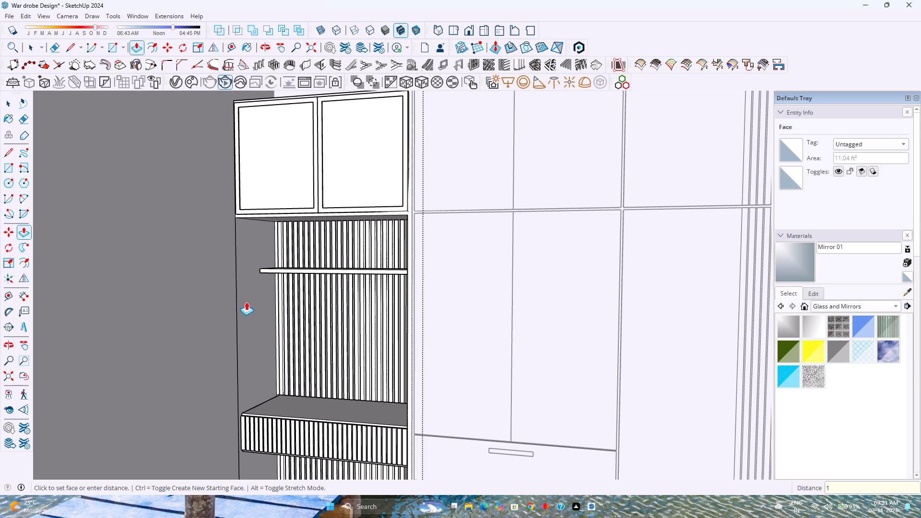
key(Return)
scroll(252, 297, down, 6)
middle_drag(250, 310, 295, 320)
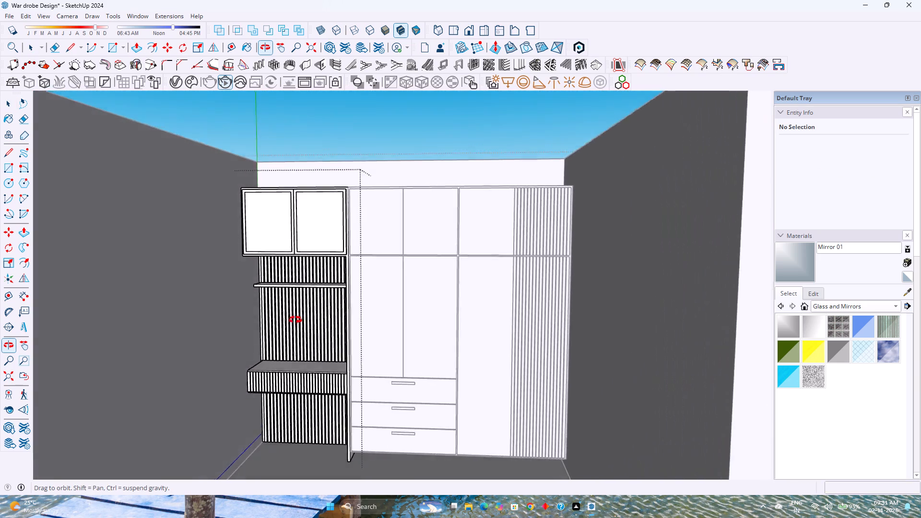
middle_drag(295, 320, 308, 309)
middle_click(308, 309)
key(space)
Examine the open wall-side end of the frame, its upper doors, shelf and drawer from several angles.
scroll(243, 225, up, 5)
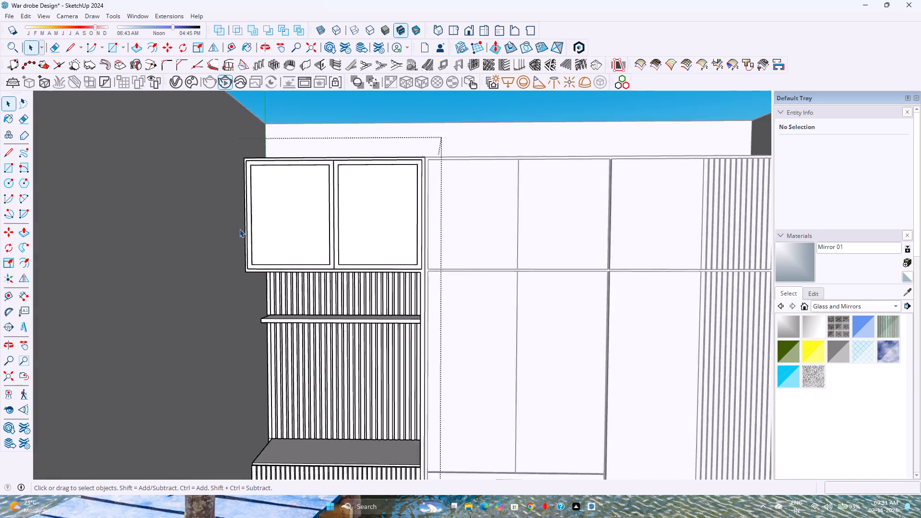
scroll(239, 229, up, 5)
middle_drag(244, 254, 258, 259)
scroll(258, 259, down, 8)
middle_drag(270, 259, 279, 266)
middle_drag(279, 266, 294, 283)
middle_click(294, 283)
middle_drag(294, 283, 353, 333)
scroll(325, 316, down, 6)
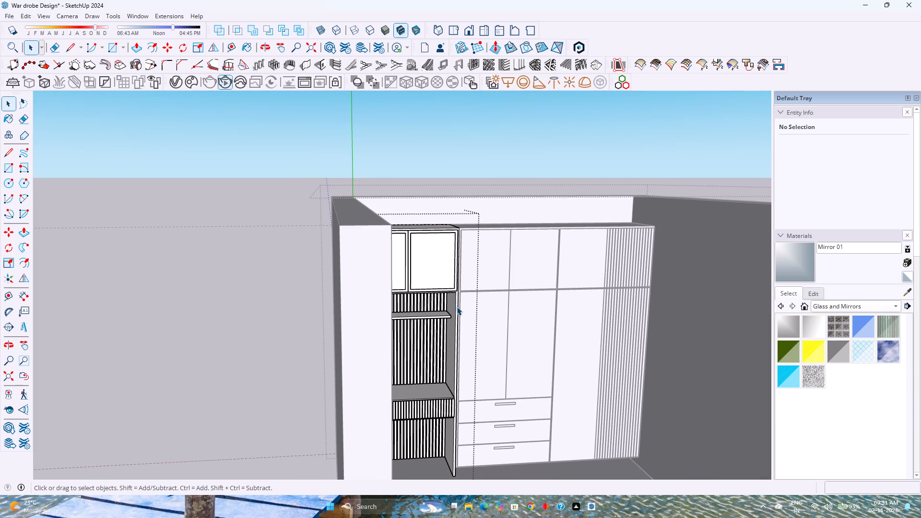
shift+middle_drag(457, 306, 351, 316)
scroll(338, 311, up, 4)
middle_drag(307, 321, 284, 274)
scroll(285, 271, down, 2)
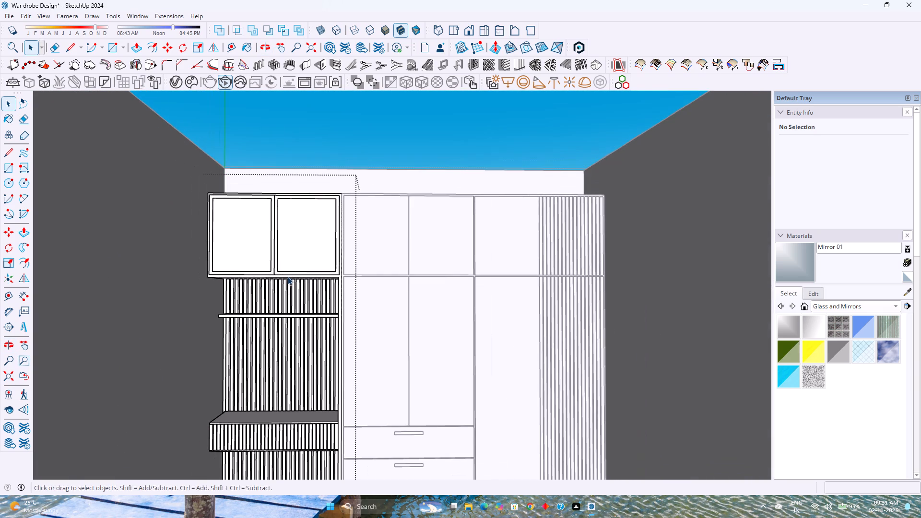
middle_drag(265, 332, 286, 302)
middle_click(286, 302)
scroll(290, 300, down, 5)
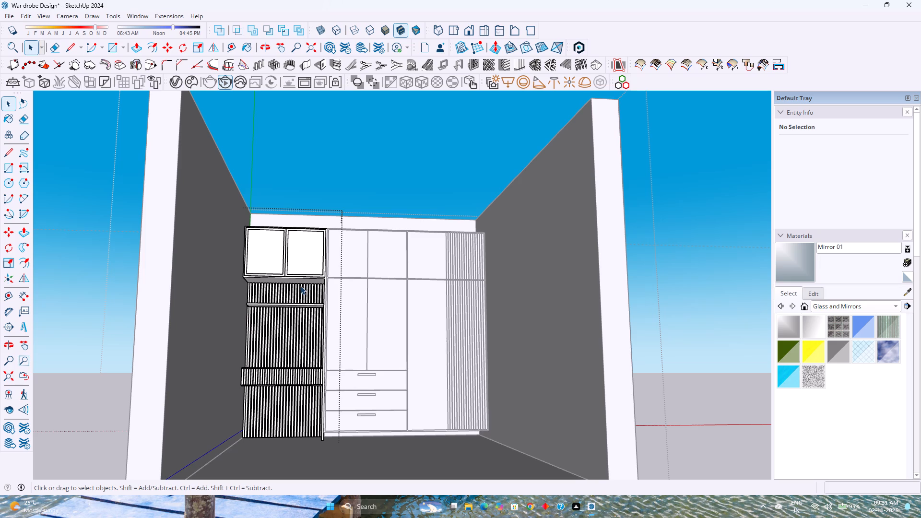
scroll(276, 257, up, 6)
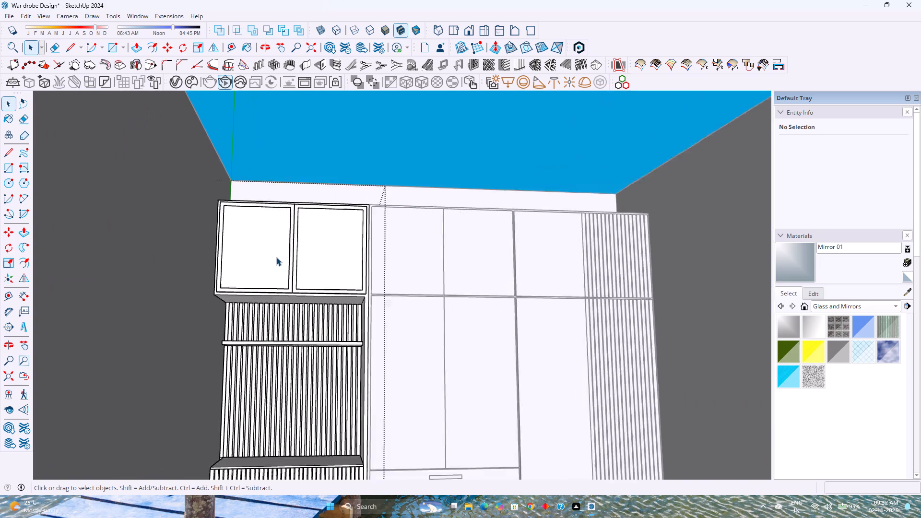
scroll(276, 257, up, 5)
middle_drag(277, 257, 239, 423)
middle_drag(239, 423, 413, 343)
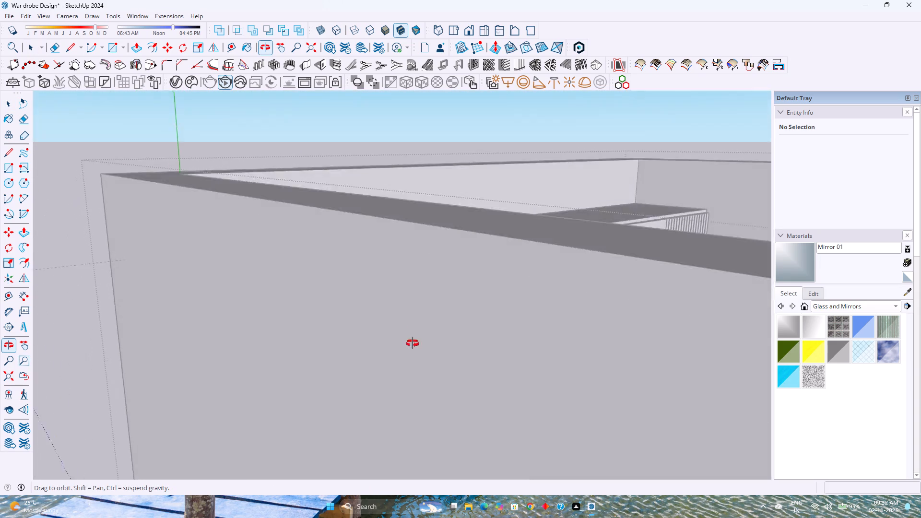
middle_drag(413, 343, 404, 339)
middle_drag(401, 338, 195, 354)
middle_click(195, 354)
scroll(195, 353, down, 19)
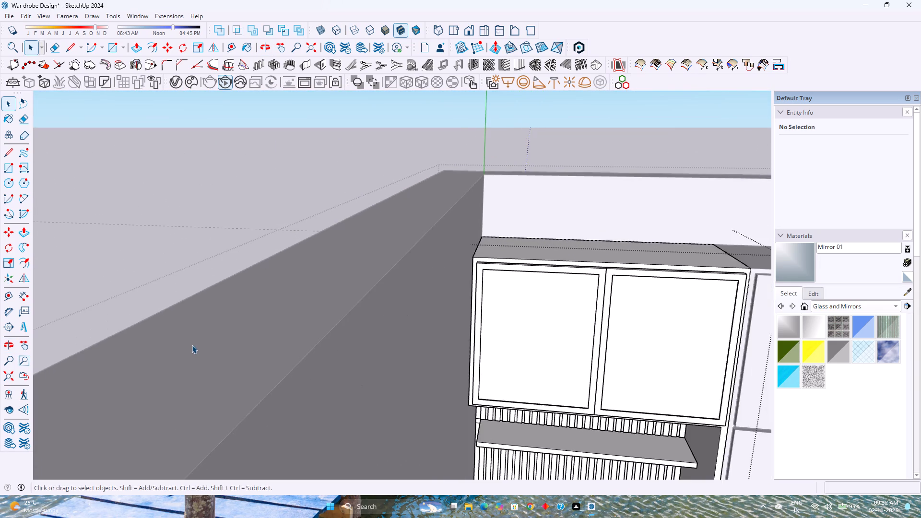
scroll(192, 345, down, 17)
middle_drag(448, 397, 455, 305)
scroll(456, 298, up, 1)
scroll(459, 296, down, 8)
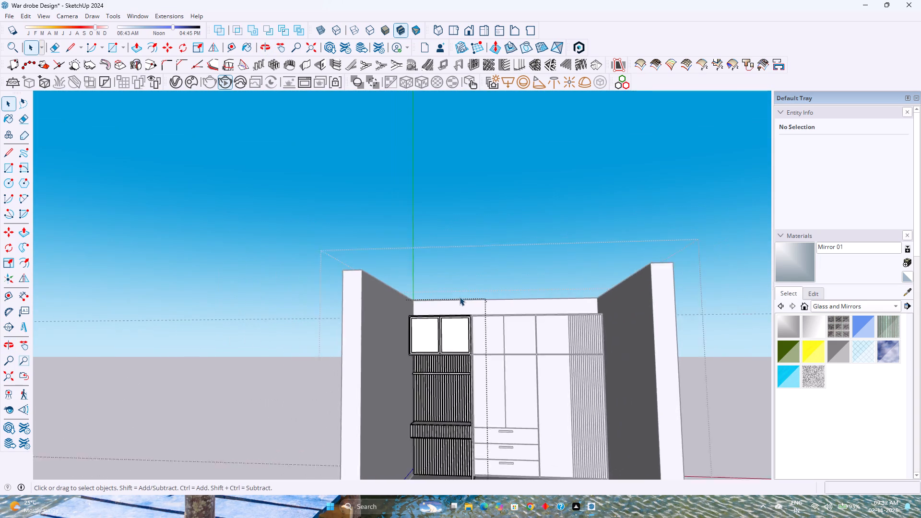
scroll(460, 297, down, 5)
middle_drag(478, 360, 526, 407)
scroll(475, 387, up, 4)
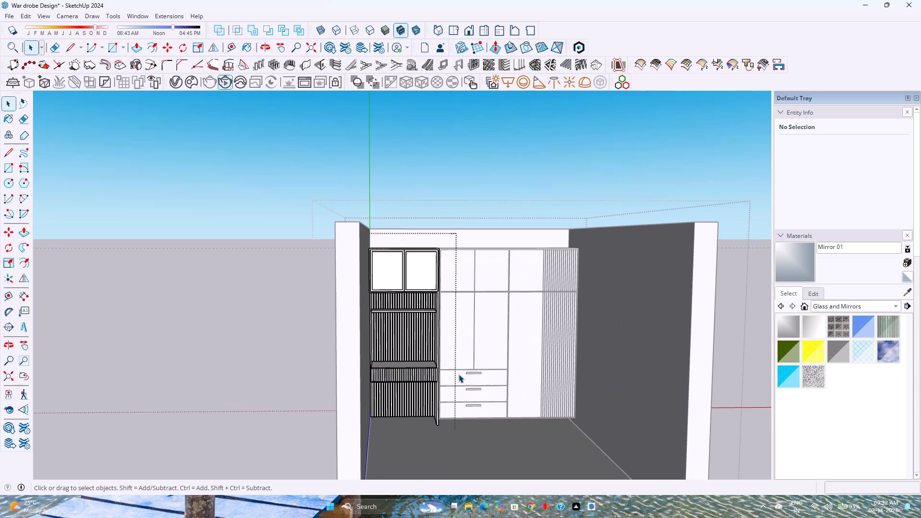